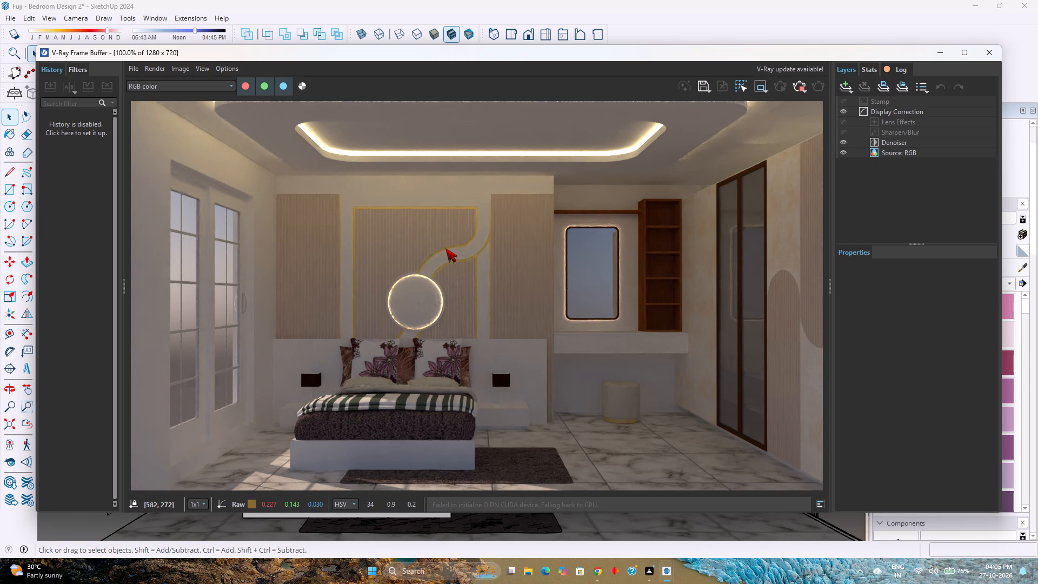
Check the rendered bedroom view and put the V-Ray Frame Buffer away to return to the model.
scroll(437, 238, "down", 1)
scroll(437, 238, "up", 1)
left_click(946, 57)
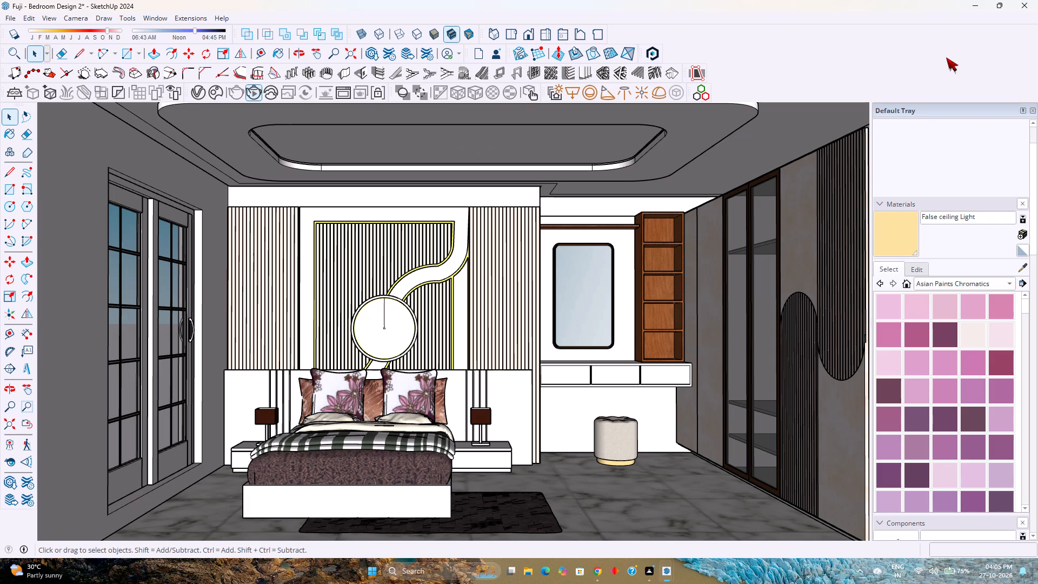
Open the sliding door group and paint its door leaf frames with the Aluminum material from the Metal collection.
scroll(534, 253, "down", 2)
scroll(534, 253, "up", 2)
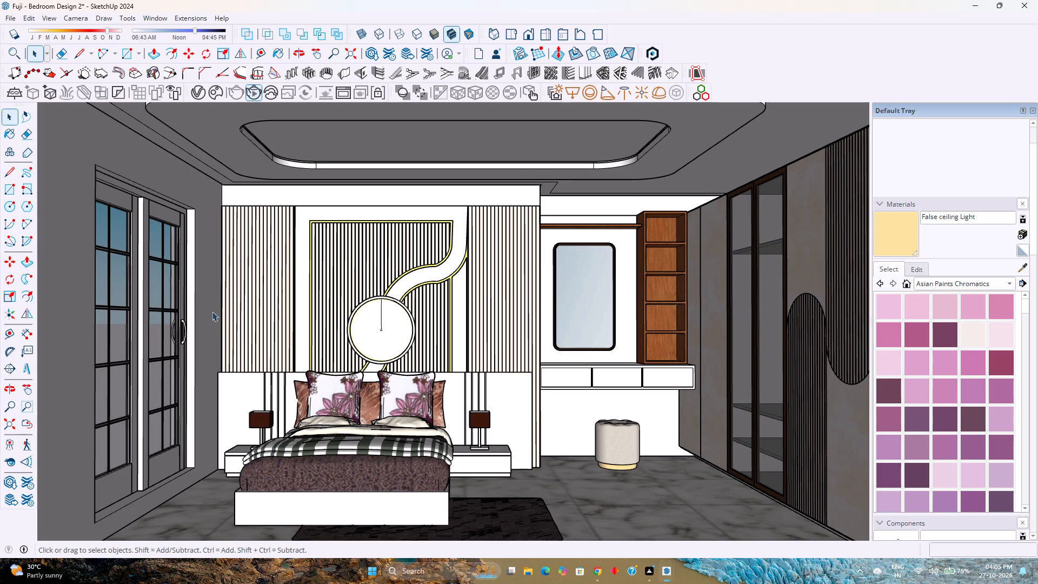
double_click(144, 478)
scroll(144, 478, "up", 3)
left_click(144, 478)
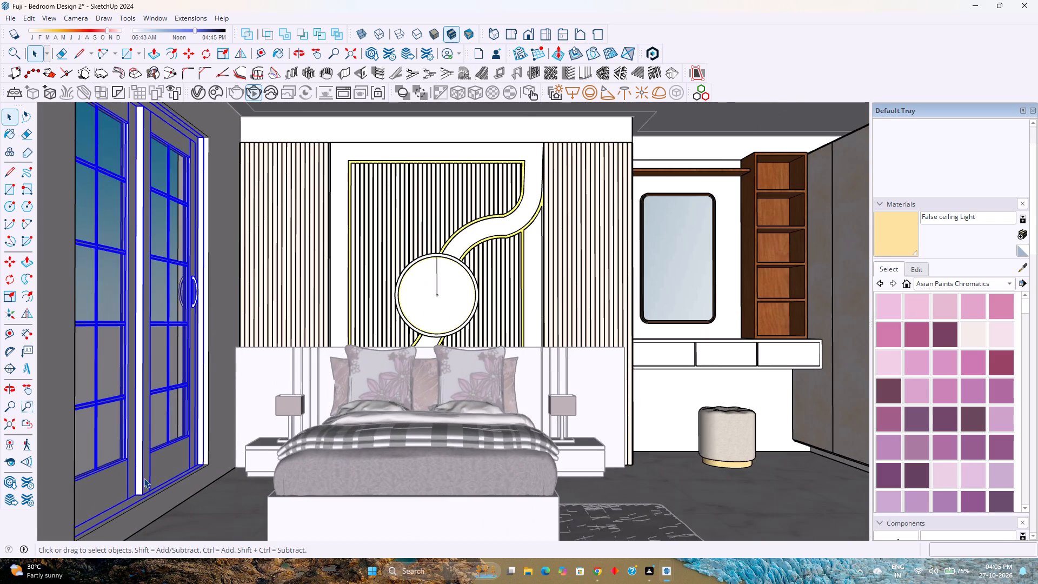
scroll(144, 478, "up", 1)
triple_click(144, 478)
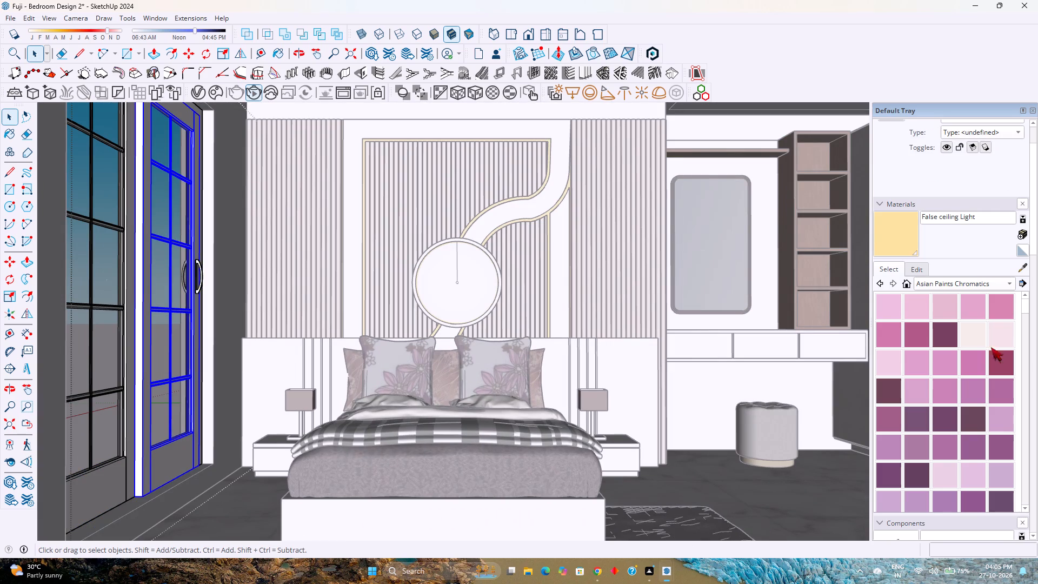
left_click(923, 286)
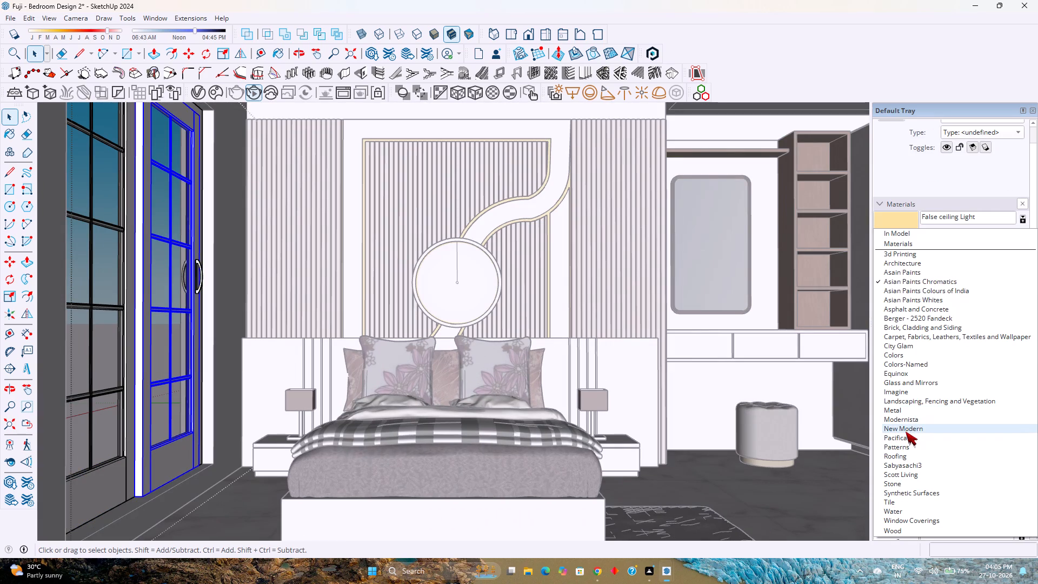
left_click(904, 413)
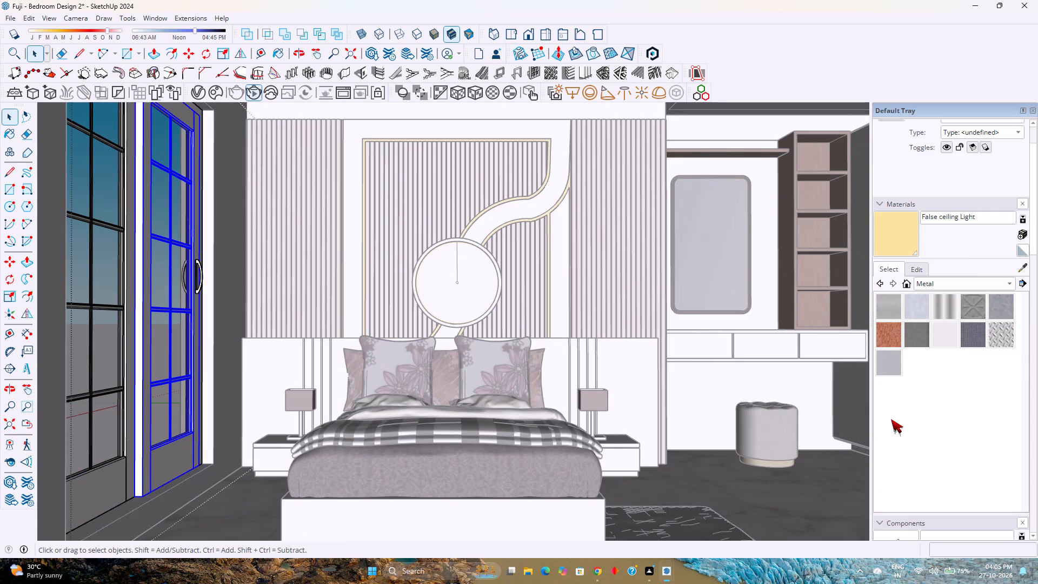
left_click(915, 341)
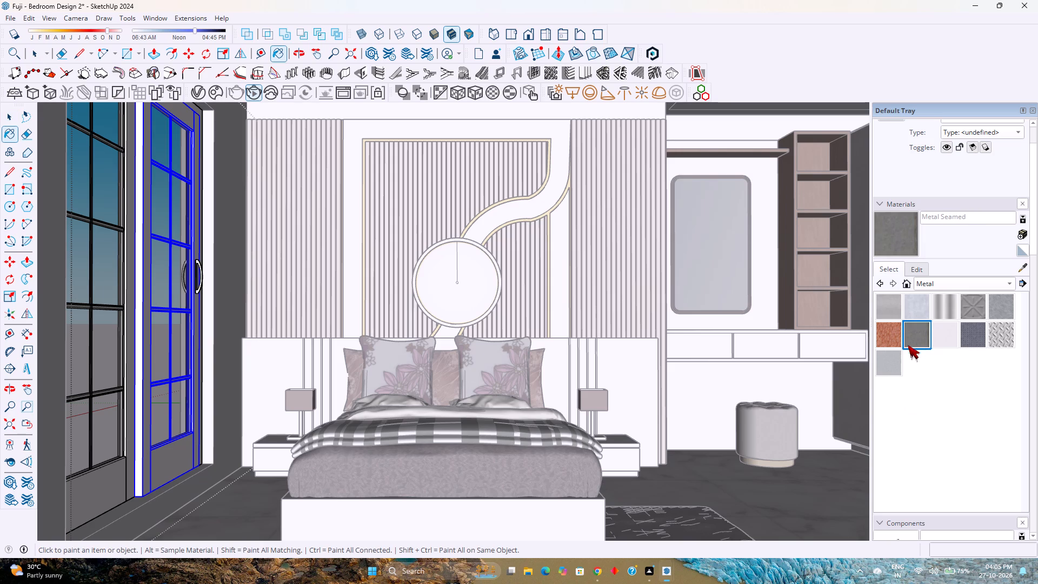
left_click(894, 316)
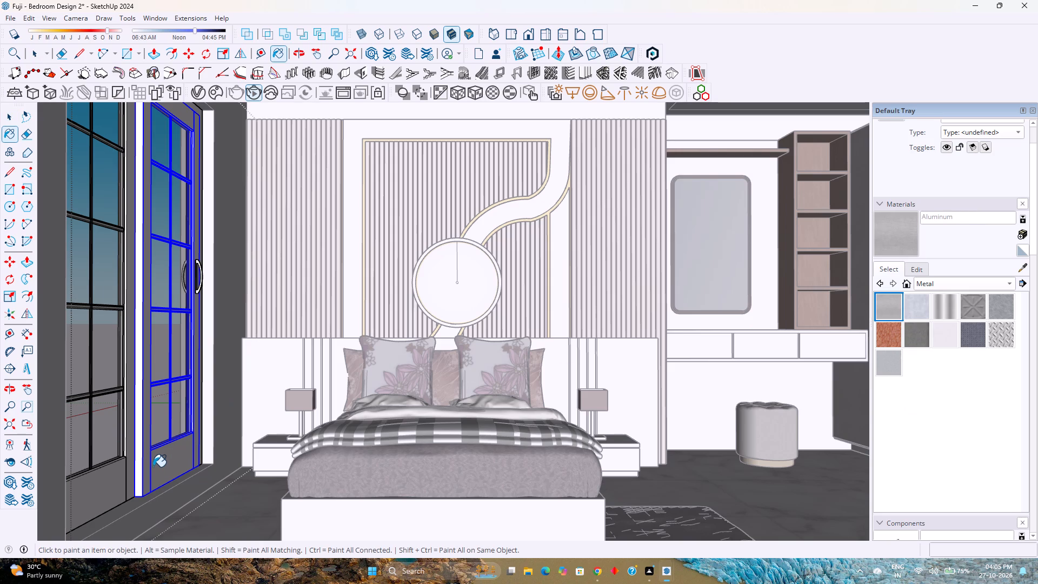
left_click(154, 467)
left_click(124, 491)
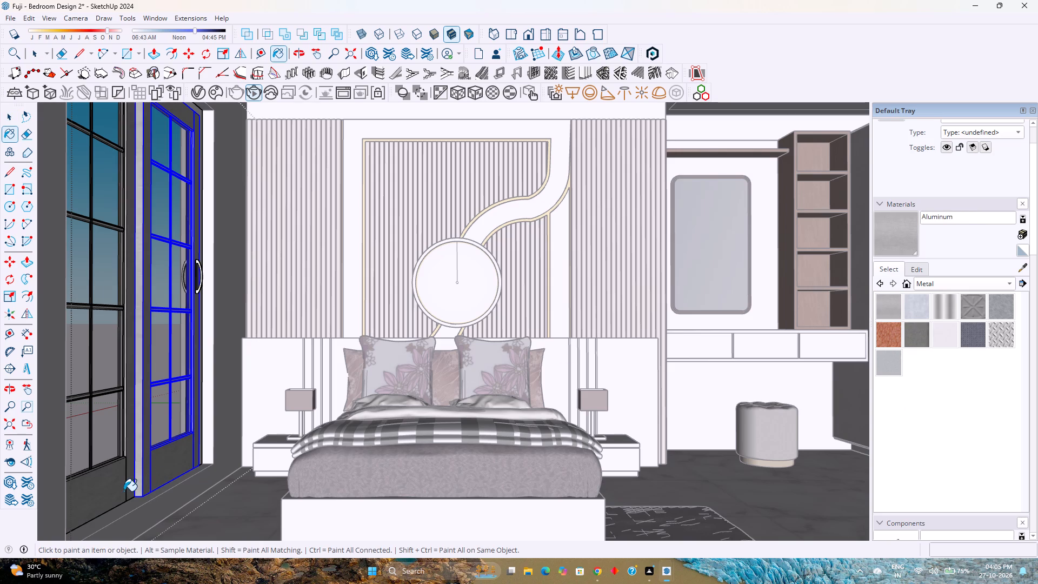
scroll(124, 491, "down", 5)
middle_click_drag(145, 477, 29, 521)
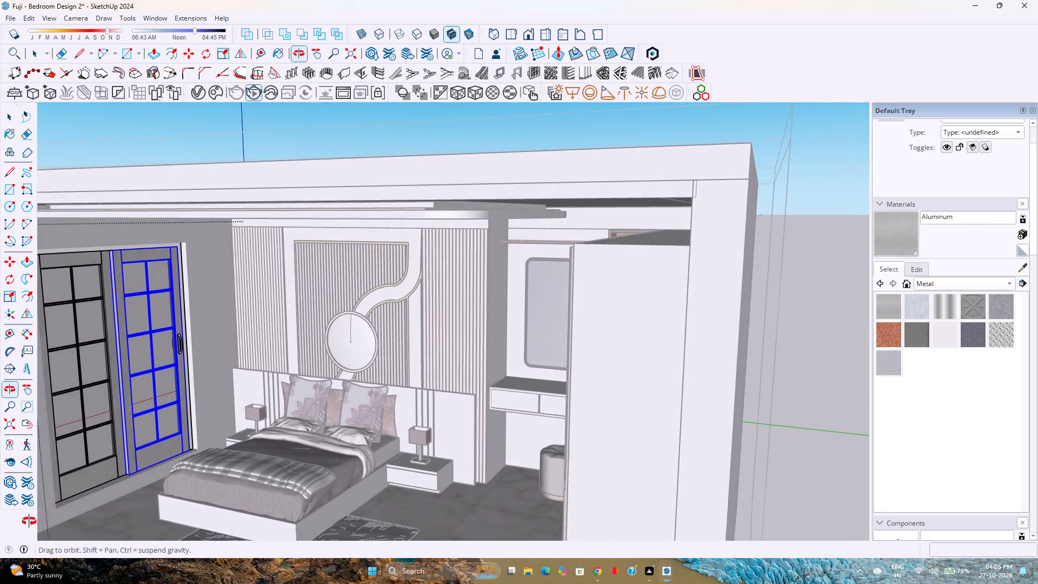
middle_click_drag(29, 521, 369, 476)
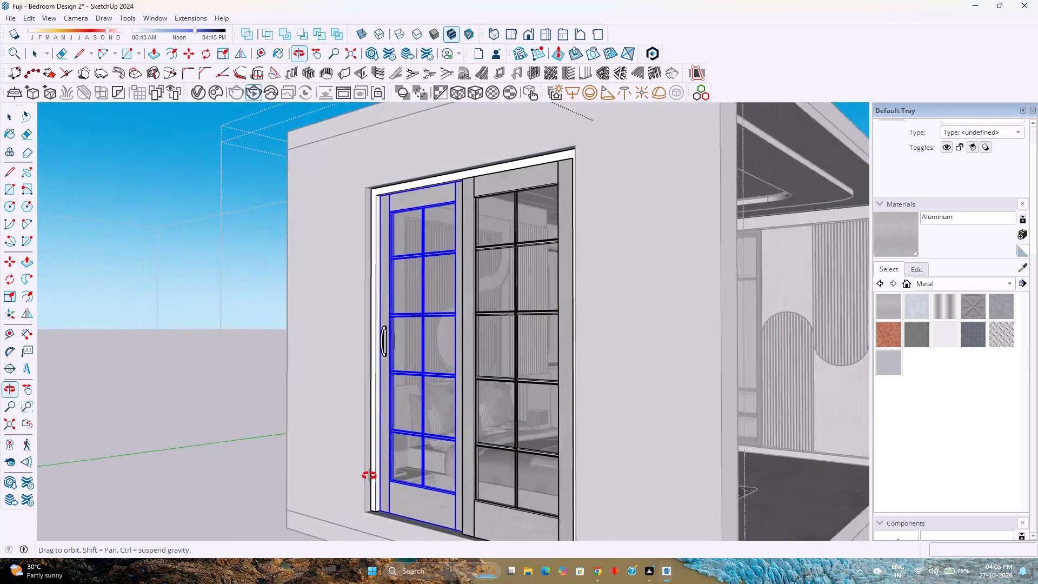
middle_click_drag(369, 476, 139, 494)
key("space")
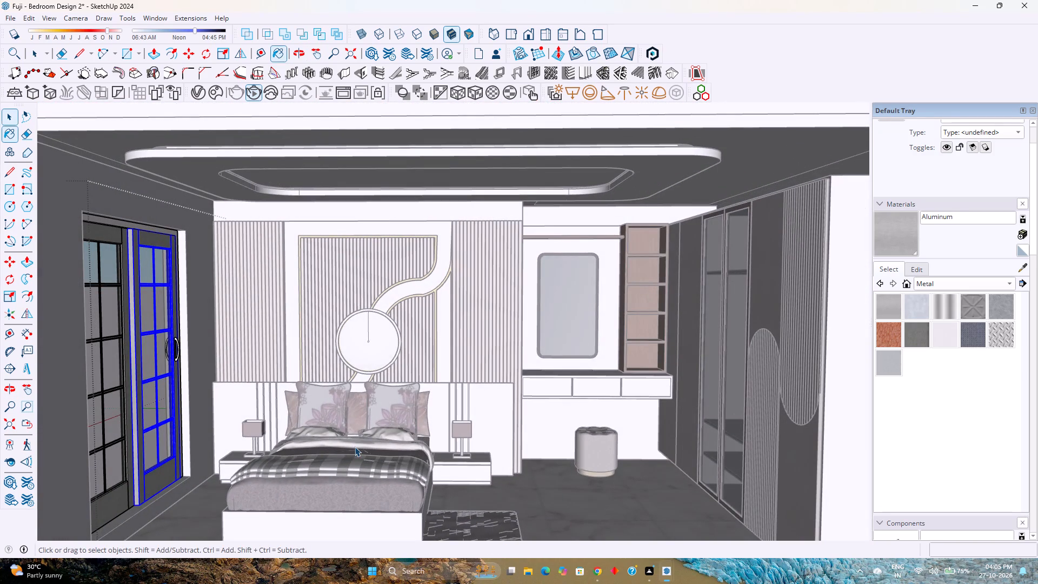
key("Escape")
key("Escape")
Open the bed group at the headboard strips and choose Paint Yellow Matte 0.02cm#1 from the materials used in the model.
double_click(384, 481)
scroll(384, 481, "up", 3)
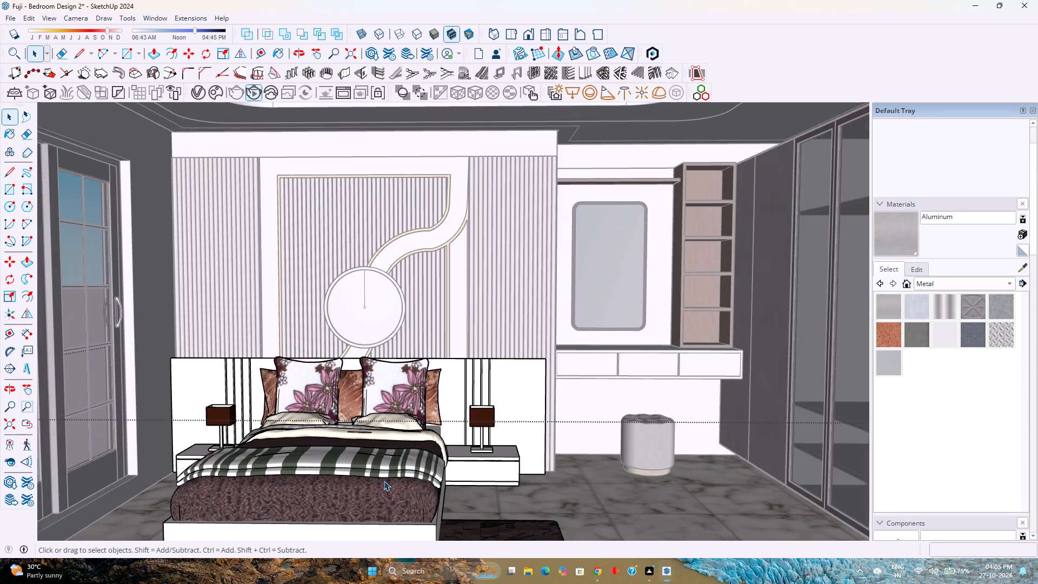
scroll(468, 420, "up", 1)
scroll(488, 475, "up", 3)
middle_click_drag(550, 373, 548, 419)
scroll(487, 361, "up", 6)
double_click(487, 361)
scroll(487, 361, "up", 3)
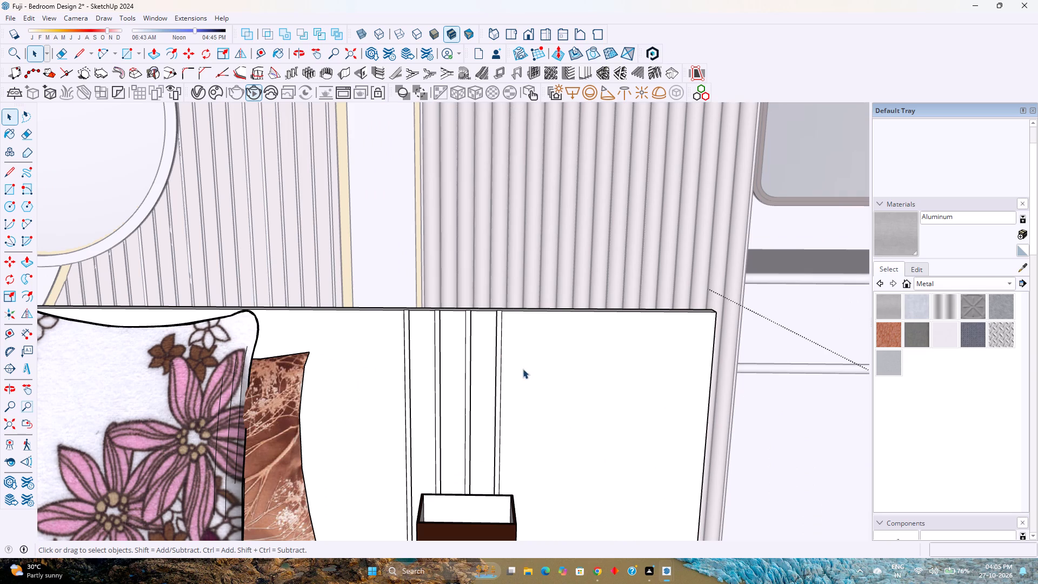
left_click(923, 282)
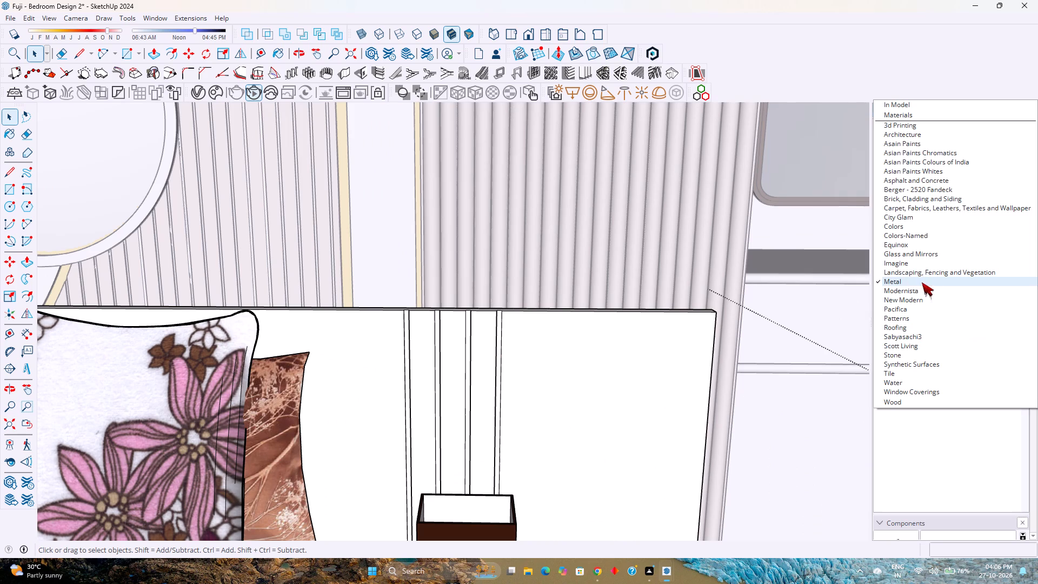
left_click(908, 109)
left_click(931, 281)
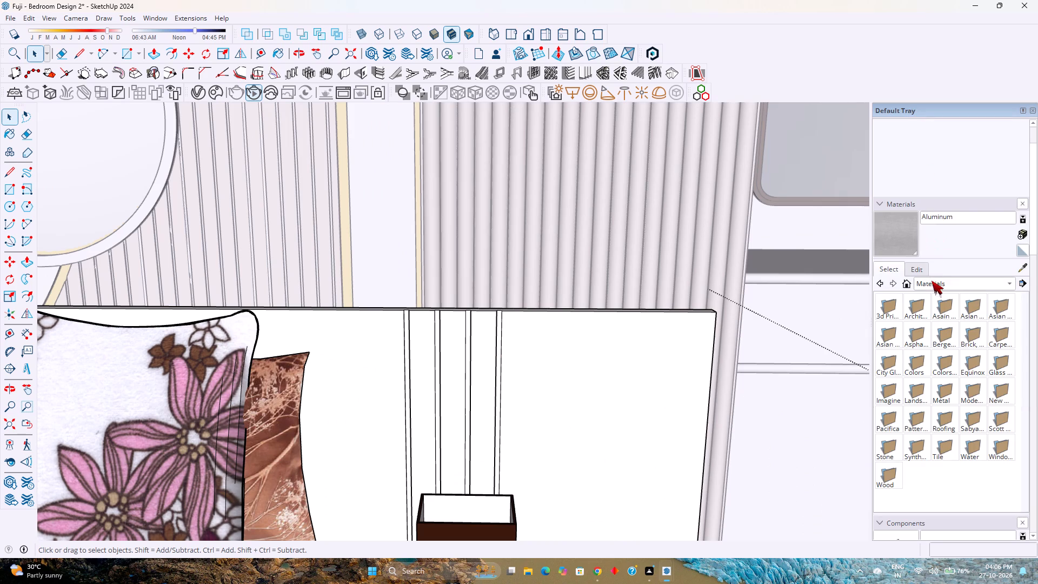
left_click(906, 275)
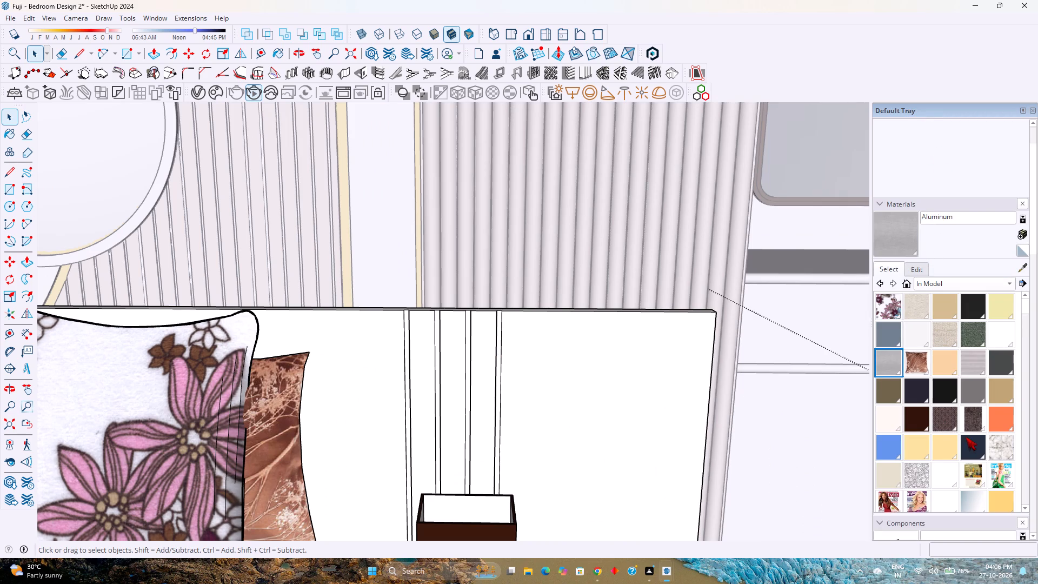
scroll(966, 437, "down", 1)
left_click(951, 443)
left_click(915, 456)
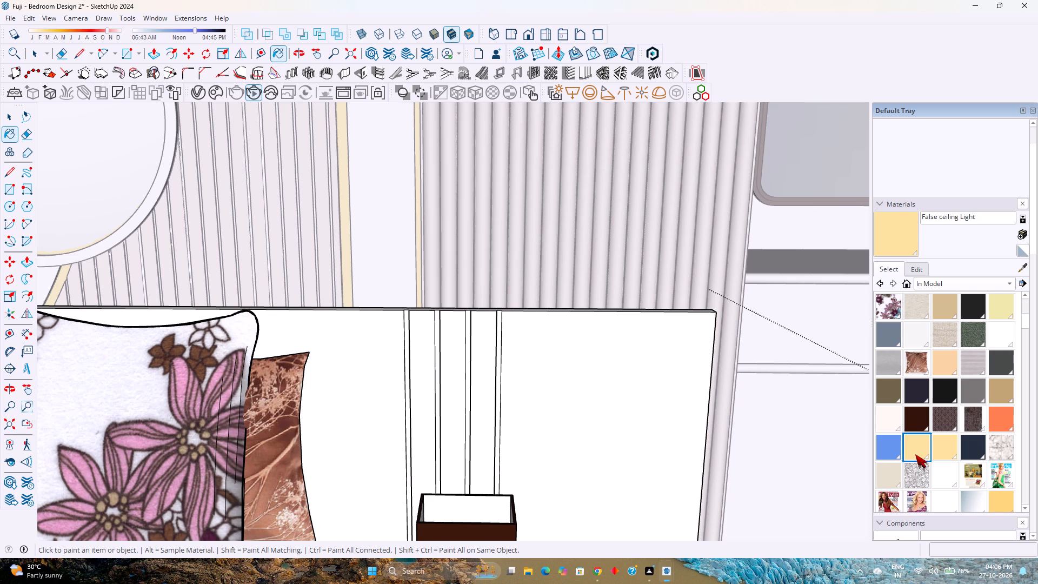
left_click(997, 499)
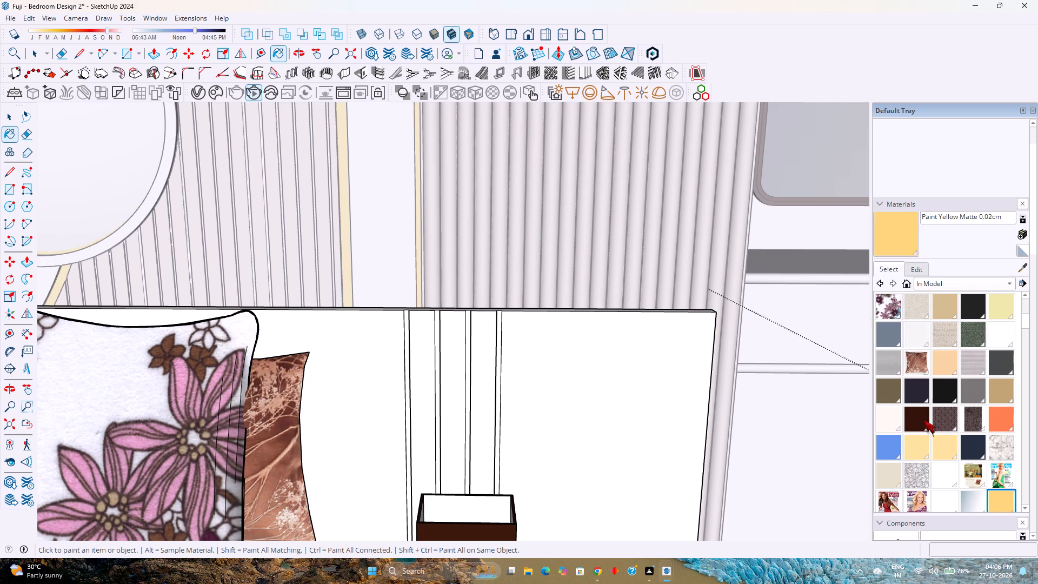
scroll(955, 355, "down", 2)
left_click(894, 477)
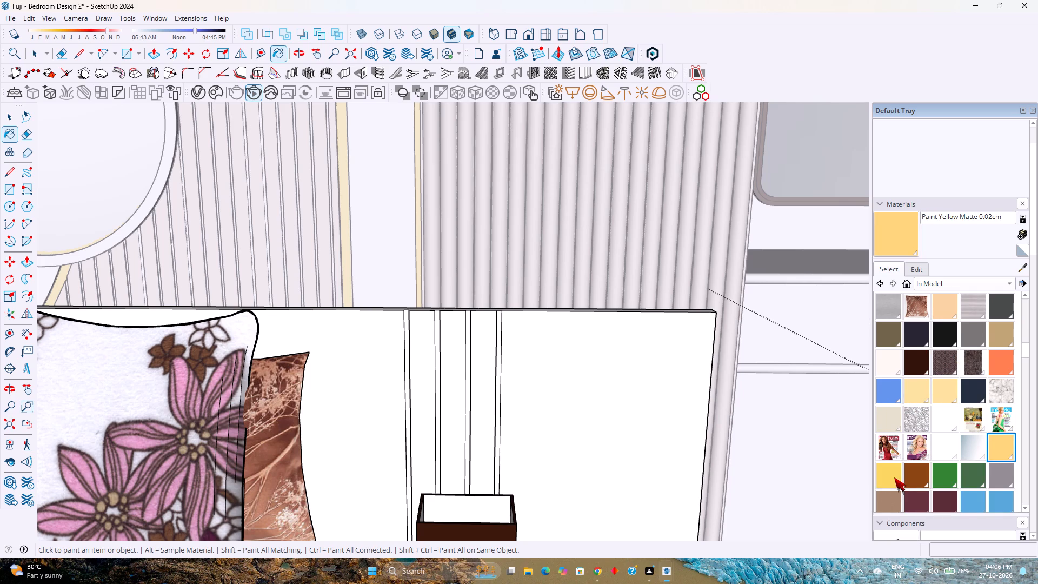
Paint the four vertical headboard strips on the dressing-area side of the bed with Paint Yellow Matte 0.02cm#1.
scroll(494, 326, "up", 9)
key("space")
double_click(499, 325)
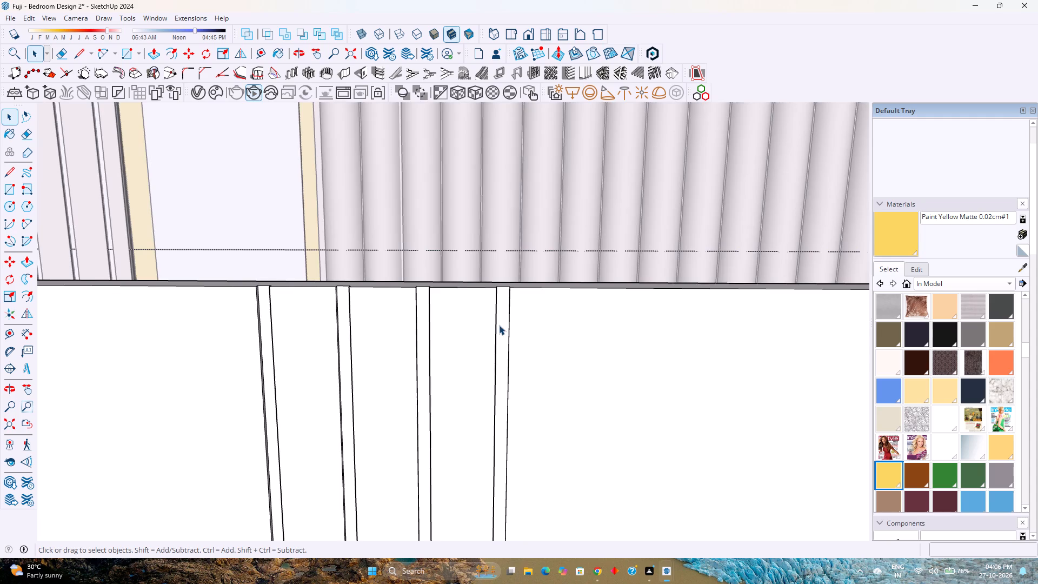
scroll(499, 325, "up", 3)
left_click(499, 325)
double_click(499, 325)
double_click(502, 321)
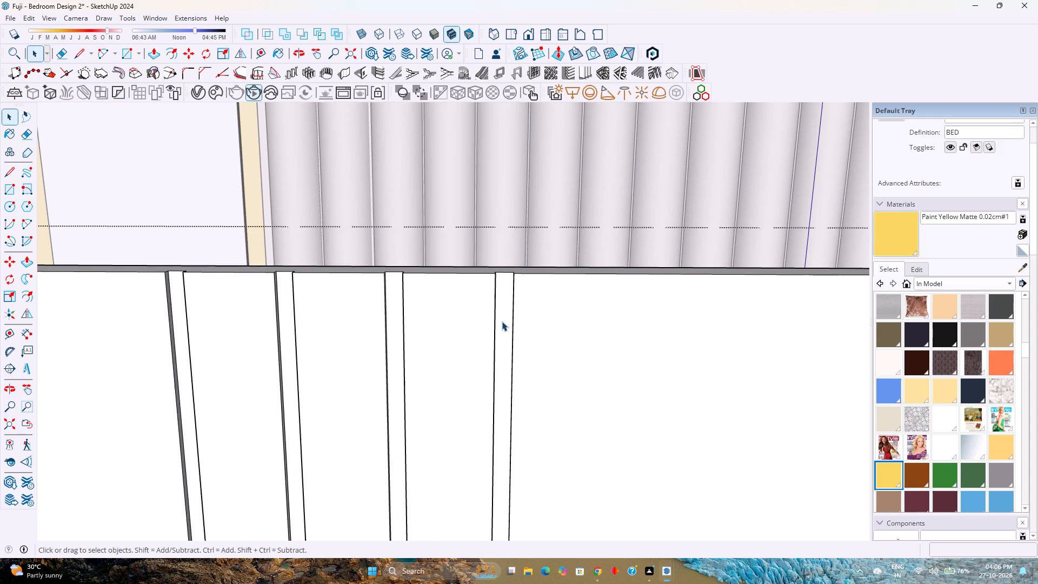
left_click(502, 321)
left_click(502, 321)
left_click(502, 321)
middle_click_drag(502, 321, 520, 363)
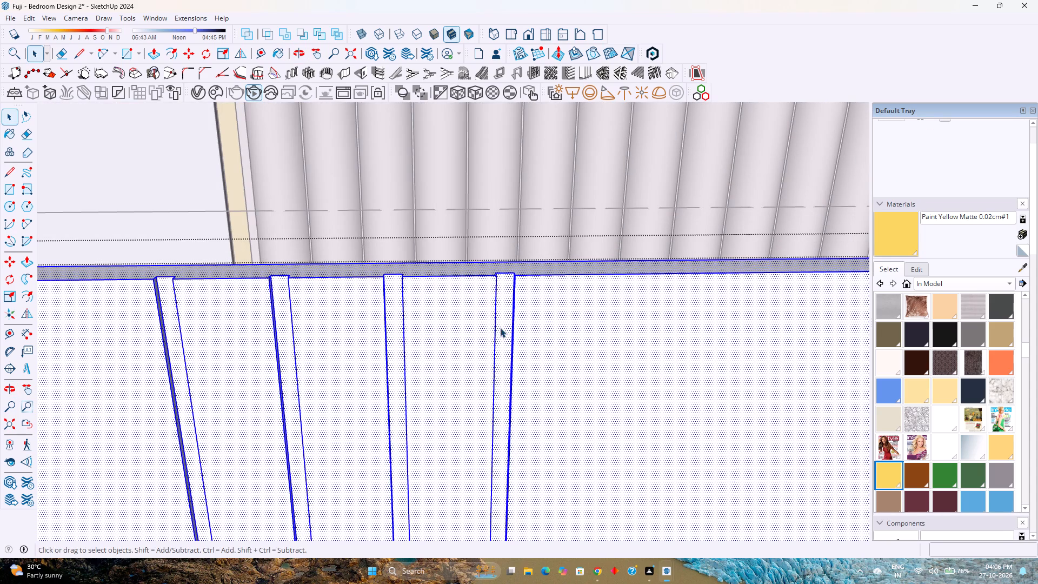
left_click(503, 320)
left_click(908, 232)
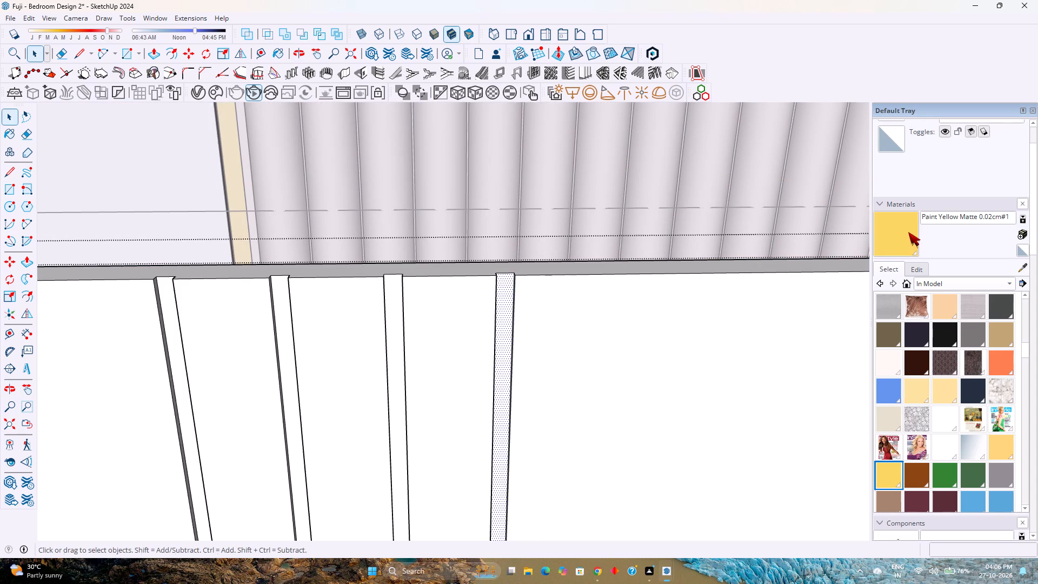
left_click(508, 293)
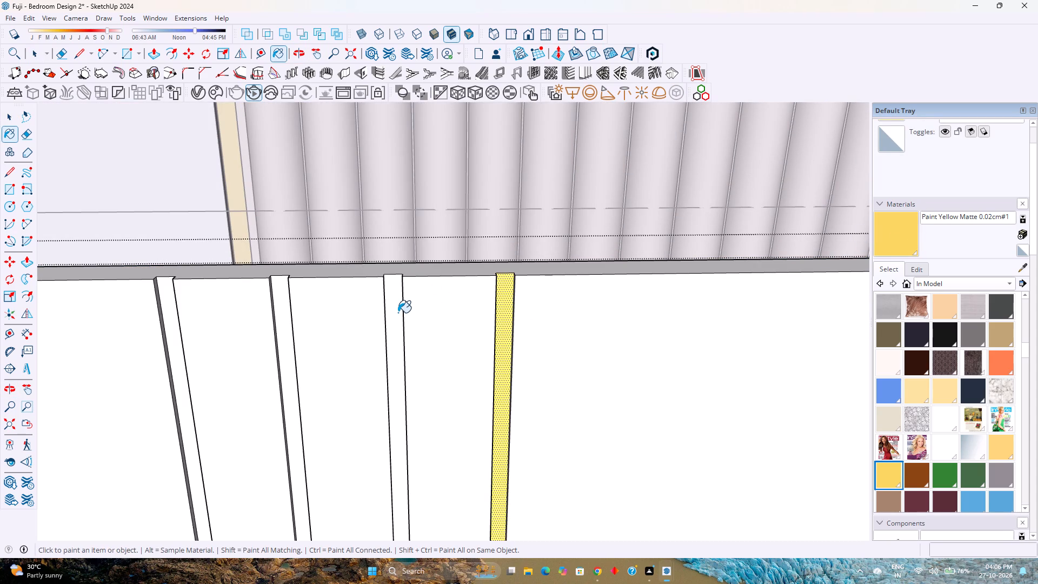
left_click(398, 313)
left_click(283, 315)
left_click(171, 324)
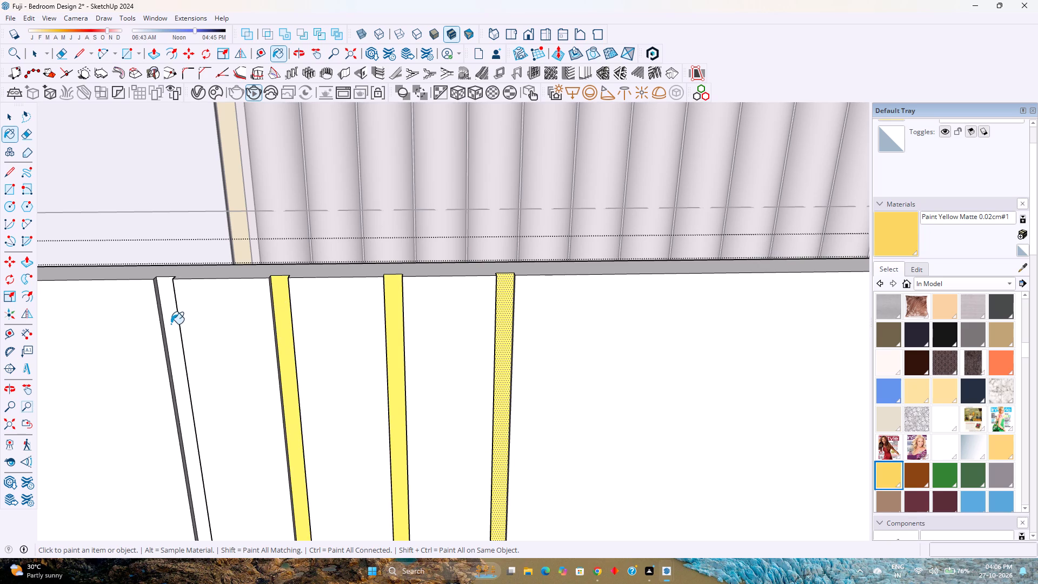
Paint the four vertical headboard strips on the sliding-door side with Paint Yellow Matte 0.02cm#1 and leave the component.
scroll(315, 366, "down", 12)
middle_click_drag(315, 368, 737, 349, "shift")
middle_click(748, 347, "shift")
scroll(756, 345, "down", 4)
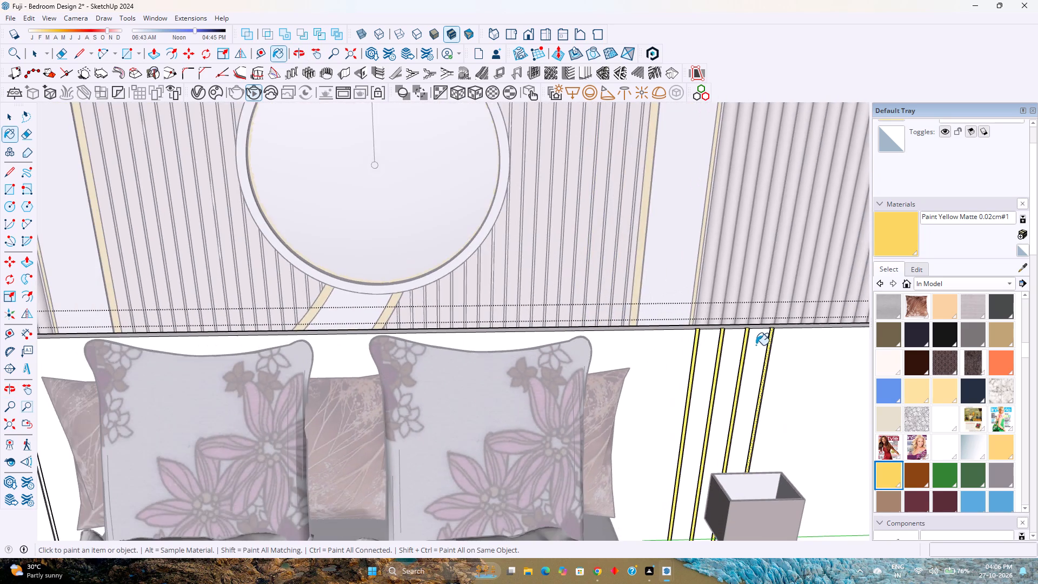
middle_click_drag(463, 376, 756, 357, "shift")
scroll(295, 348, "up", 7)
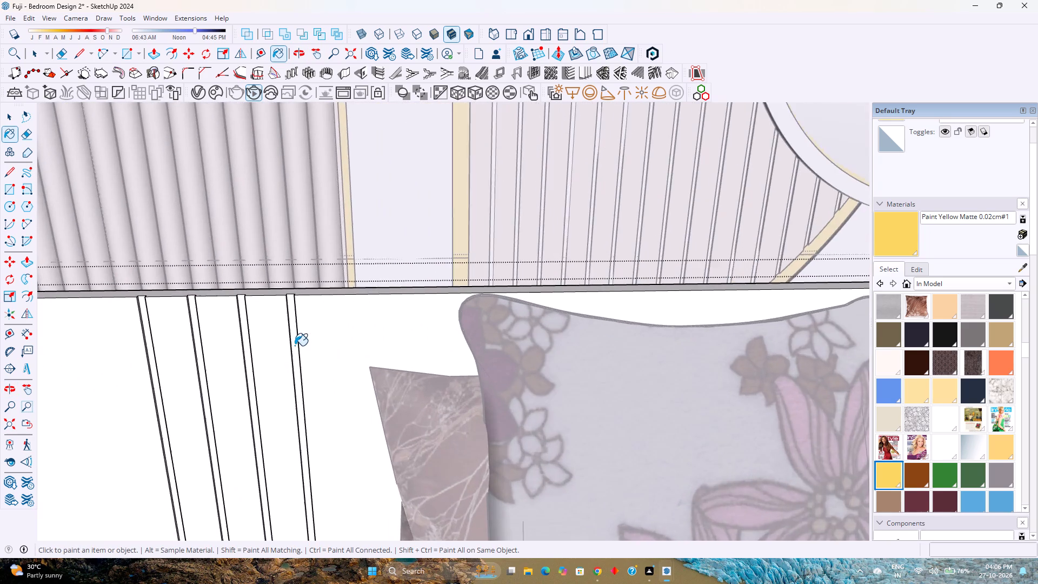
scroll(295, 346, "up", 1)
left_click(295, 346)
left_click(237, 350)
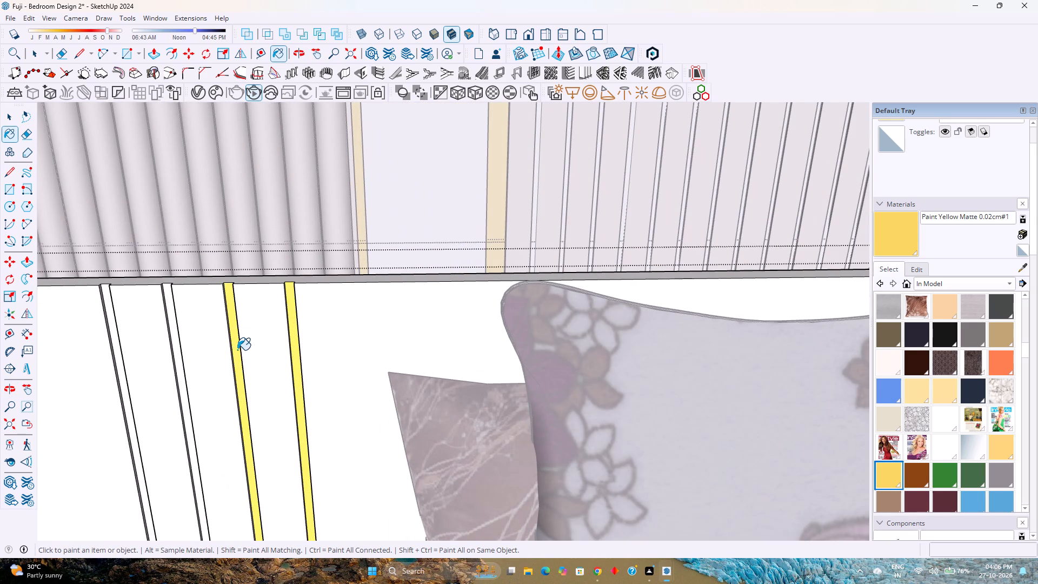
left_click(177, 360)
left_click(122, 370)
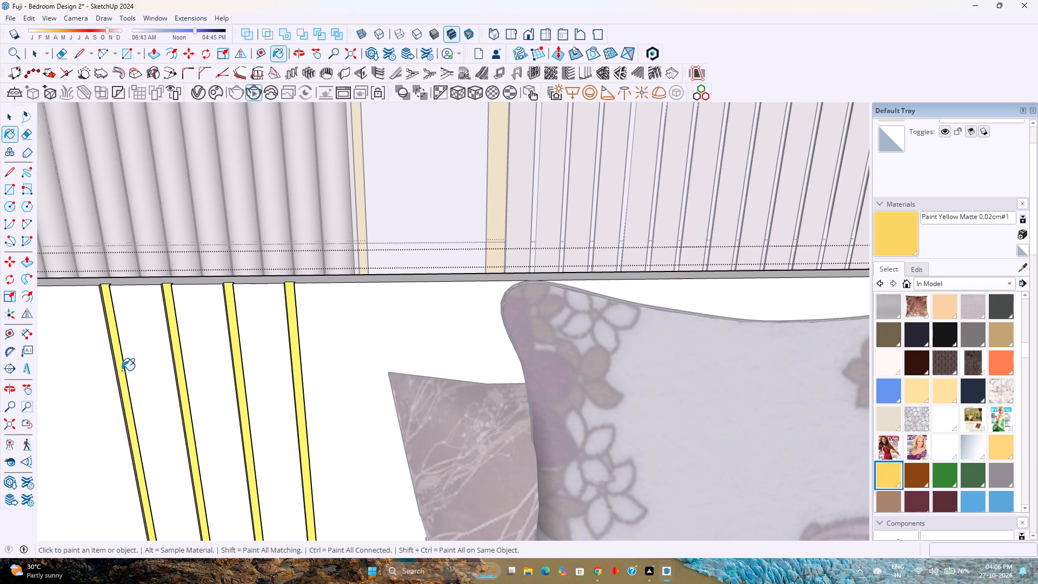
scroll(224, 388, "down", 17)
middle_click_drag(422, 395, 295, 379, "shift")
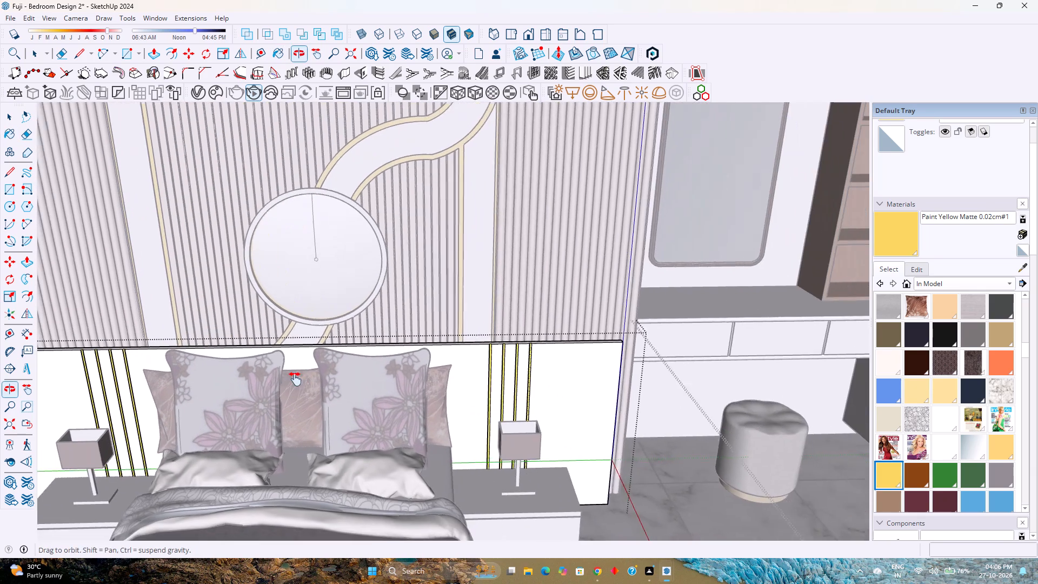
middle_click_drag(295, 379, 292, 379, "shift")
scroll(367, 407, "down", 2)
middle_click_drag(453, 418, 438, 357)
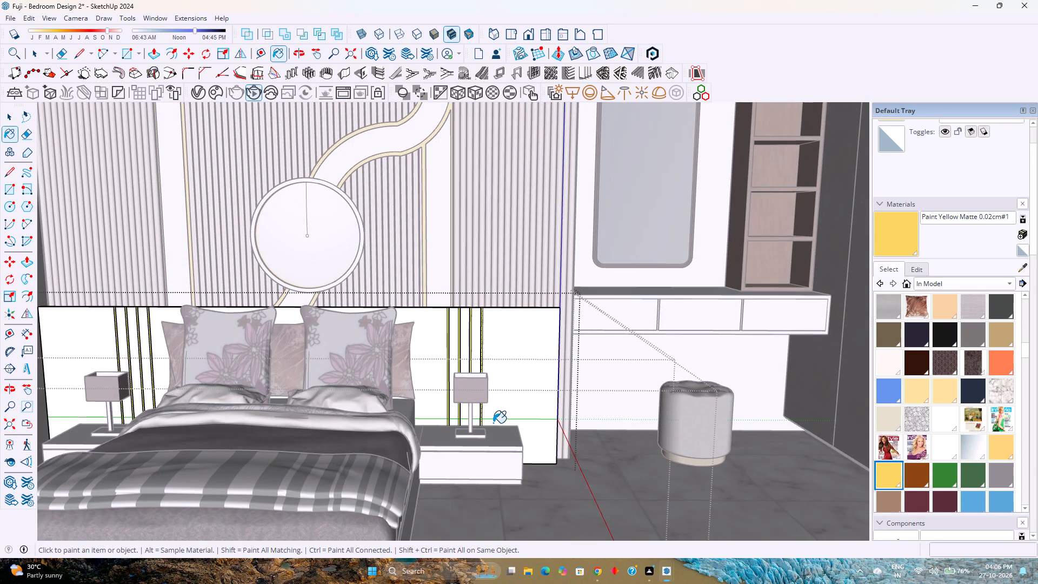
key("space")
key("Escape")
key("Escape")
Open the bed component and select all connected faces of the wooden bed base and the two bedside tables.
scroll(485, 475, "up", 4)
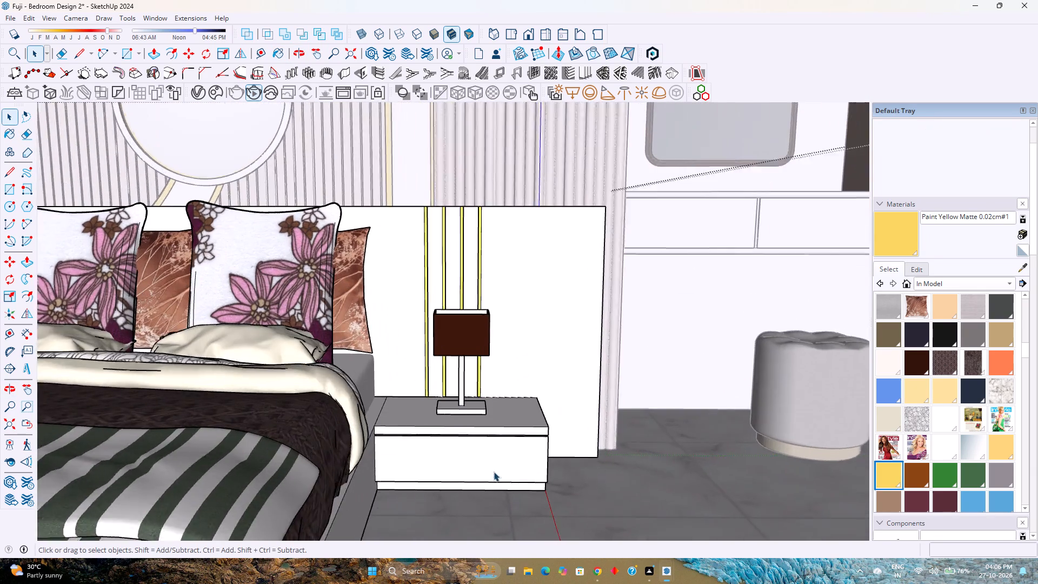
scroll(494, 472, "up", 2)
middle_click_drag(491, 472, 395, 534)
middle_click(395, 534)
left_click(344, 451)
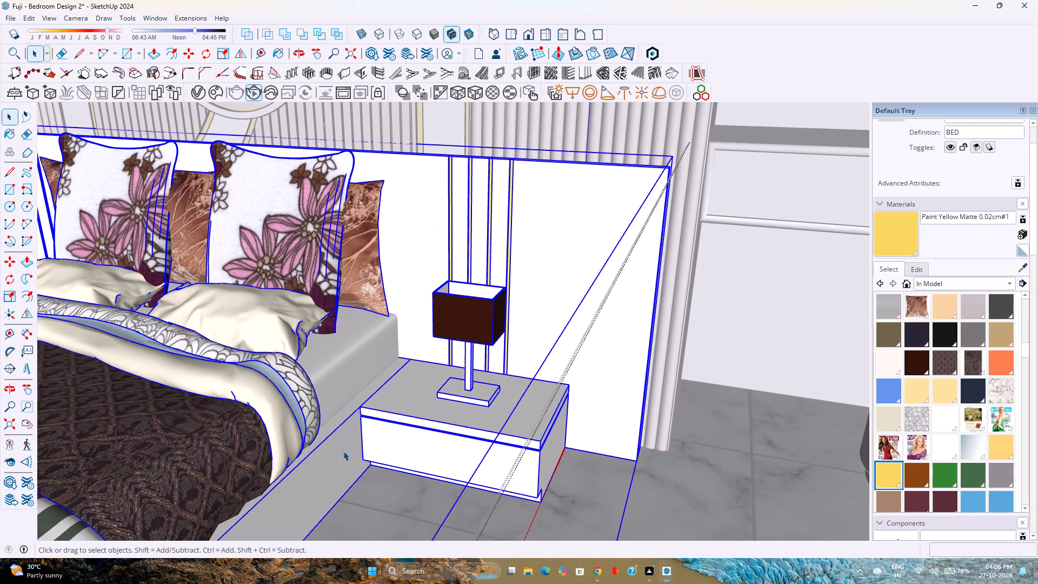
scroll(343, 451, "down", 5)
middle_click_drag(343, 451, 452, 349, "shift")
double_click(351, 458)
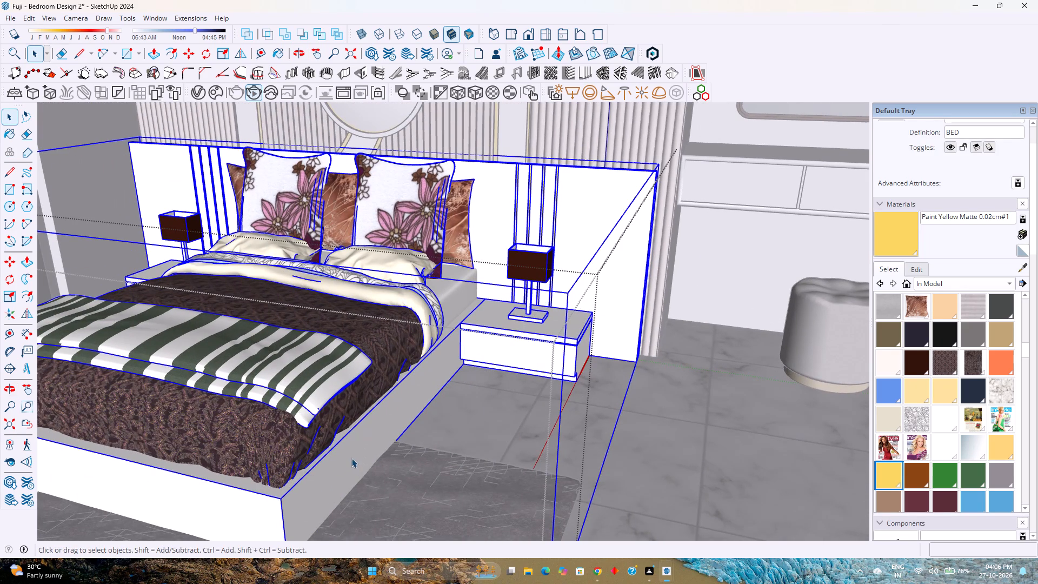
double_click(513, 356)
scroll(522, 353, "up", 3)
left_click(522, 353)
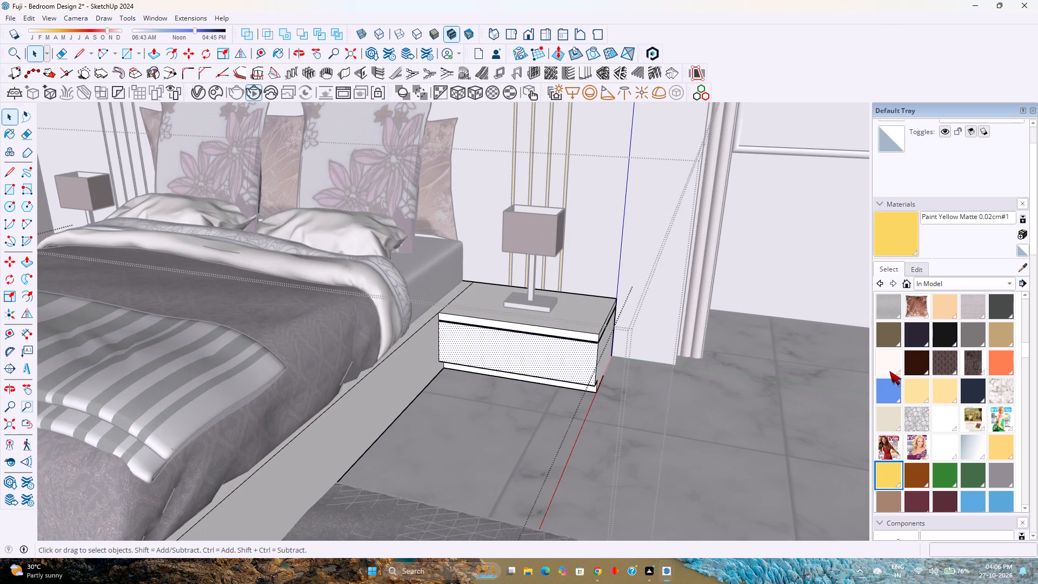
scroll(619, 346, "up", 3)
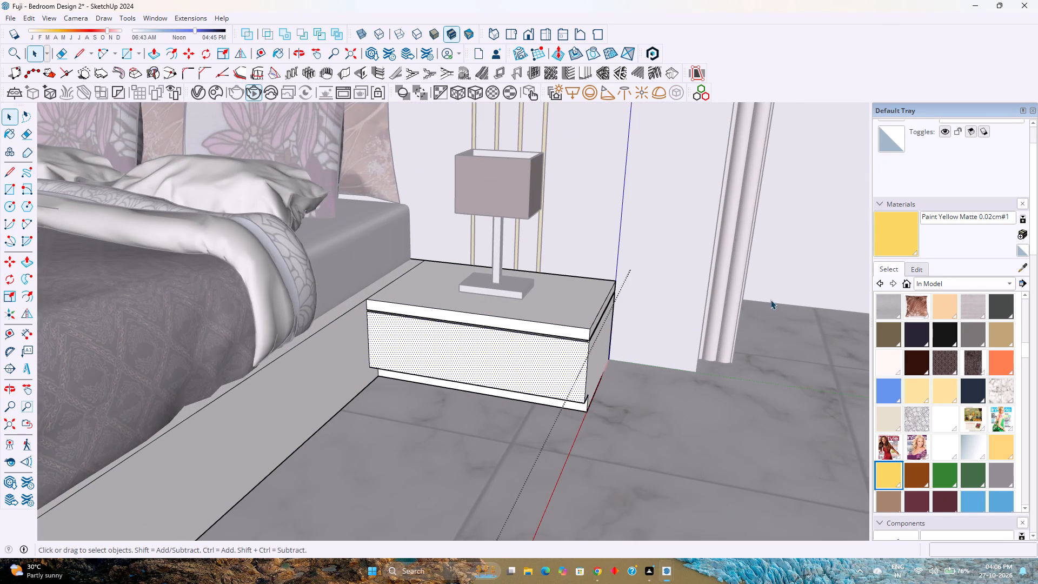
triple_click(569, 356)
left_click(569, 356)
left_click(522, 374)
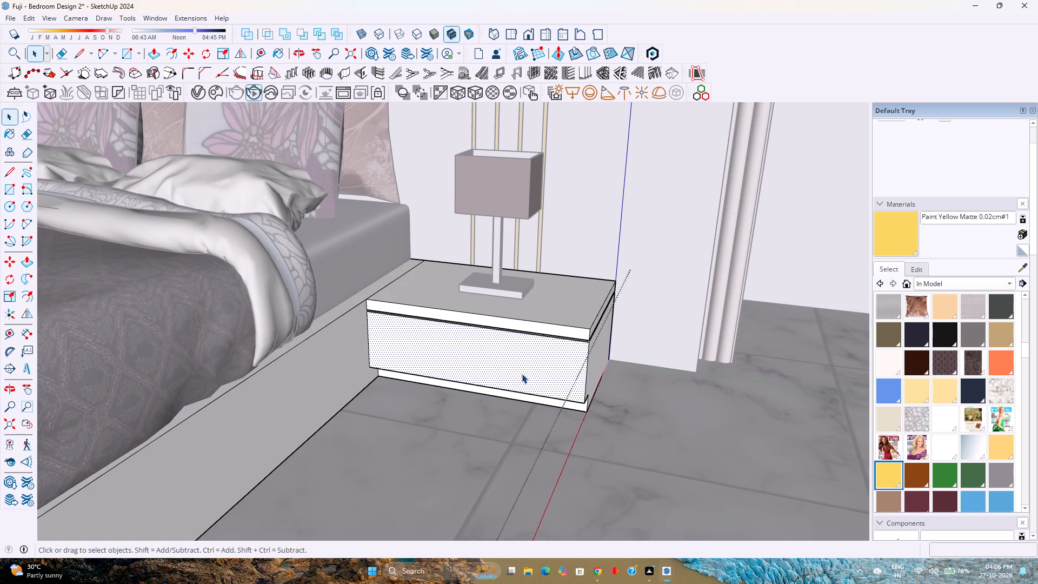
double_click(522, 374)
scroll(521, 374, "down", 14)
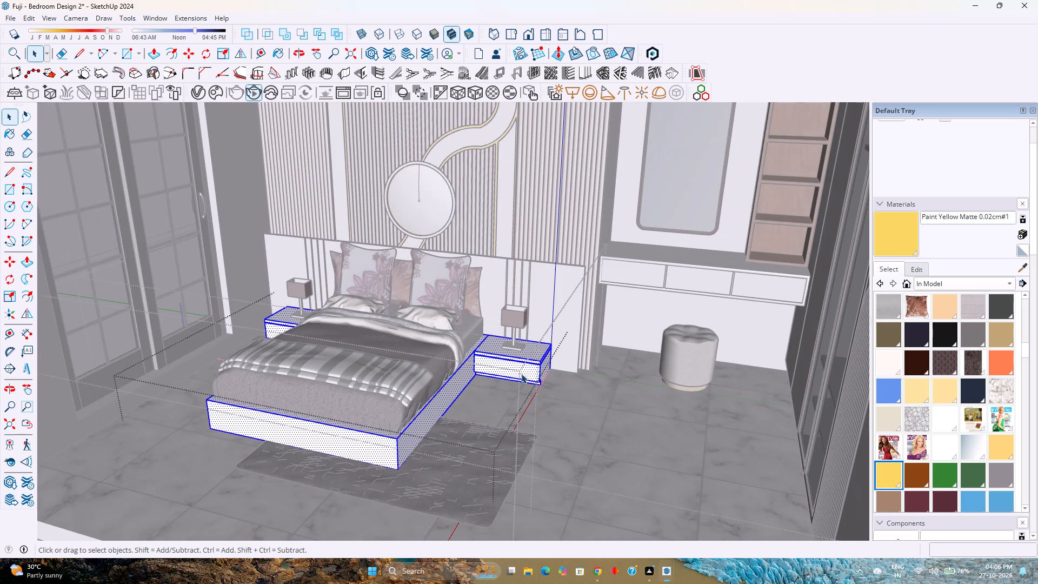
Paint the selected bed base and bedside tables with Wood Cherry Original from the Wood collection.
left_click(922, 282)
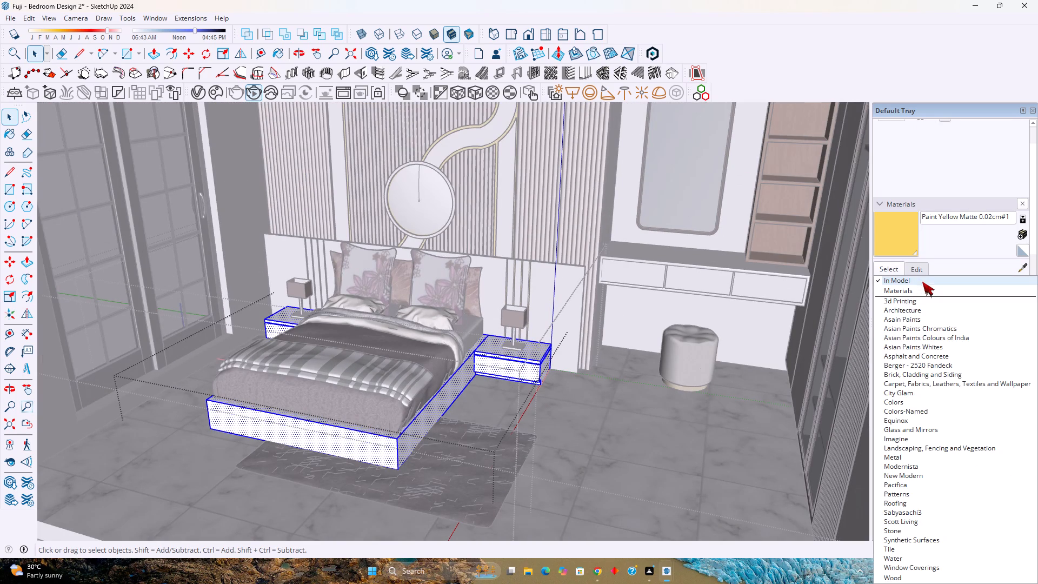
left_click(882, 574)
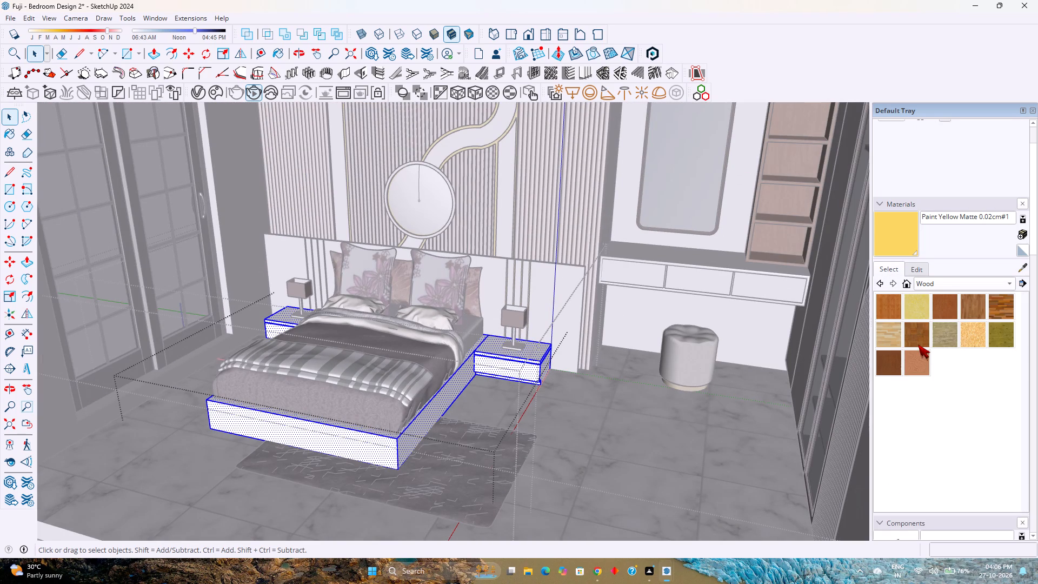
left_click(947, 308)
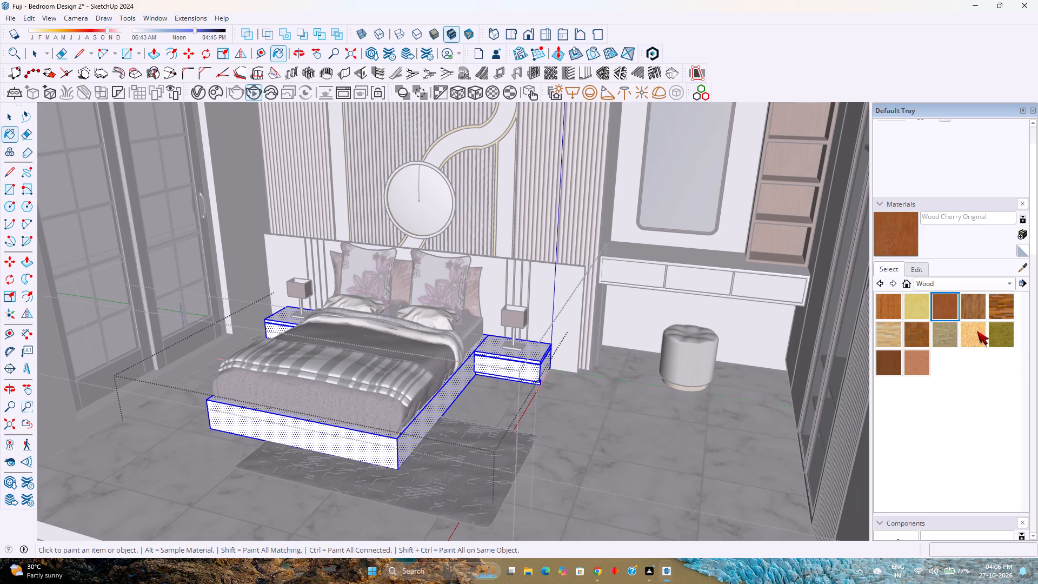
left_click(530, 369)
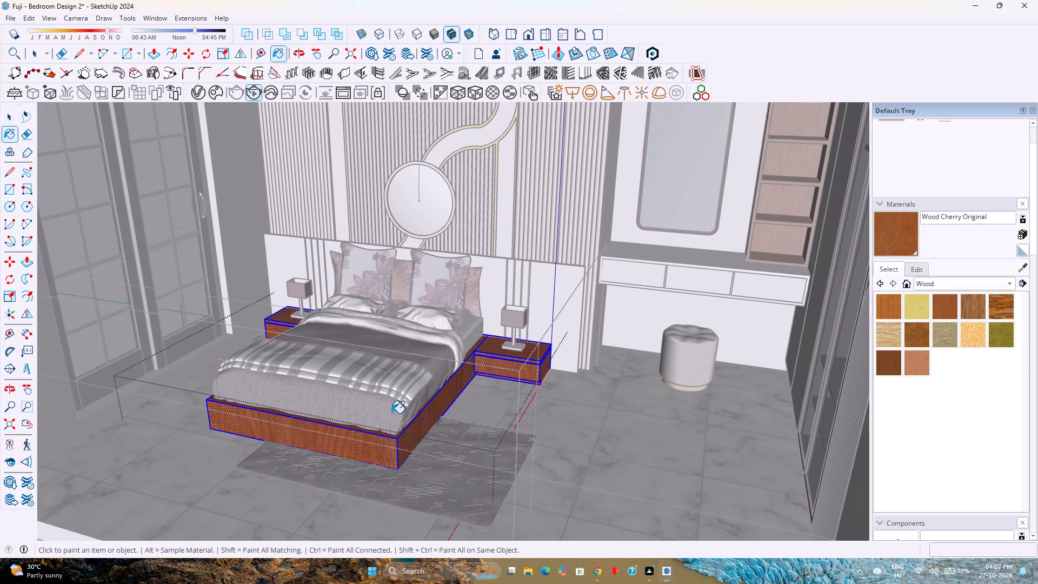
Paint the selected bed base and bedside tables with Wood Veneer 01 from the Wood collection.
scroll(370, 426, "up", 4)
middle_click_drag(370, 426, 590, 351)
middle_click(590, 351)
scroll(615, 349, "down", 4)
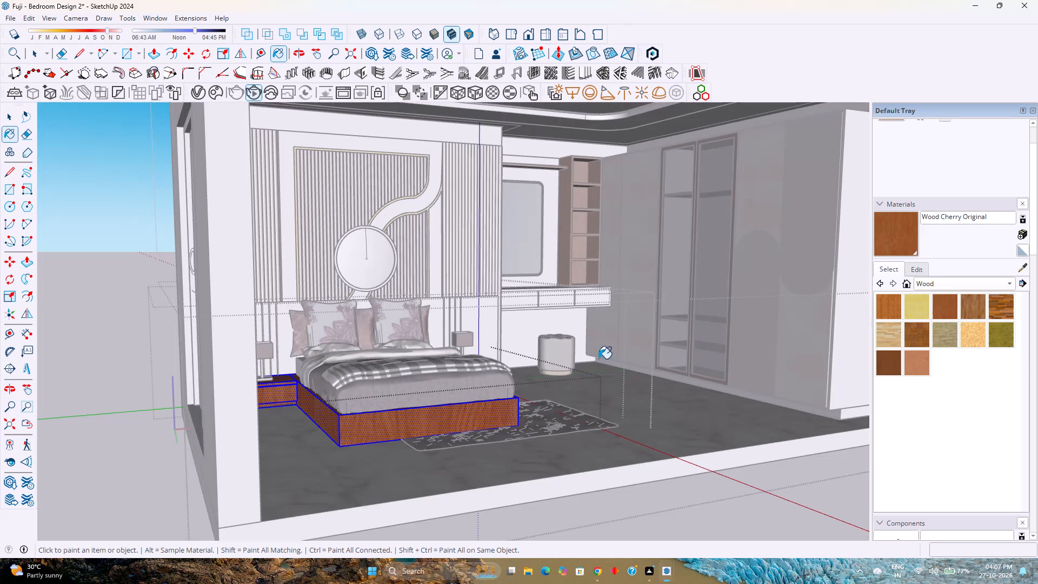
middle_click_drag(554, 385, 448, 382)
left_click(887, 369)
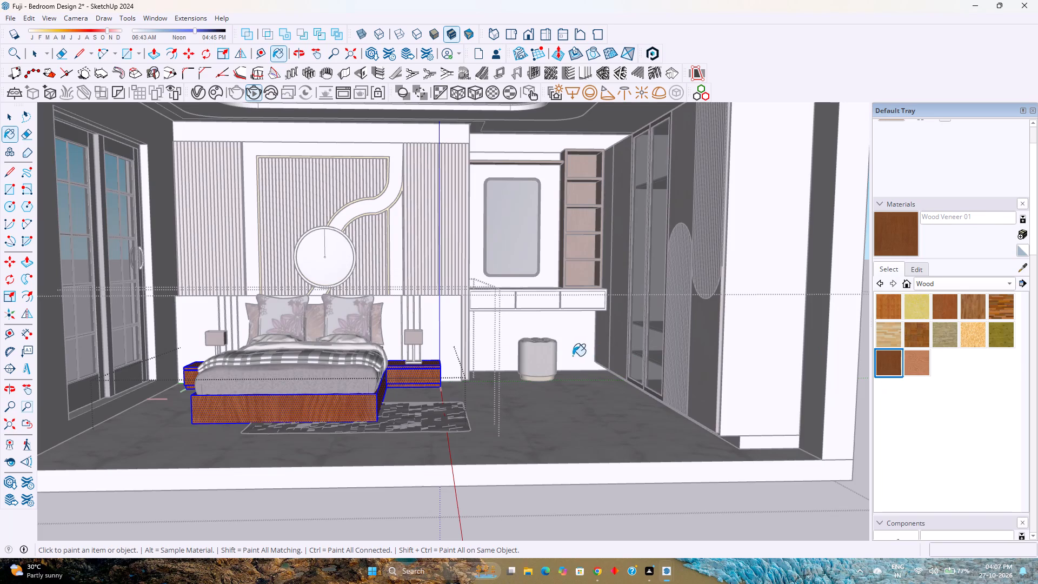
scroll(447, 377, "up", 2)
left_click(421, 377)
scroll(432, 379, "up", 2)
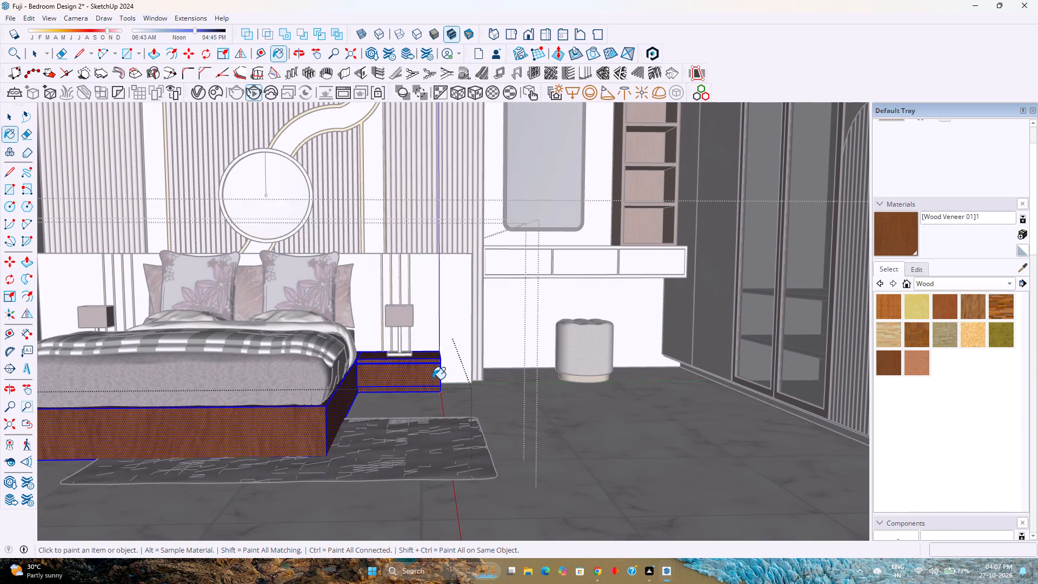
Resize the Wood Veneer 01 texture, trying 3' before setting it to 1', and leave the bed base group.
left_click(916, 271)
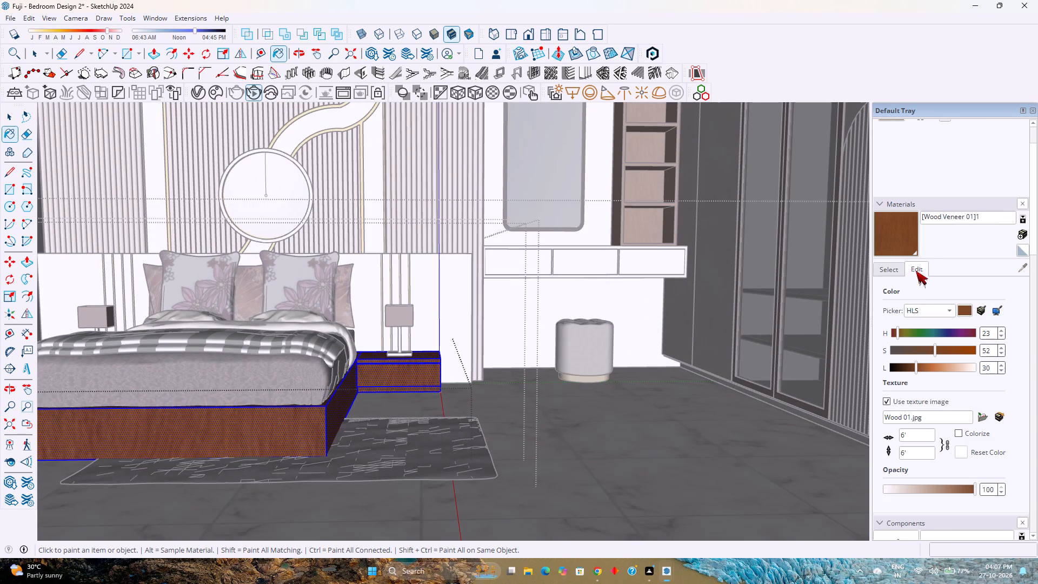
left_click_drag(908, 435, 895, 437)
type("3'")
key("Return")
left_click_drag(911, 435, 866, 432)
type("1'")
key("Return")
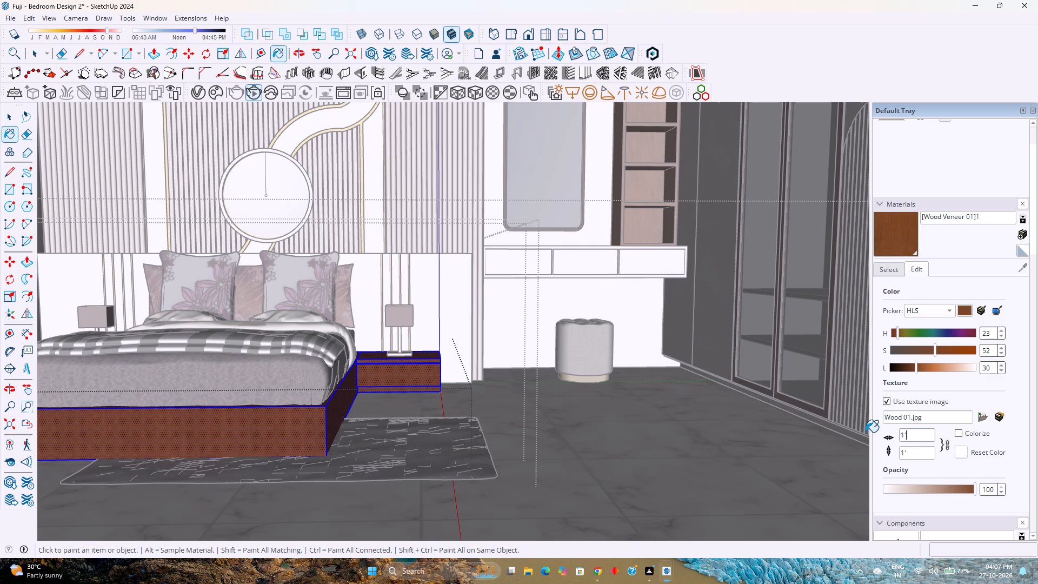
key("space")
key("Escape")
scroll(462, 445, "down", 5)
key("space")
scroll(462, 445, "down", 5)
key("Escape")
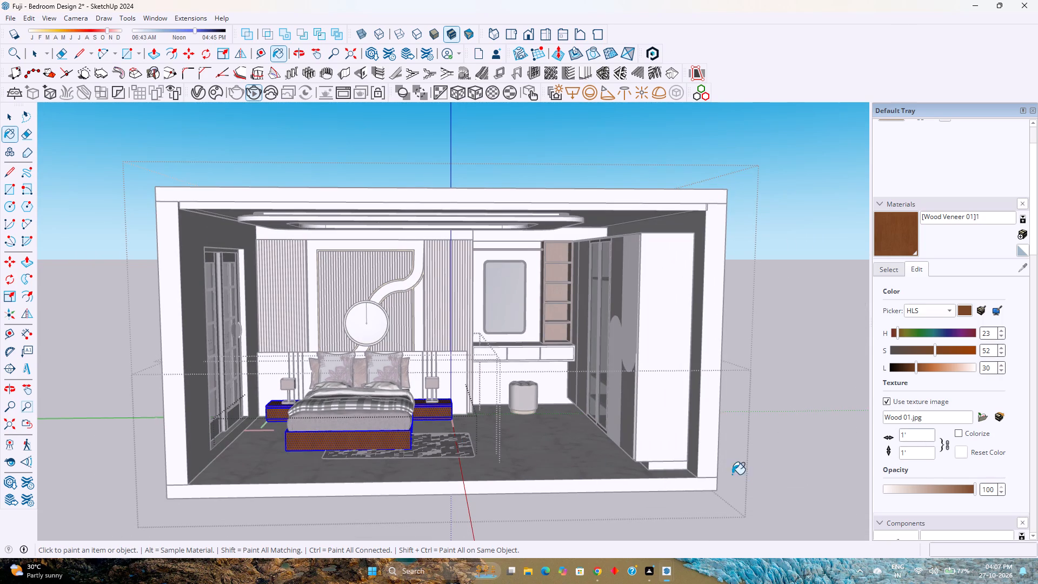
left_click(402, 440)
key("space")
key("Escape")
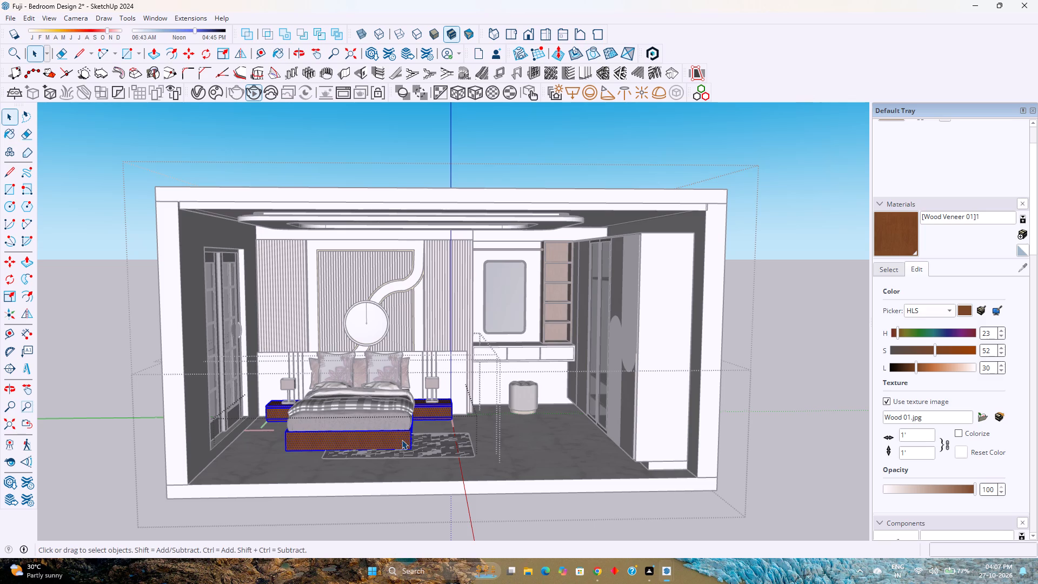
key("Escape")
Examine the wood finish on the bed base and bedside tables from the side and the front.
scroll(402, 440, "up", 9)
middle_click_drag(402, 440, 555, 443)
middle_click(555, 443)
middle_click(555, 443)
middle_click_drag(555, 443, 524, 441)
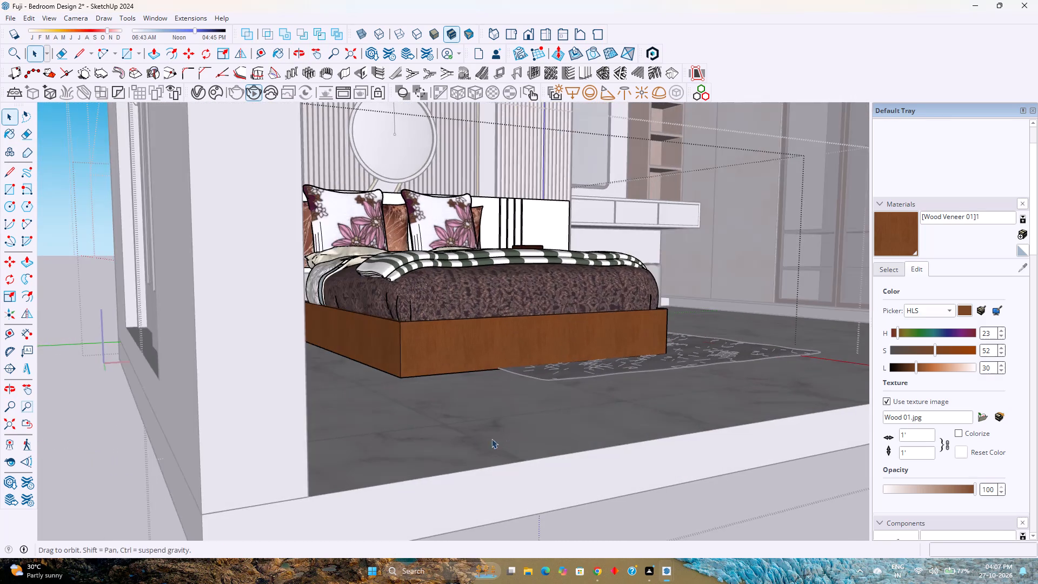
scroll(479, 436, "down", 5)
middle_click_drag(564, 461, 388, 467)
scroll(398, 460, "down", 2)
scroll(606, 367, "up", 2)
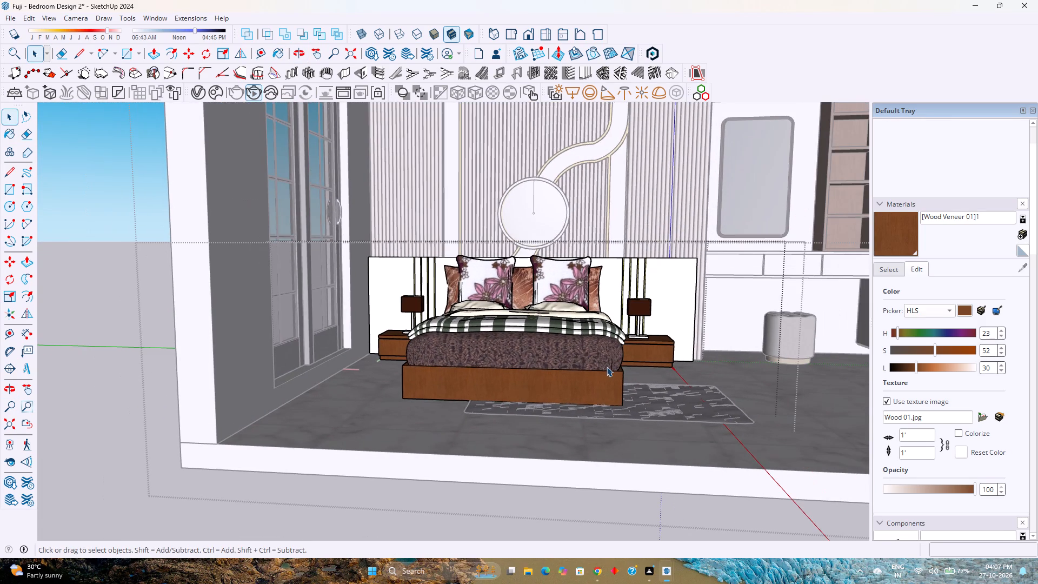
Paint the plinth and top front edge of the bedside table on the dressing-area side with Wood Cherry Original.
scroll(607, 367, "up", 9)
double_click(681, 349)
scroll(681, 349, "up", 3)
double_click(681, 349)
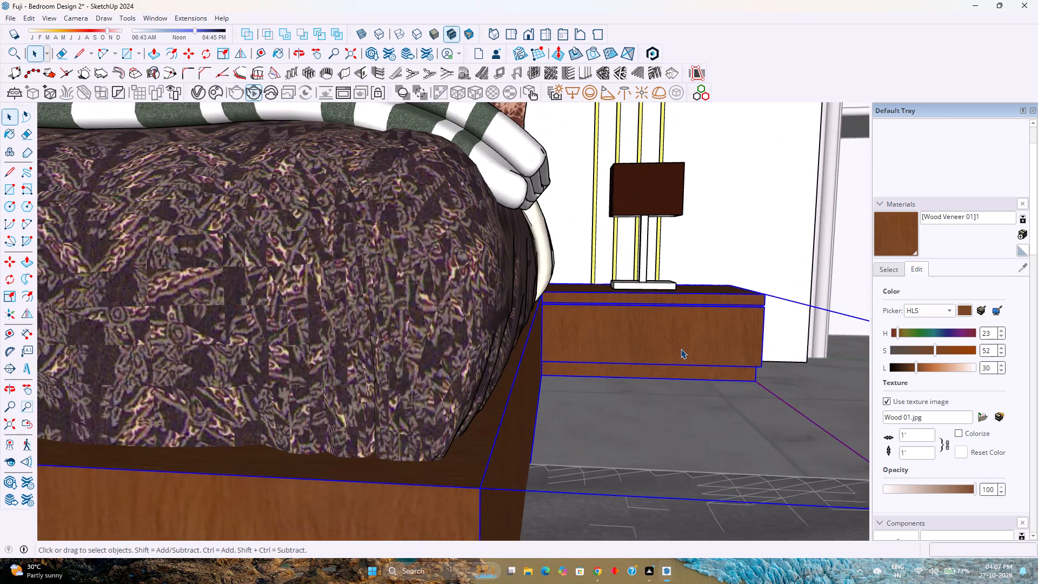
scroll(681, 349, "up", 2)
left_click(681, 349)
scroll(681, 349, "up", 3)
left_click(695, 389)
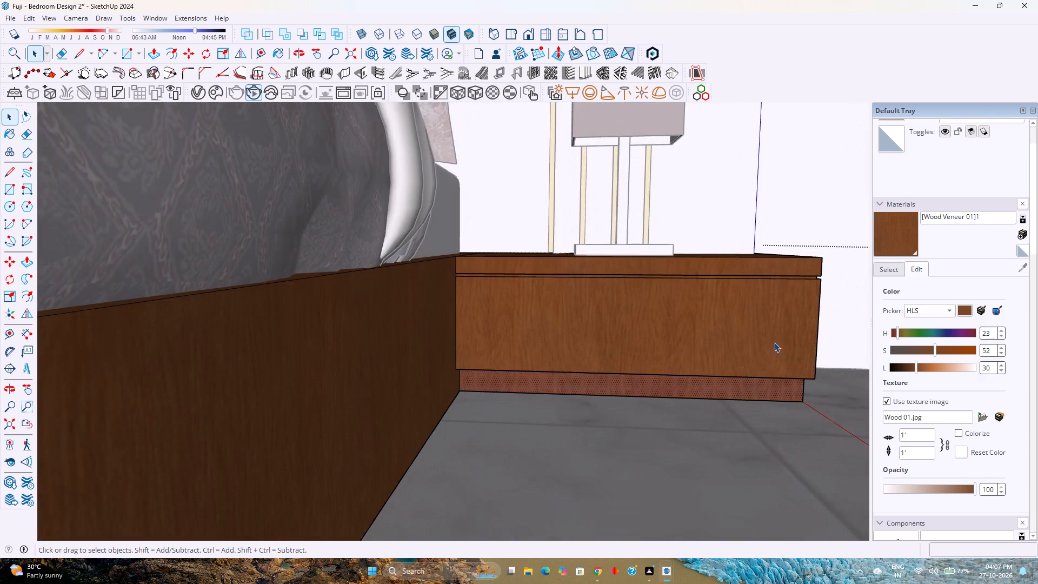
left_click(887, 269)
left_click(954, 307)
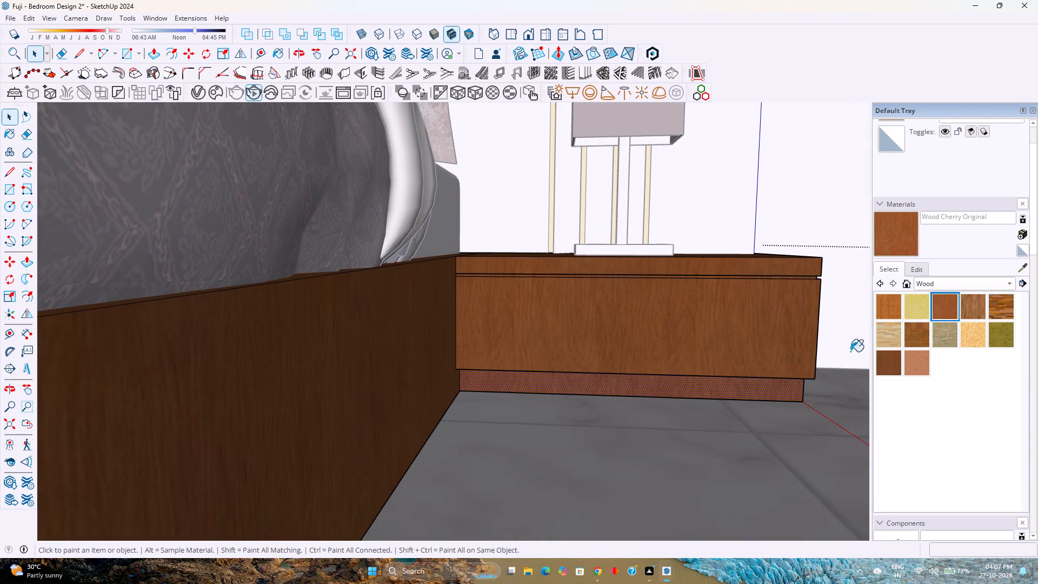
left_click(785, 389)
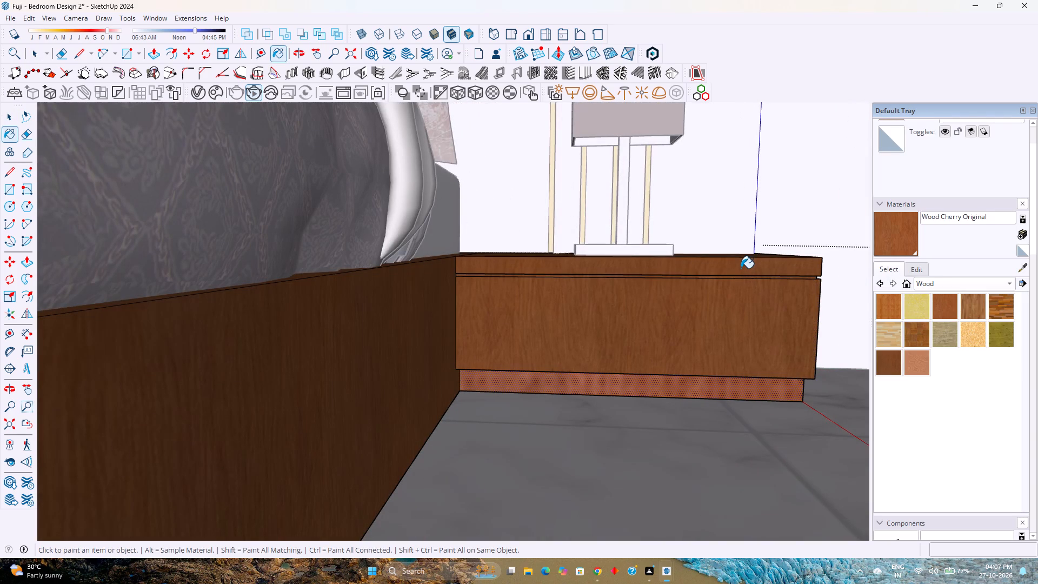
left_click(741, 268)
scroll(663, 396, "down", 14)
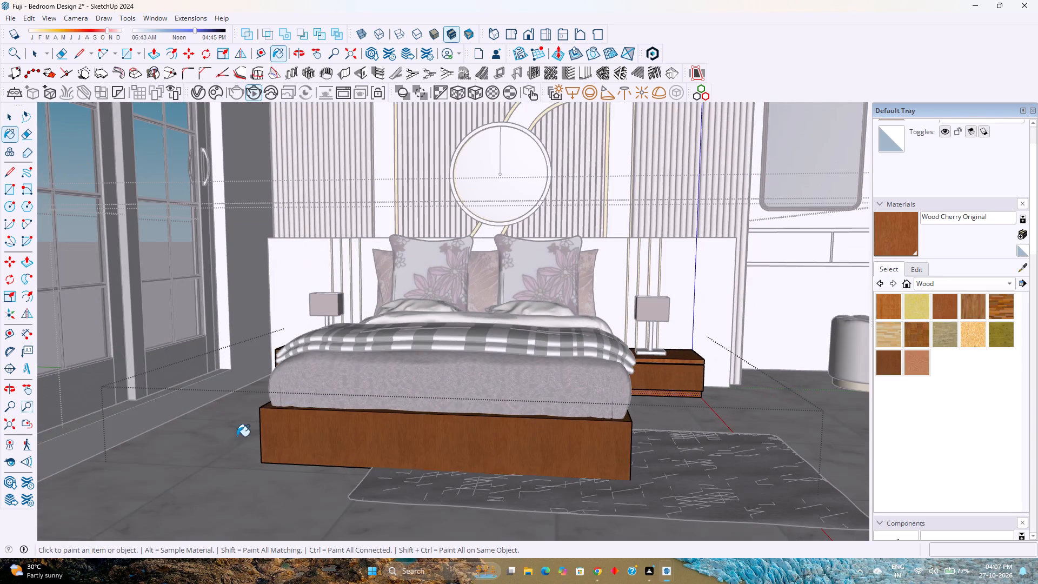
Paint the top front edge, plinth and outer side of the bedside table on the sliding-door side with Wood Cherry Original.
middle_click_drag(237, 436, 304, 437)
middle_click(304, 437)
scroll(364, 370, "up", 8)
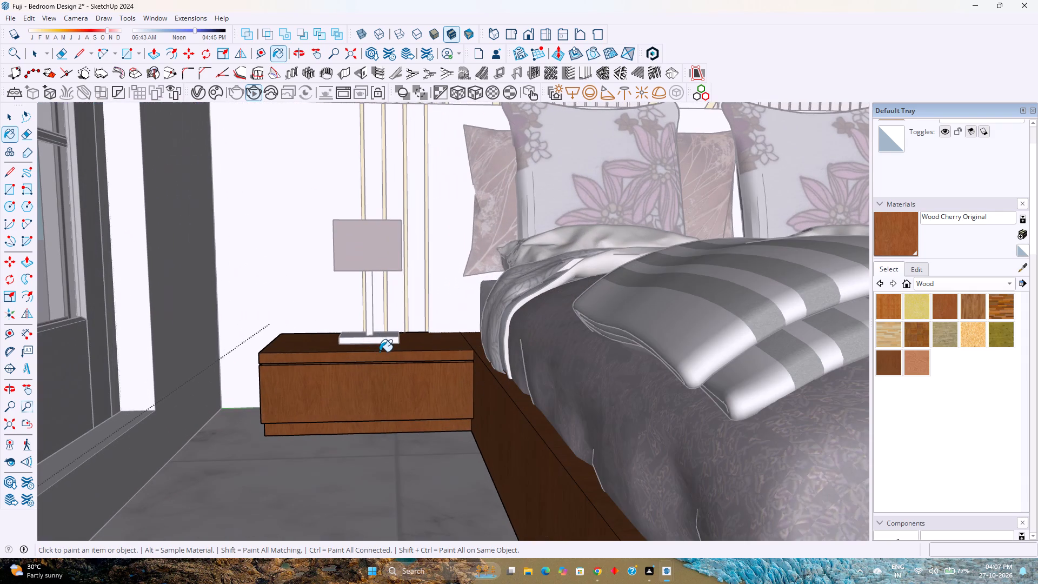
double_click(405, 354)
left_click(414, 349)
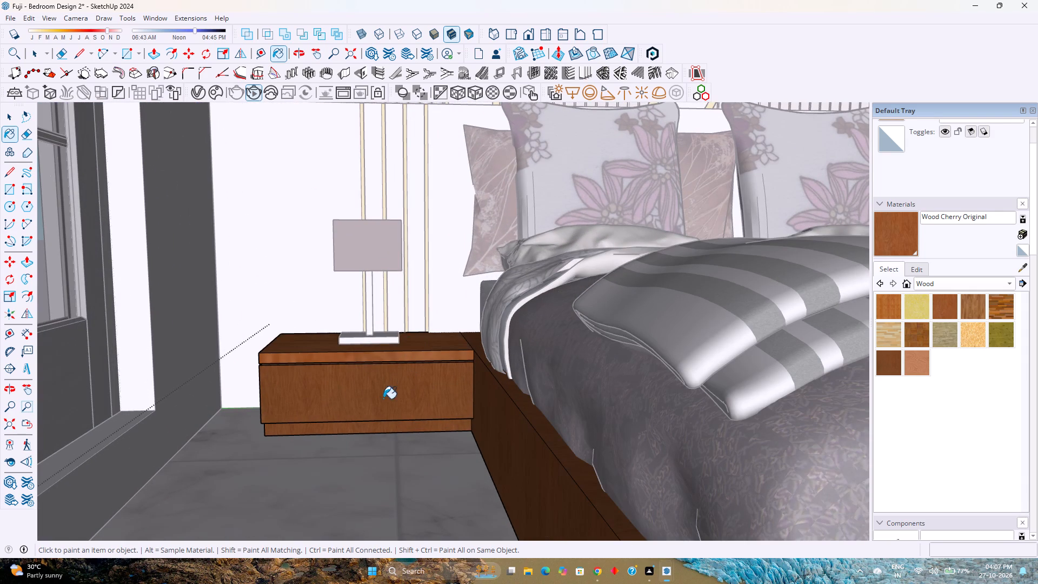
scroll(328, 429, "up", 7)
middle_click_drag(328, 429, 376, 413)
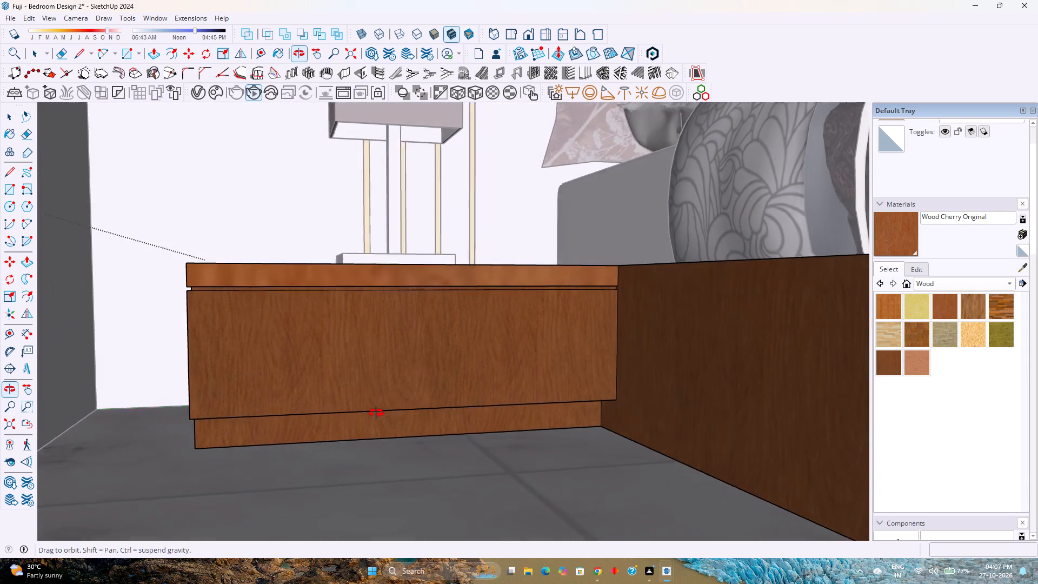
middle_click_drag(376, 413, 381, 413)
middle_click(381, 413)
left_click(316, 433)
middle_click_drag(311, 433, 333, 475)
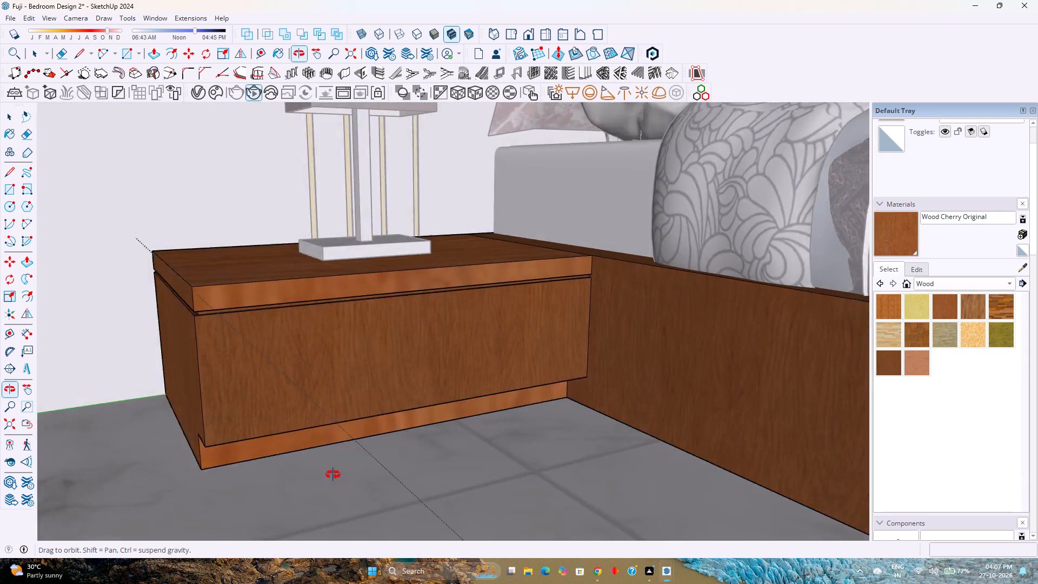
middle_click_drag(333, 475, 302, 473)
middle_click(302, 473)
scroll(229, 419, "up", 4)
middle_click_drag(206, 414, 304, 470)
left_click(147, 381)
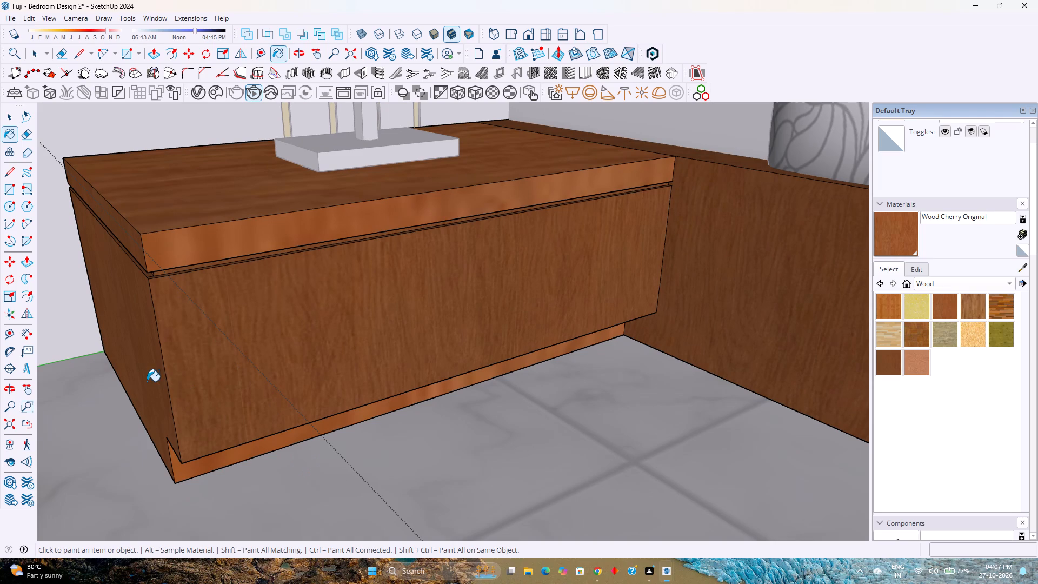
scroll(187, 399, "down", 13)
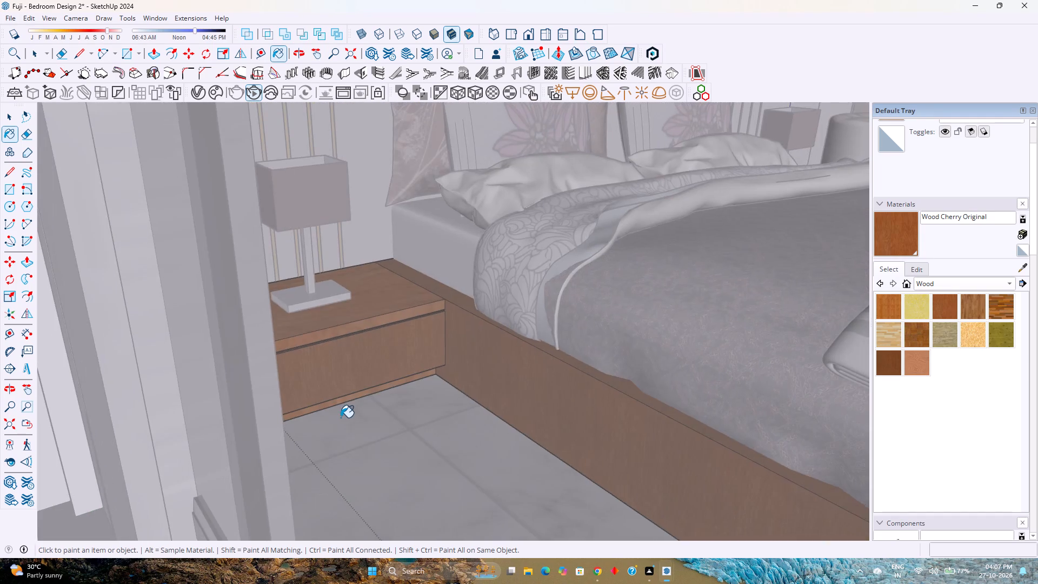
middle_click_drag(341, 417, 166, 404)
left_click(10, 429)
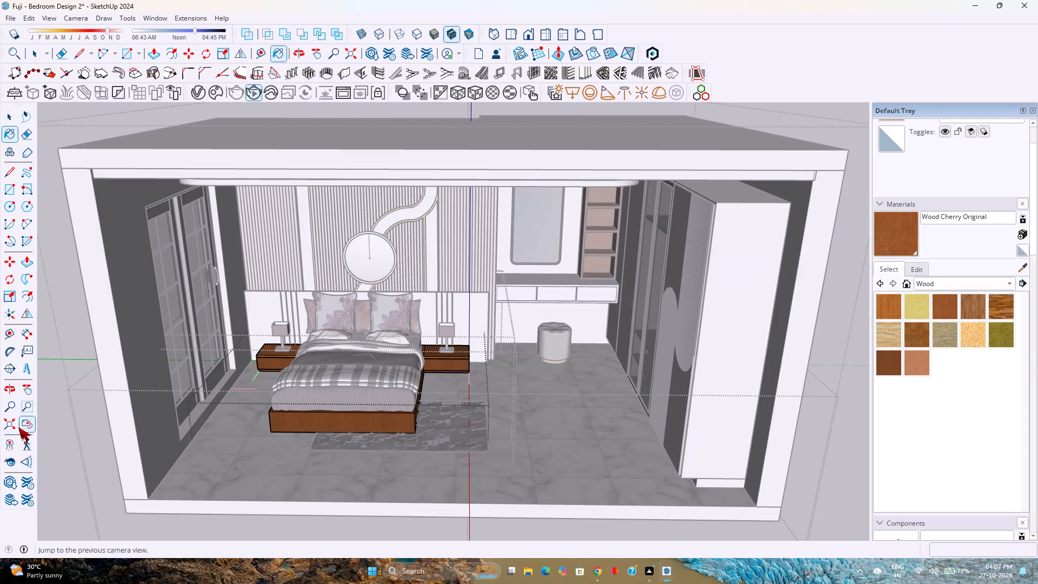
Paint the outer side, top surface and side edge of the top on the dressing-area bedside table with Wood Cherry Original.
scroll(435, 360, "up", 11)
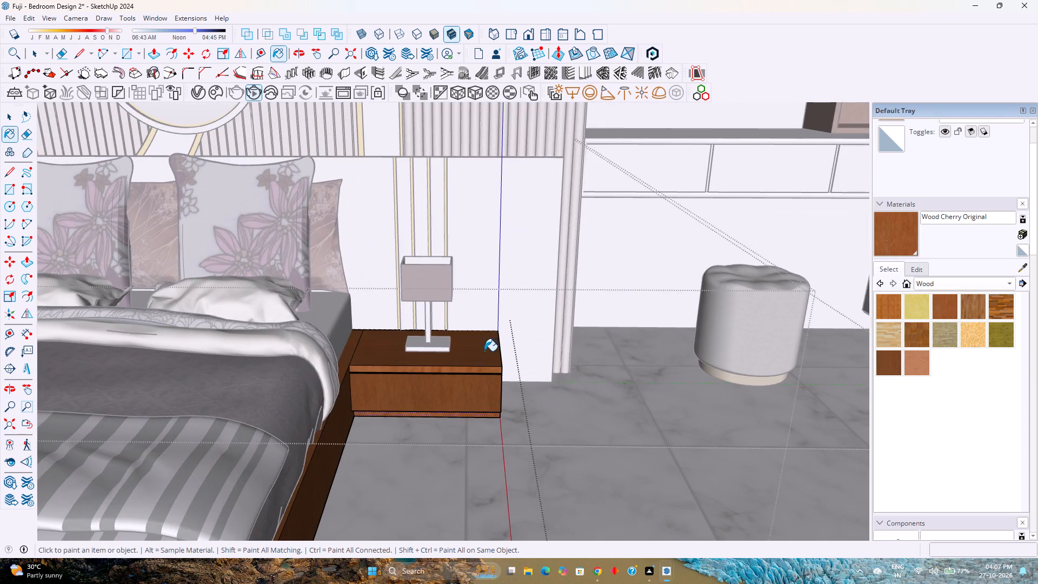
scroll(487, 365, "up", 8)
middle_click_drag(487, 366, 365, 479)
middle_click(365, 481)
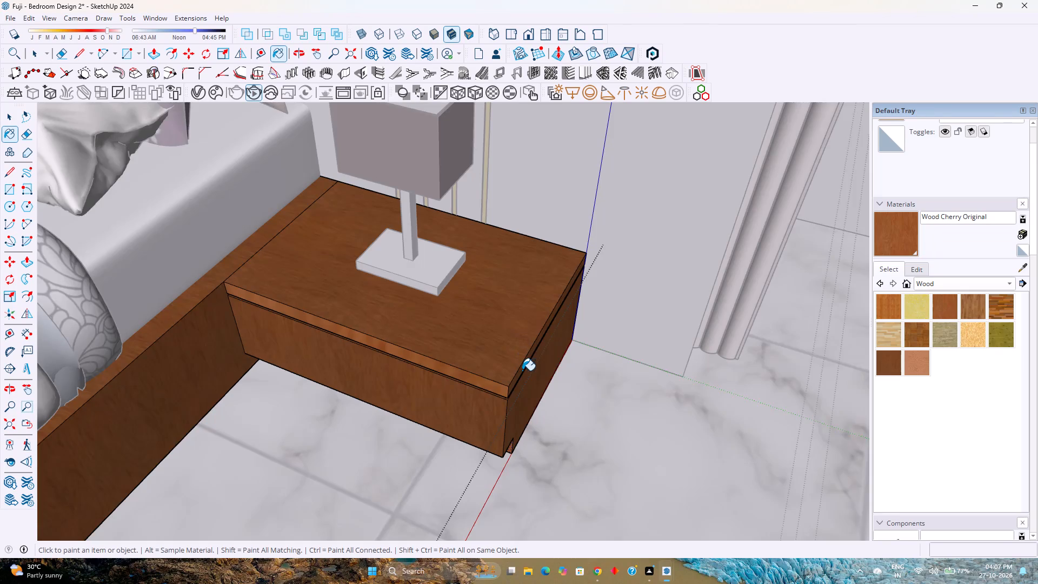
scroll(525, 374, "up", 3)
left_click(542, 377)
middle_click_drag(501, 404, 488, 391)
left_click(496, 351)
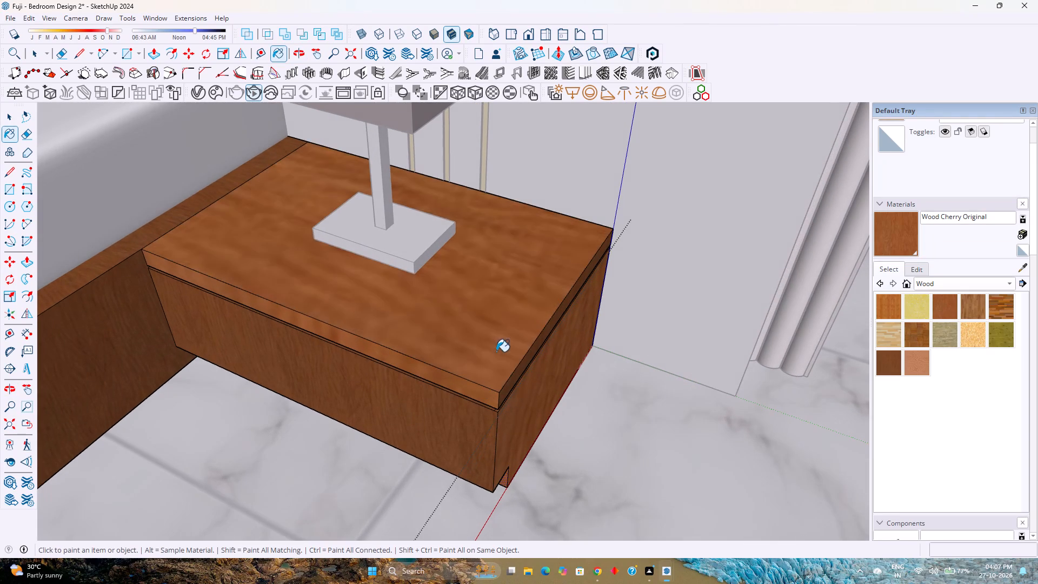
middle_click_drag(433, 415, 468, 330)
scroll(488, 329, "down", 5)
middle_click_drag(525, 390, 322, 391)
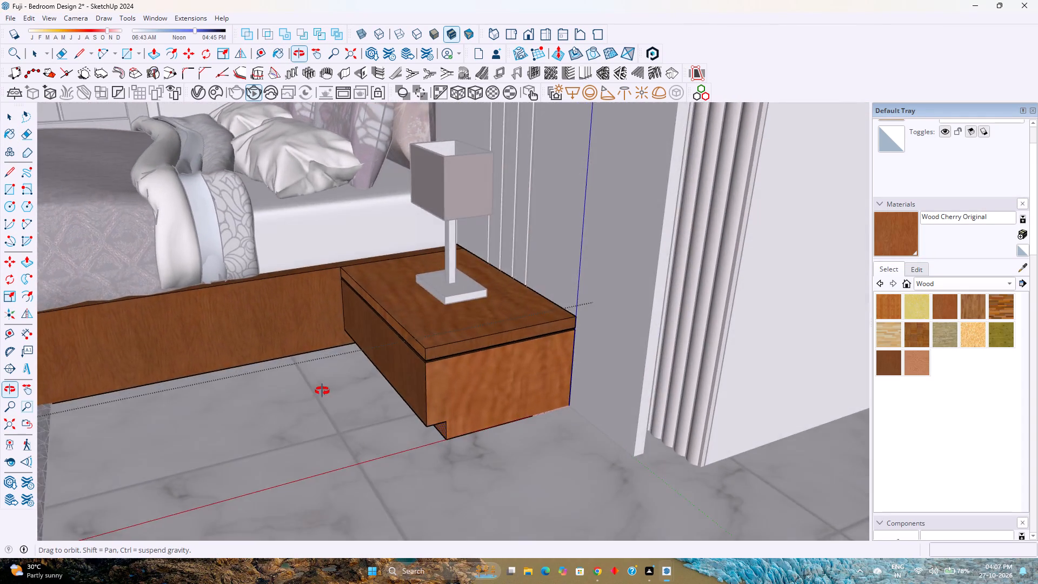
middle_click_drag(322, 391, 417, 346)
scroll(474, 340, "up", 4)
left_click(474, 340)
middle_click_drag(393, 412, 463, 330)
middle_click(464, 330)
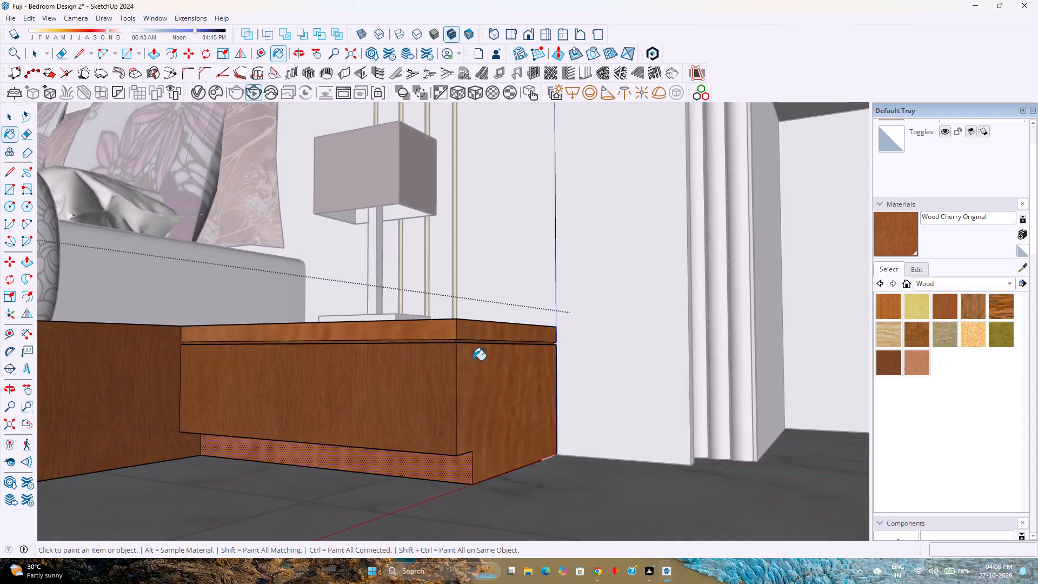
scroll(422, 380, "down", 3)
middle_click_drag(420, 381, 555, 517)
scroll(230, 361, "up", 3)
middle_click_drag(230, 361, 280, 374)
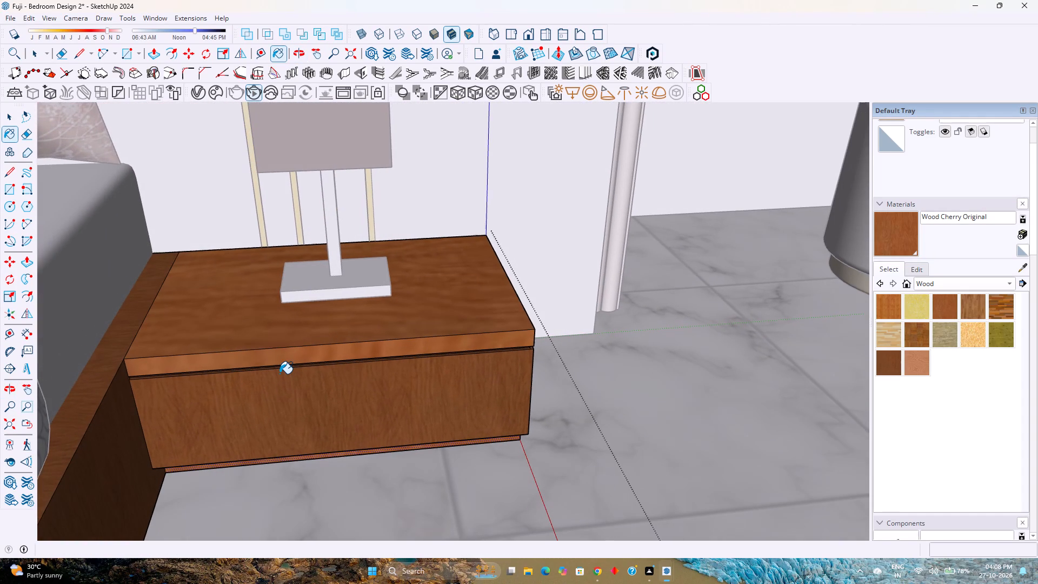
Leave the bedside table and bed groups, and save the Bedroom Design 2 model.
key("space")
key("Escape")
key("Escape")
scroll(285, 364, "down", 10)
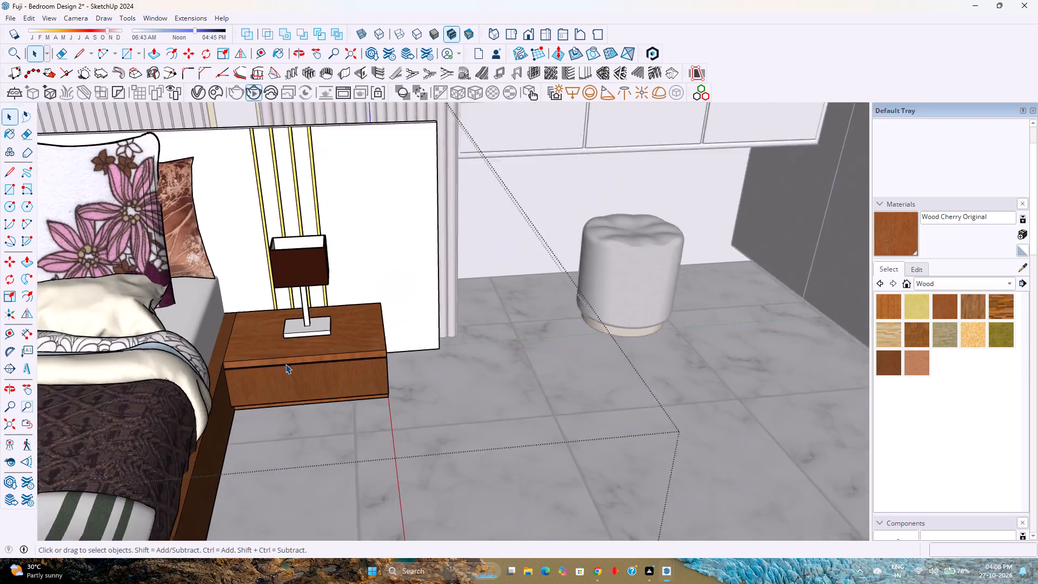
scroll(285, 364, "down", 12)
key("Escape")
scroll(285, 364, "down", 5)
middle_click_drag(285, 364, 363, 350, "shift")
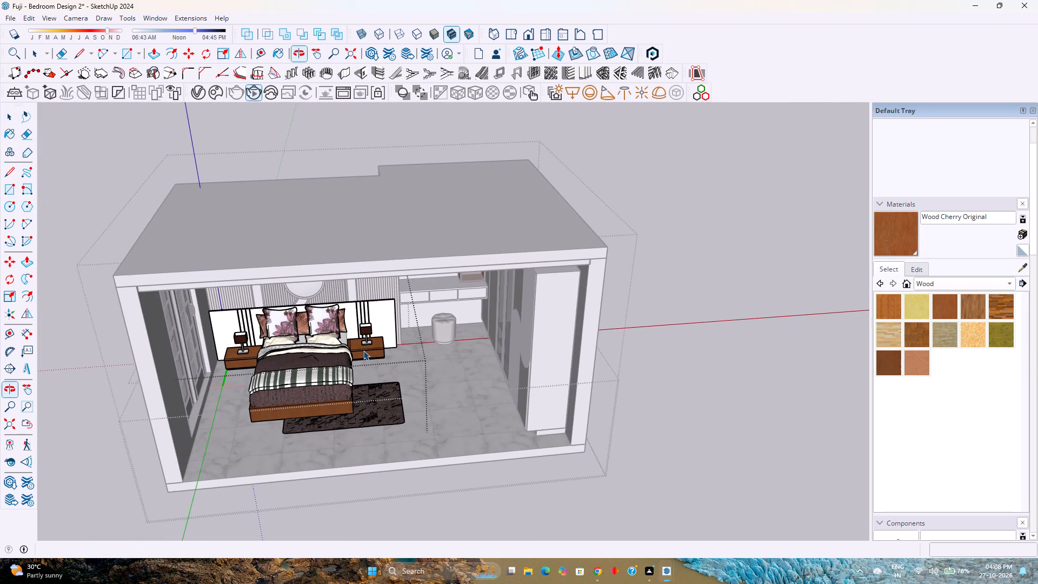
key("Escape")
key("Escape")
middle_click_drag(363, 350, 352, 267)
middle_click(352, 266)
key("Escape")
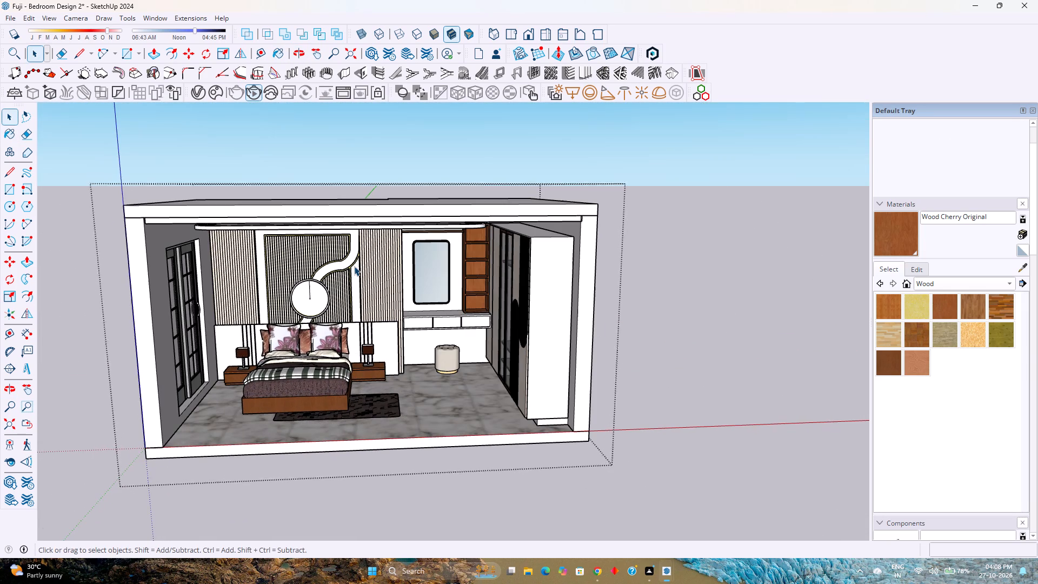
key("Escape")
key("ctrl+s")
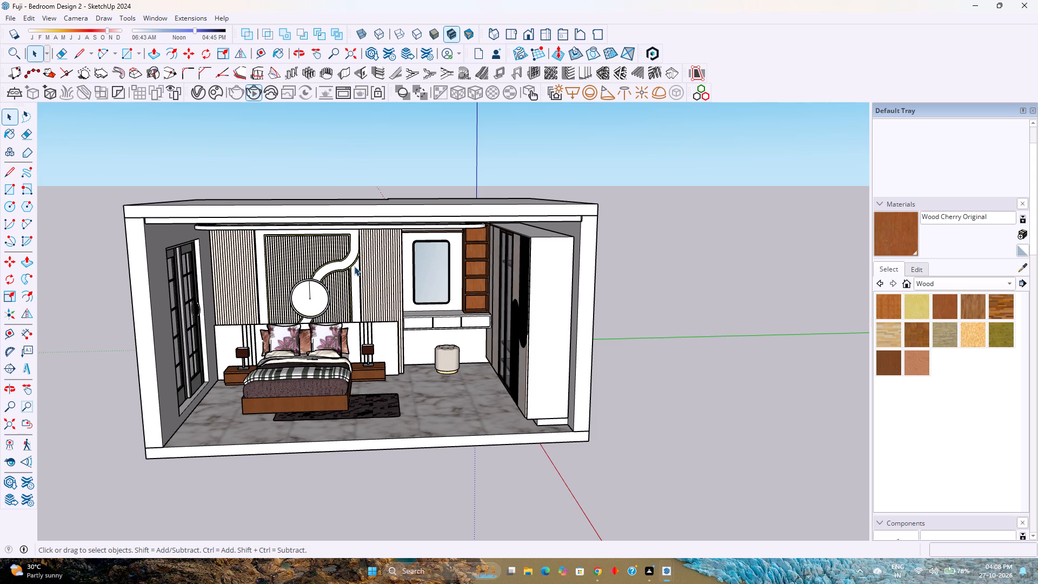
Examine the whole bedroom from the front, including the bed, wall panelling, wardrobe and cove ceiling.
scroll(226, 426, "up", 1)
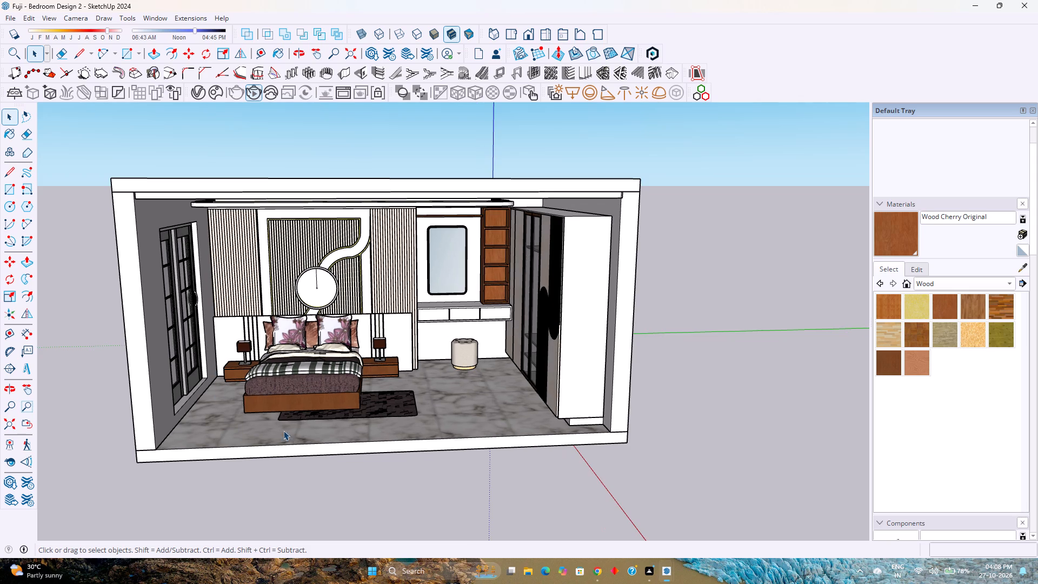
scroll(376, 396, "up", 6)
scroll(383, 377, "down", 3)
scroll(383, 377, "up", 3)
scroll(383, 377, "down", 2)
scroll(383, 377, "up", 2)
scroll(383, 377, "down", 3)
scroll(383, 377, "up", 2)
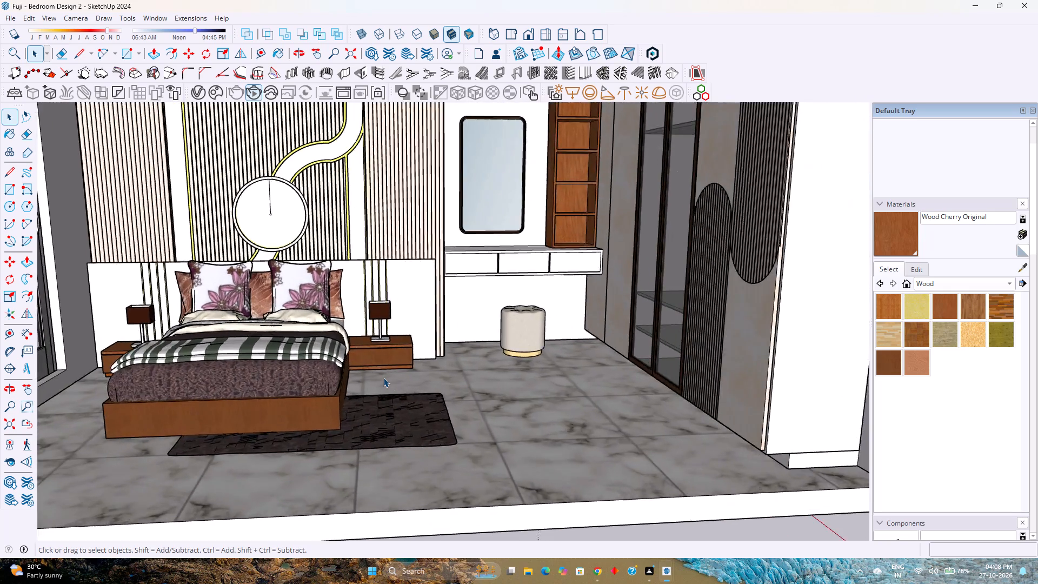
scroll(383, 377, "down", 3)
scroll(383, 377, "up", 1)
scroll(383, 377, "down", 5)
middle_click_drag(407, 371, 504, 427, "shift")
middle_click_drag(469, 395, 416, 369)
middle_click(353, 346)
middle_click(352, 346)
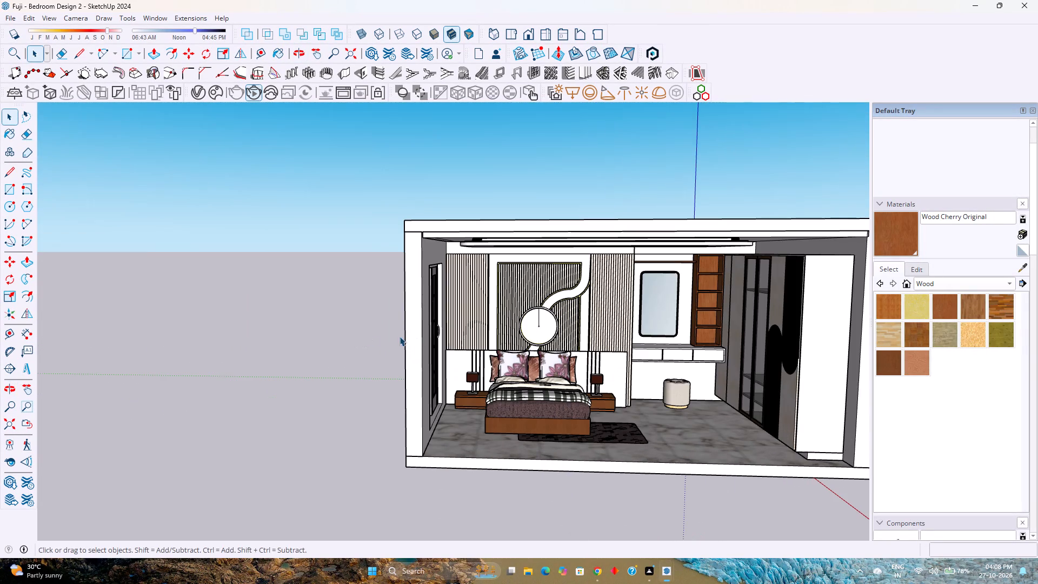
middle_click_drag(548, 330, 495, 331, "shift")
scroll(514, 323, "up", 1)
middle_click_drag(534, 309, 518, 355, "shift")
middle_click_drag(509, 359, 502, 313)
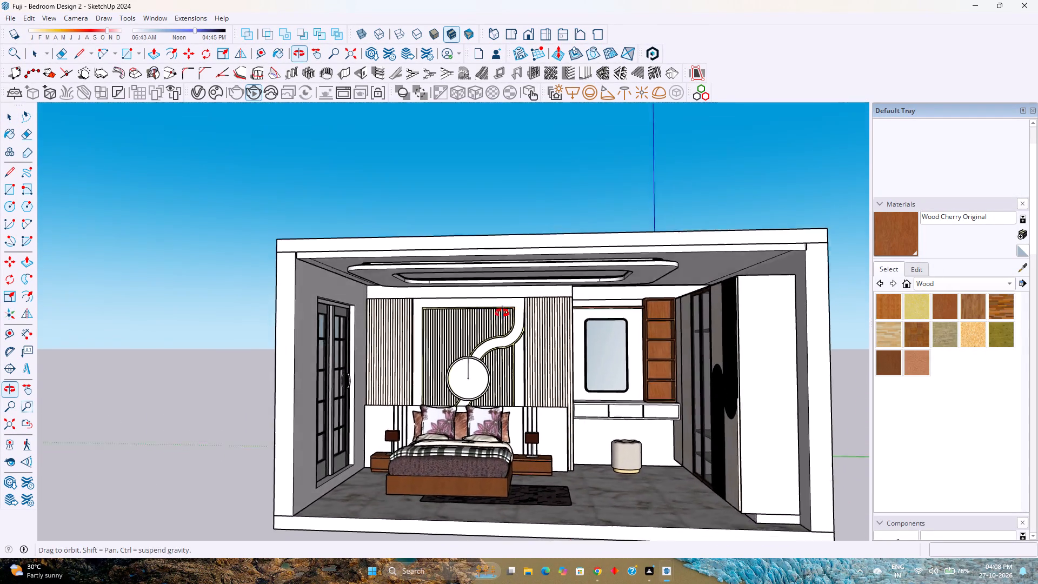
middle_click_drag(502, 313, 506, 306)
middle_click(506, 306)
Open the nested wall panelling groups behind the bed down to the central fluted panel with the curved band and circle.
scroll(506, 306, "up", 10)
middle_click_drag(468, 338, 423, 379)
middle_click(423, 379)
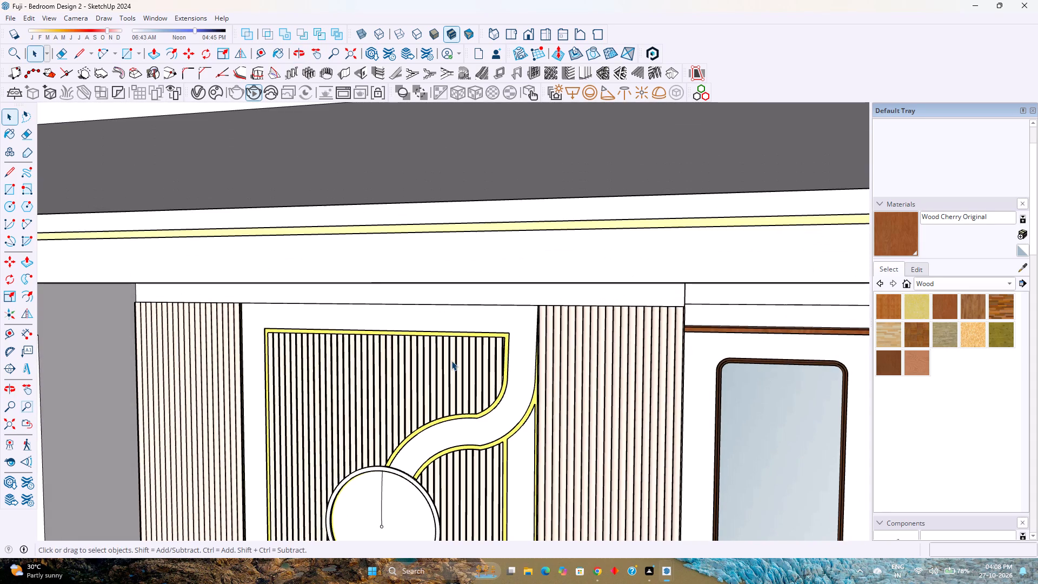
left_click(451, 361)
scroll(451, 361, "up", 3)
double_click(451, 361)
left_click(454, 350)
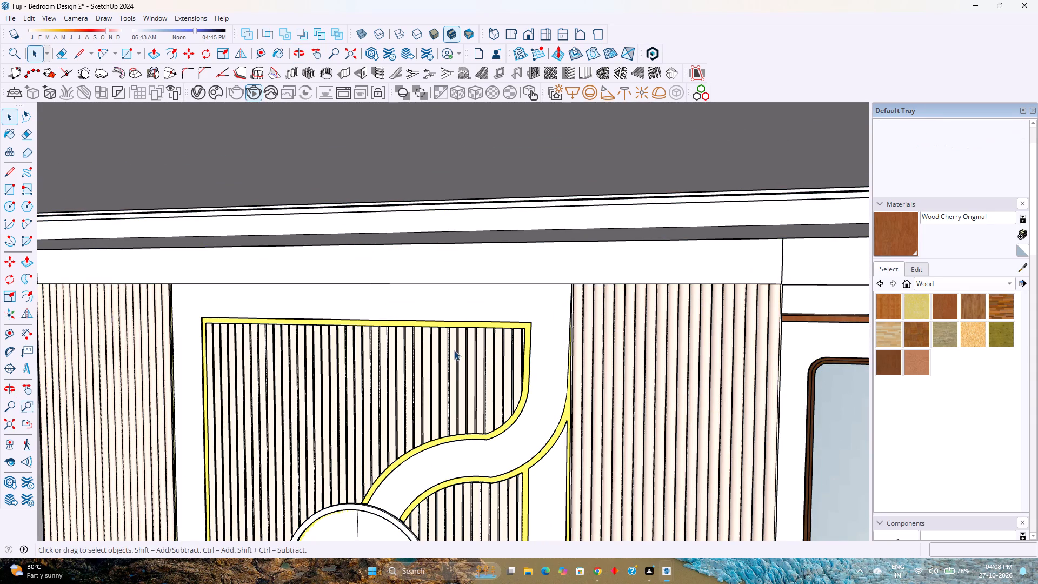
left_click(461, 338)
left_click(465, 336)
left_click(473, 333)
scroll(473, 333, "down", 2)
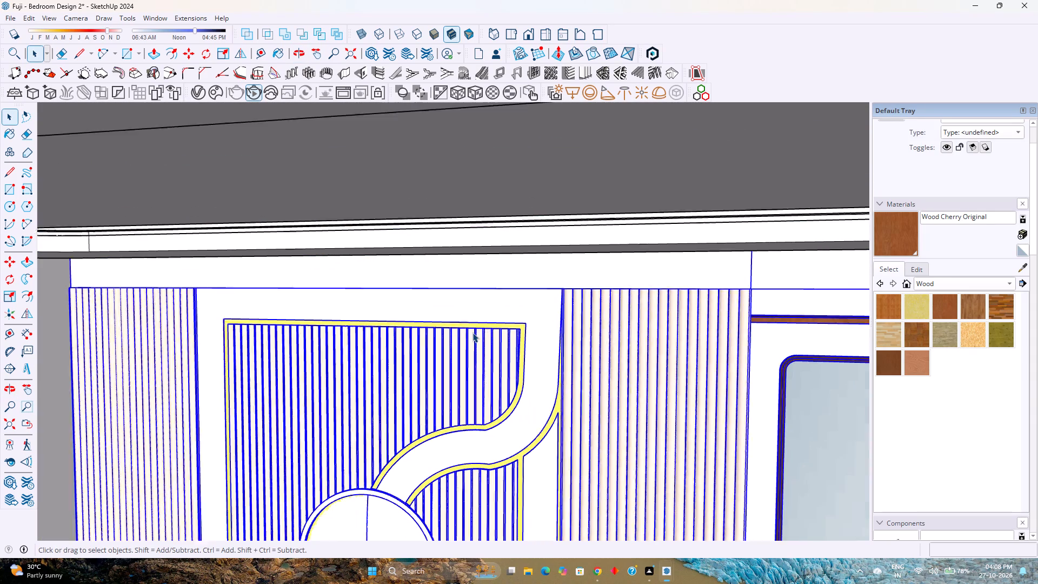
scroll(473, 333, "down", 1)
double_click(465, 351)
left_click(465, 351)
left_click(465, 351)
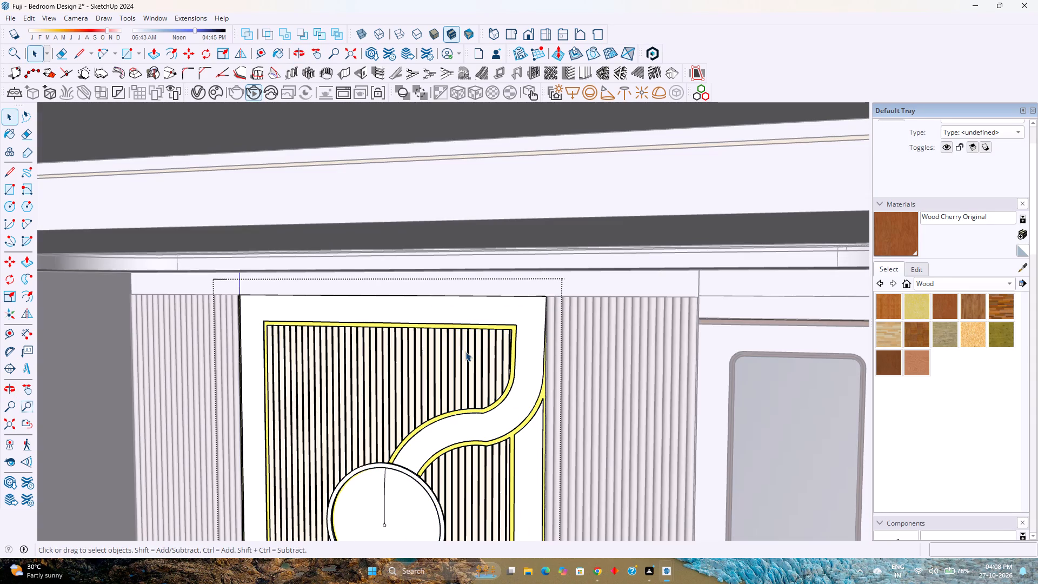
left_click(465, 351)
double_click(465, 351)
left_click(465, 351)
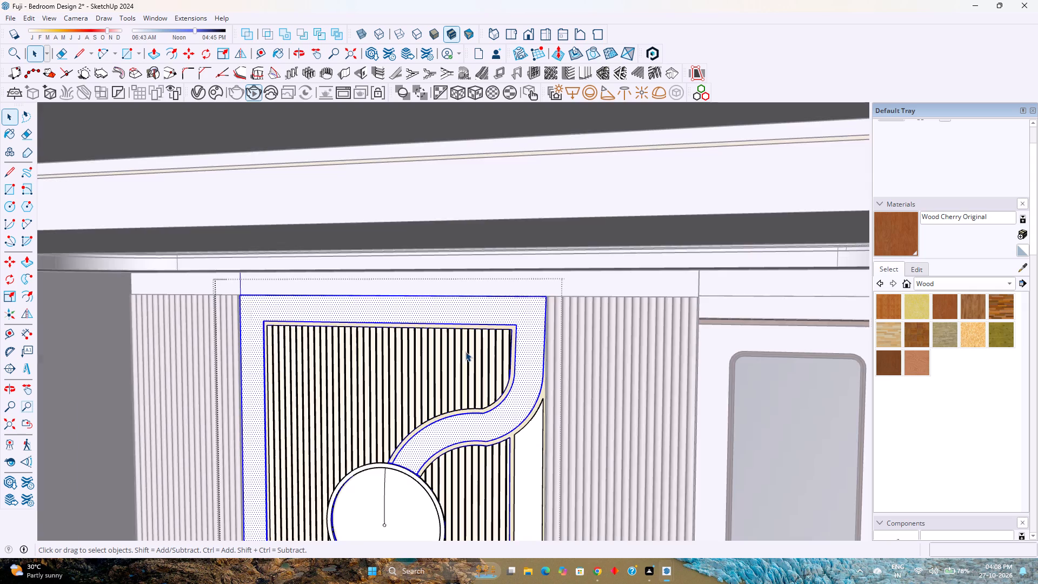
scroll(465, 351, "down", 3)
key("Escape")
left_click(465, 351)
scroll(465, 351, "up", 5)
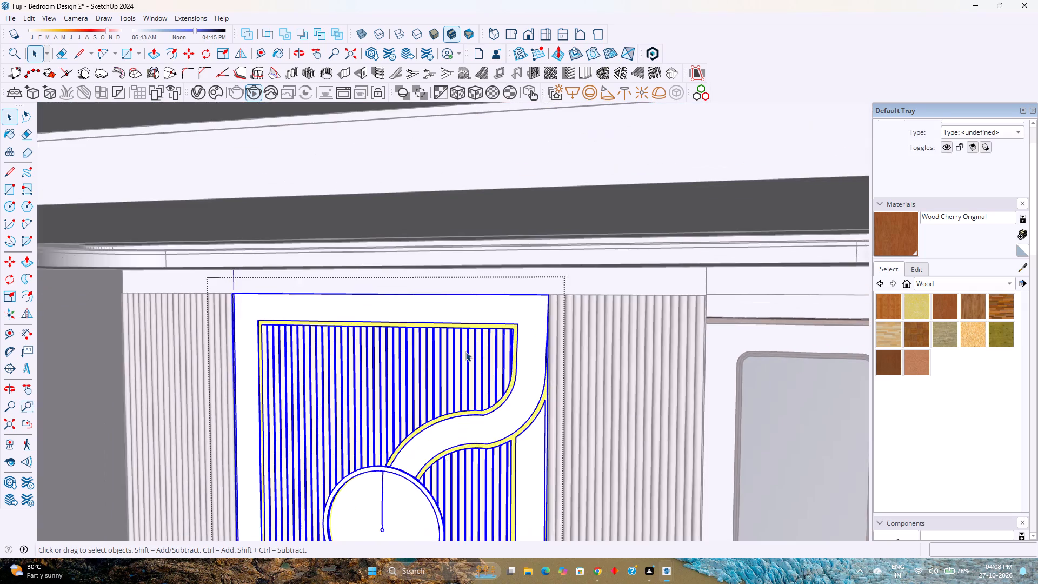
scroll(465, 351, "up", 1)
middle_click_drag(465, 351, 428, 341)
middle_click(428, 341)
double_click(501, 308)
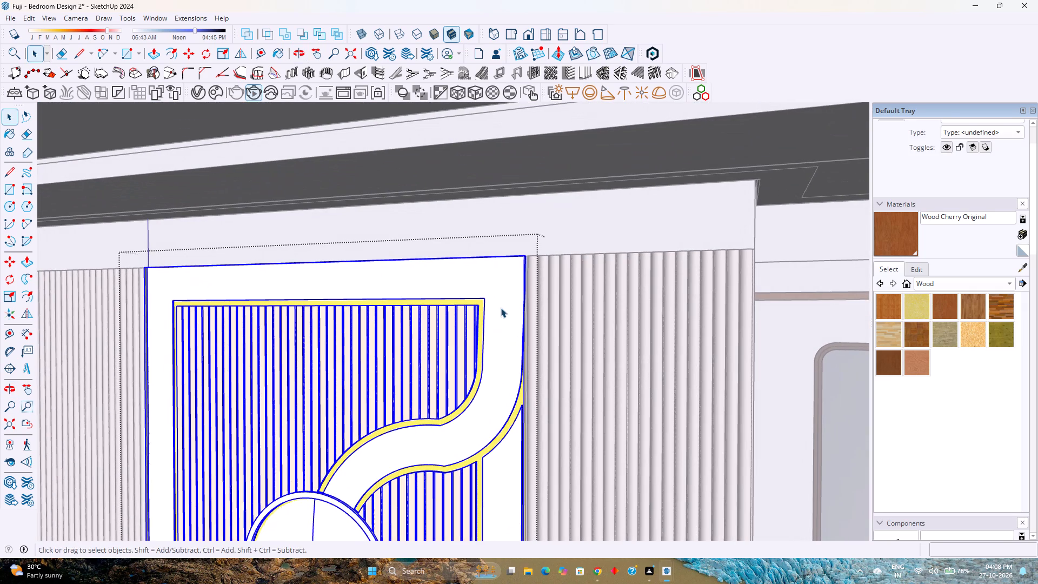
scroll(501, 324, "down", 7)
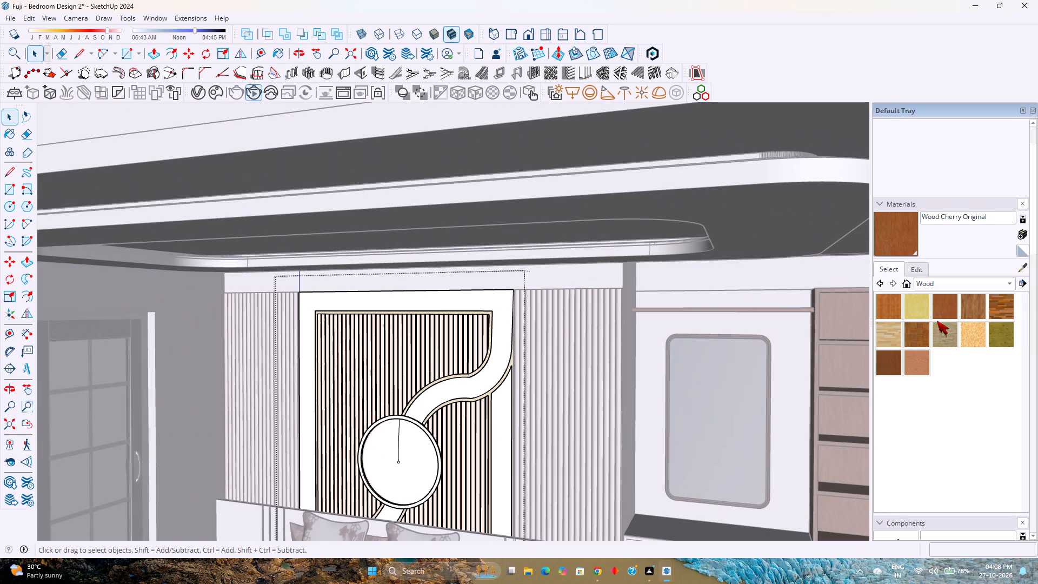
Switch the material library to the Asian Paints Chromatics collection.
left_click(927, 289)
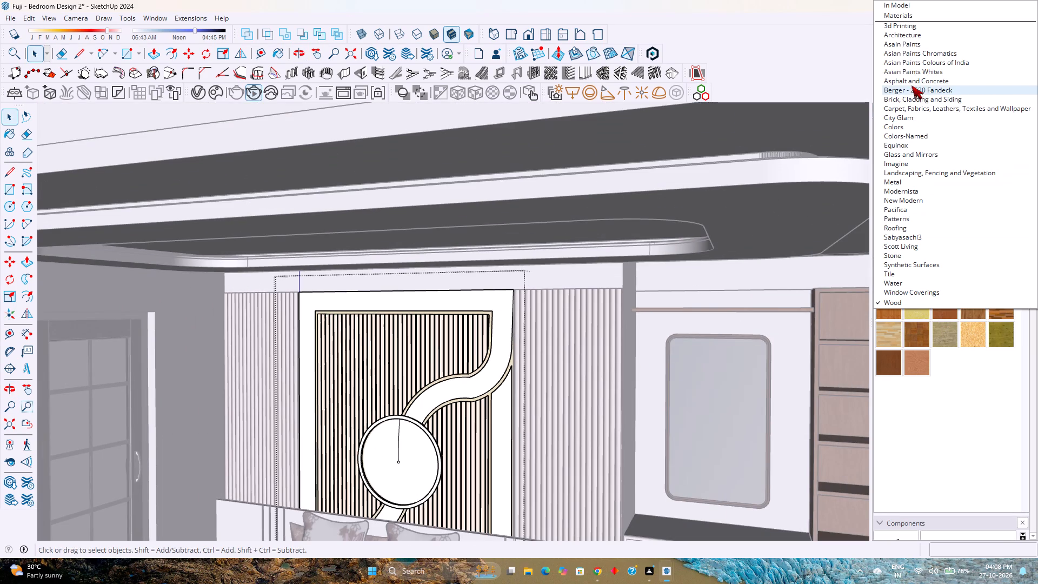
left_click(932, 56)
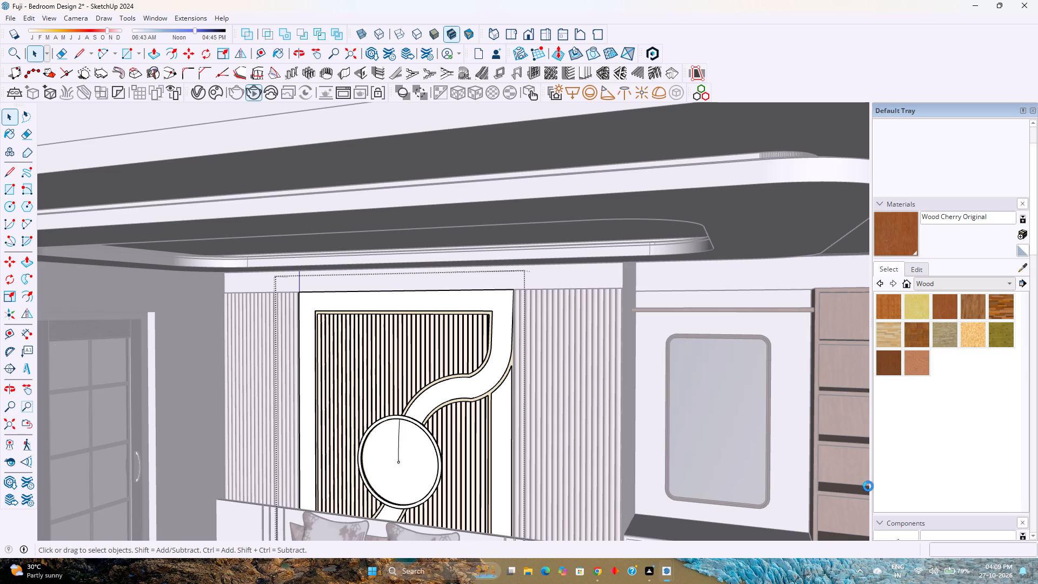
left_click(953, 462)
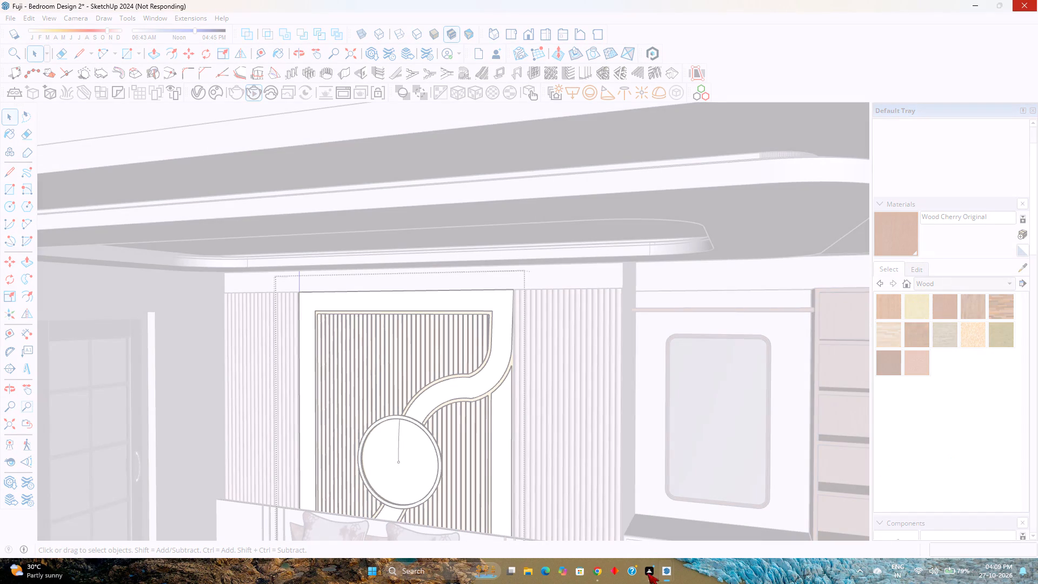
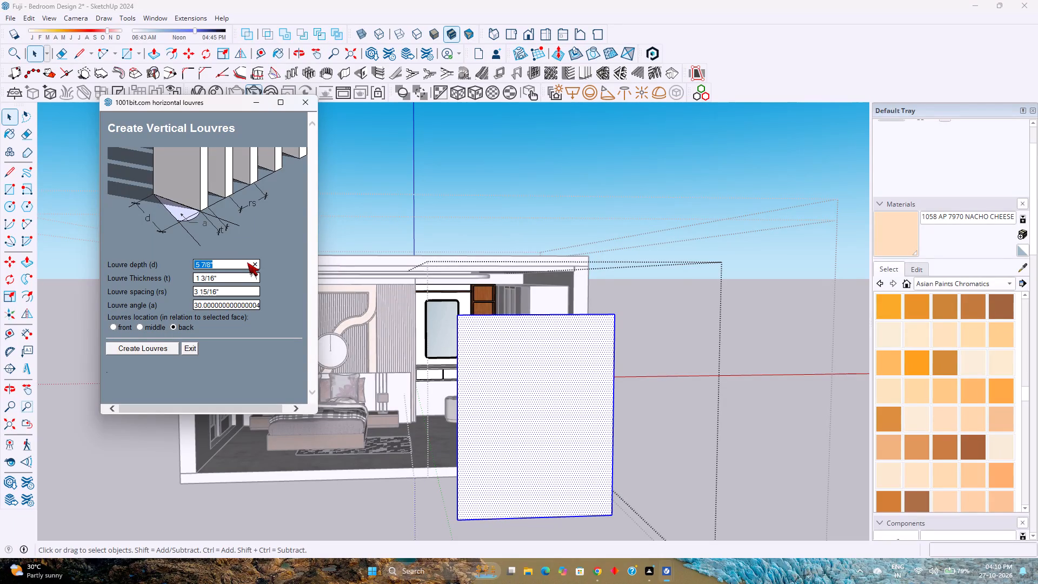
Create vertical louvres on the selected face: depth 0.25, thickness 1", spacing 1.25", angle 0, located at the front.
type("0.25")
key("Return")
left_click(242, 281)
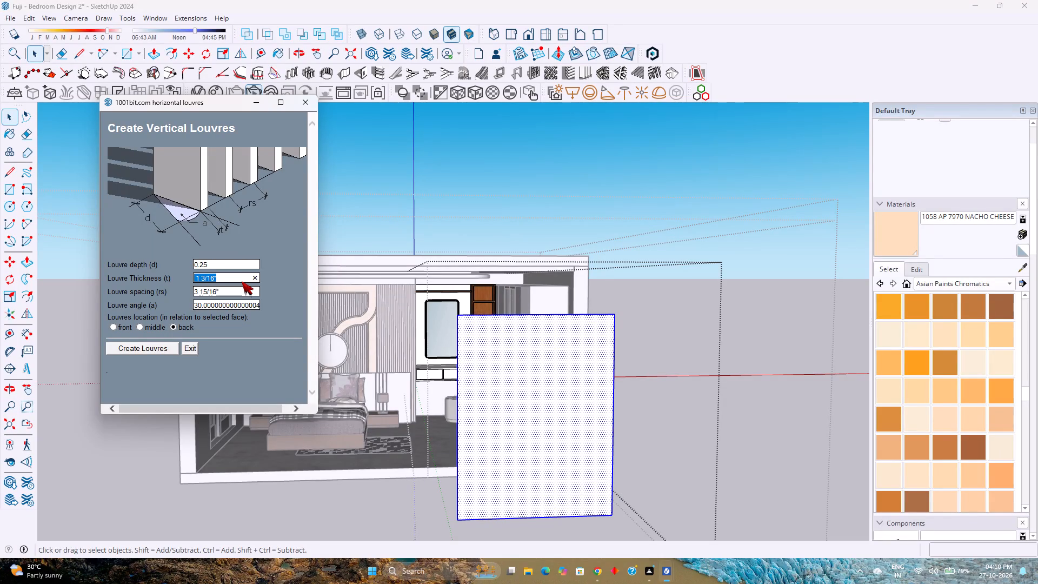
key("1")
key("shift+quotedbl")
key("Return")
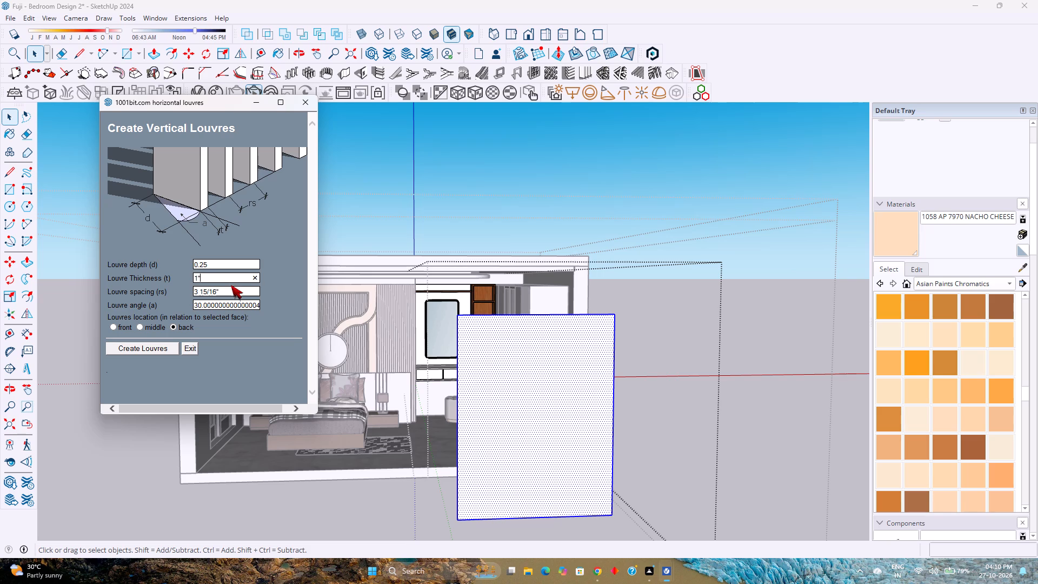
left_click(232, 291)
type("1.25\"")
key("Return")
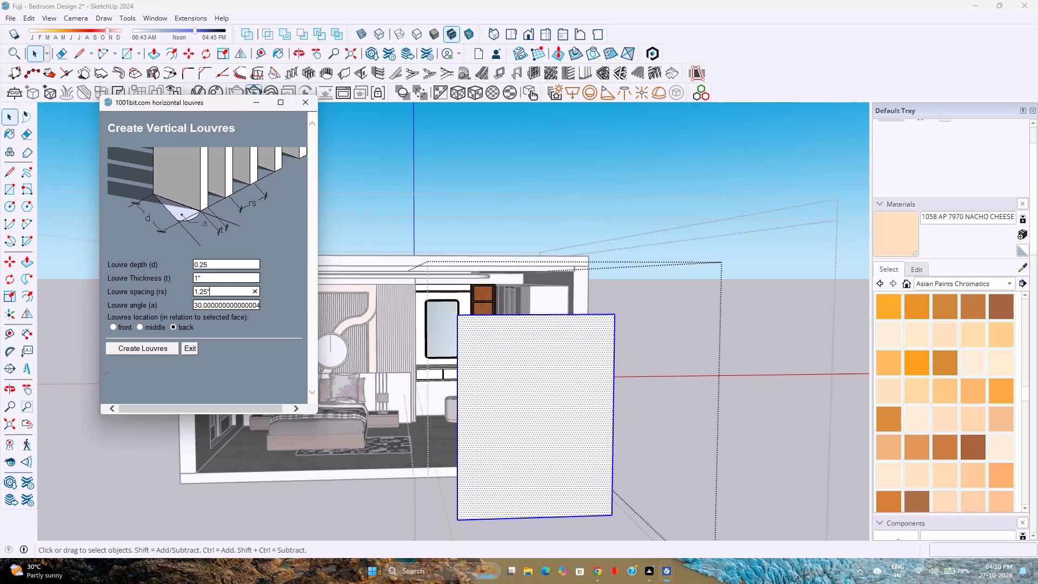
left_click(240, 301)
key("0")
key("Return")
left_click(112, 327)
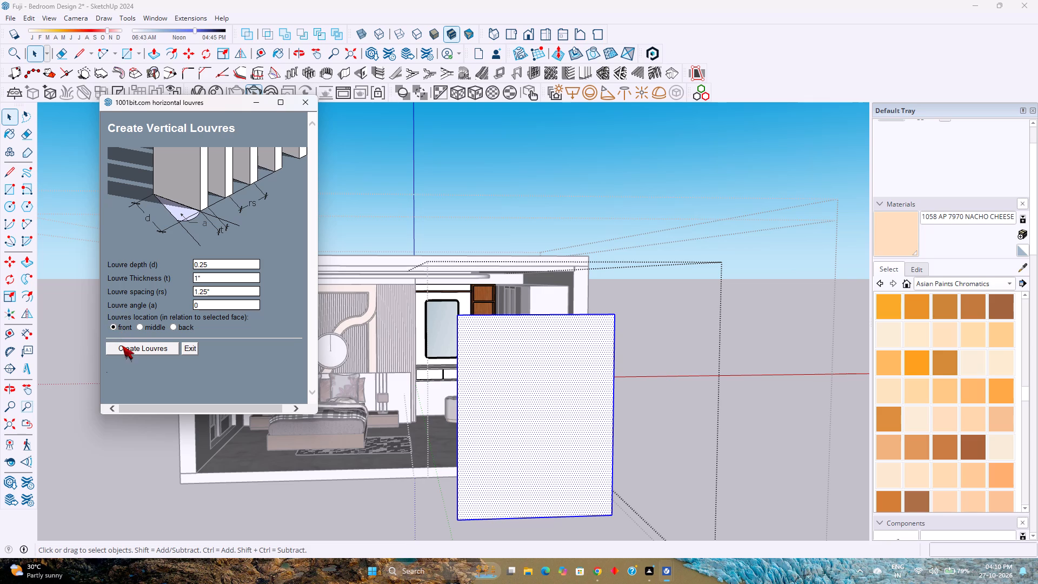
left_click(123, 346)
left_click(535, 393)
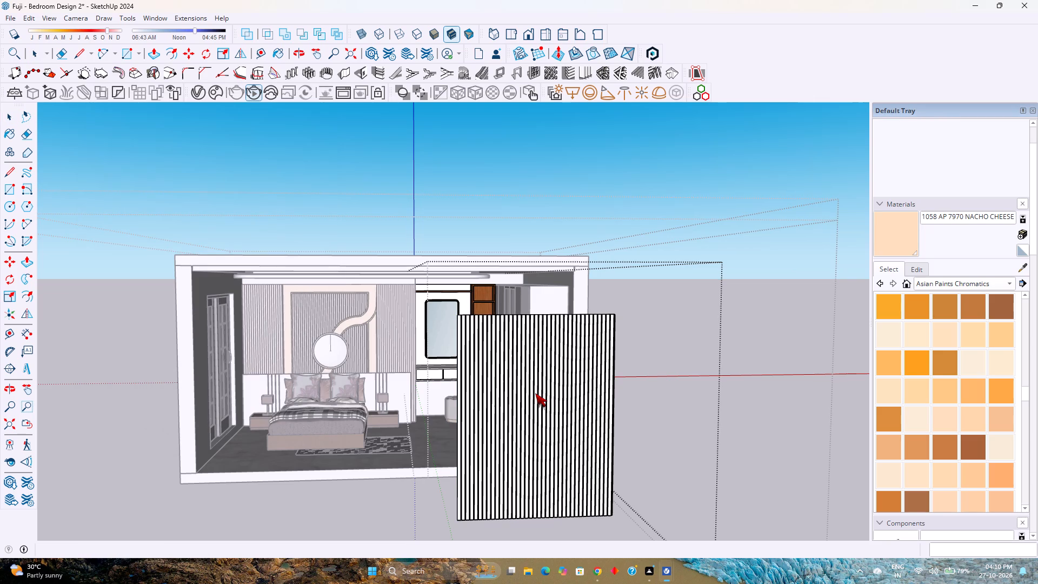
Open the new louvre group down to the narrow, incomplete last slat at its end.
scroll(603, 308, "up", 4)
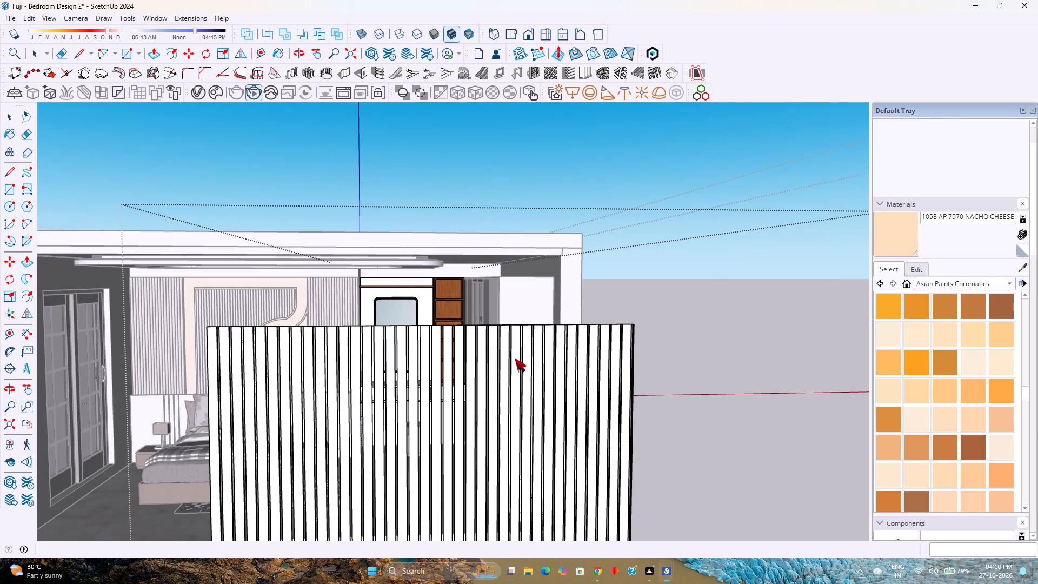
scroll(515, 358, "up", 2)
middle_click_drag(517, 359, 553, 412)
scroll(652, 308, "up", 7)
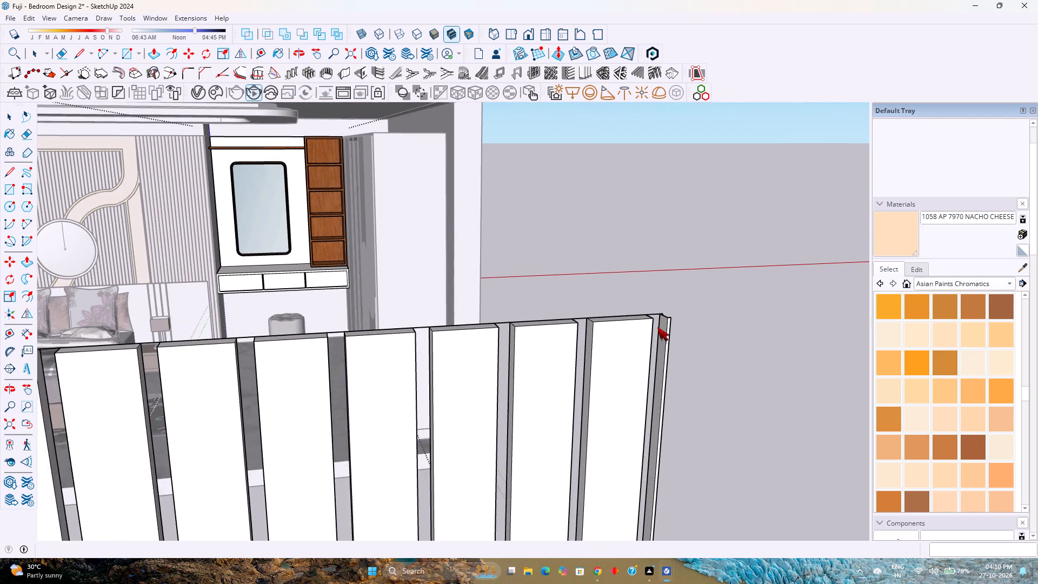
scroll(657, 327, "up", 6)
middle_click_drag(663, 329, 439, 376)
middle_click(439, 376)
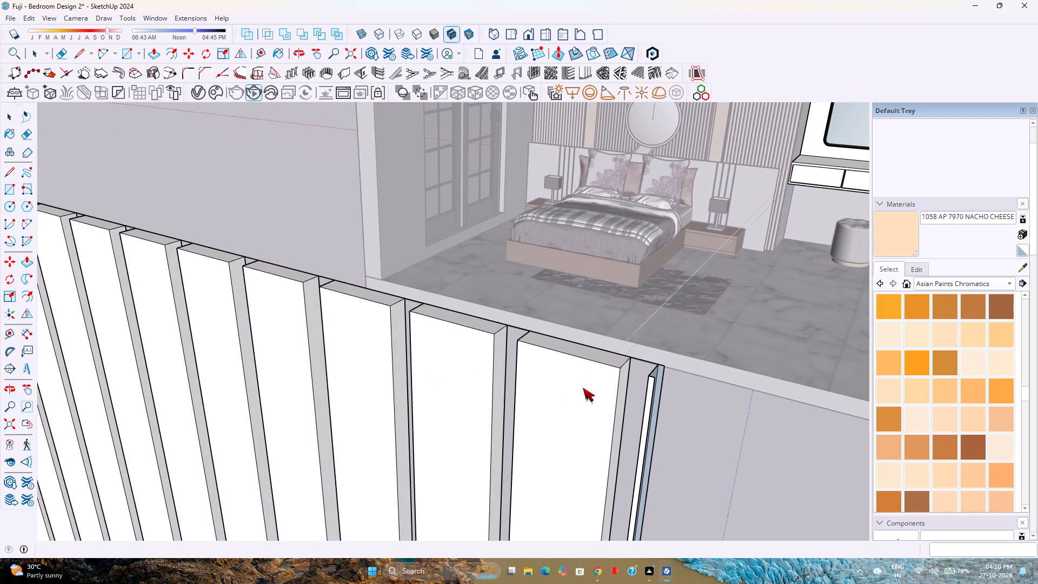
scroll(664, 393, "up", 2)
scroll(650, 391, "down", 3)
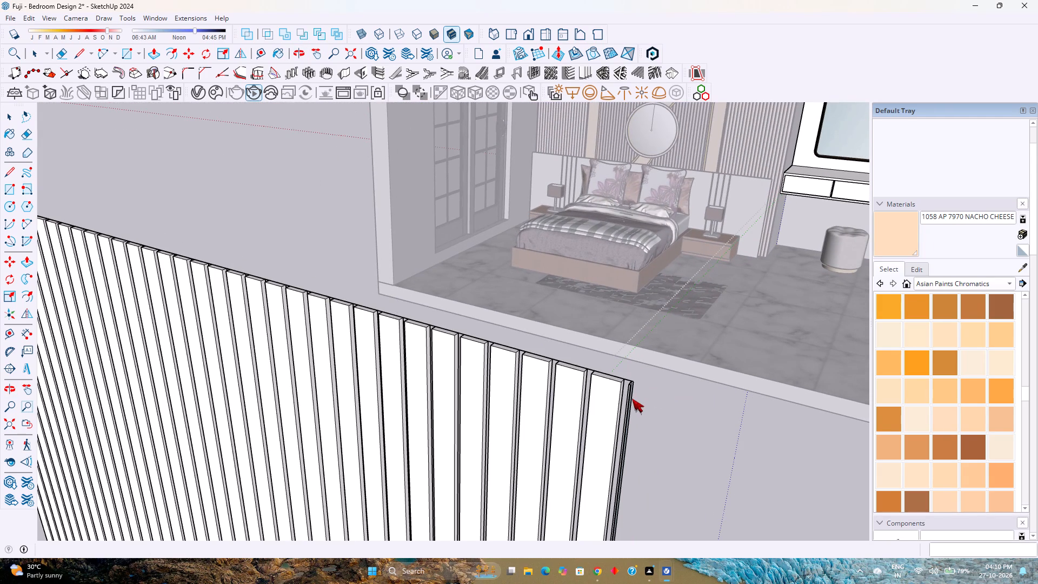
left_click(627, 400)
scroll(627, 400, "up", 3)
double_click(634, 387)
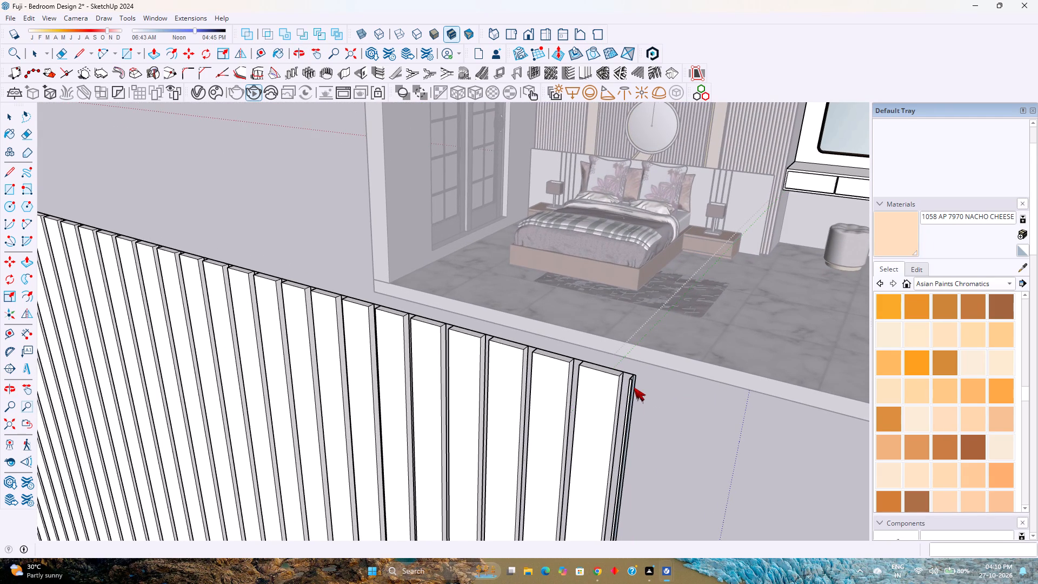
key("Escape")
left_click(674, 387)
double_click(610, 401)
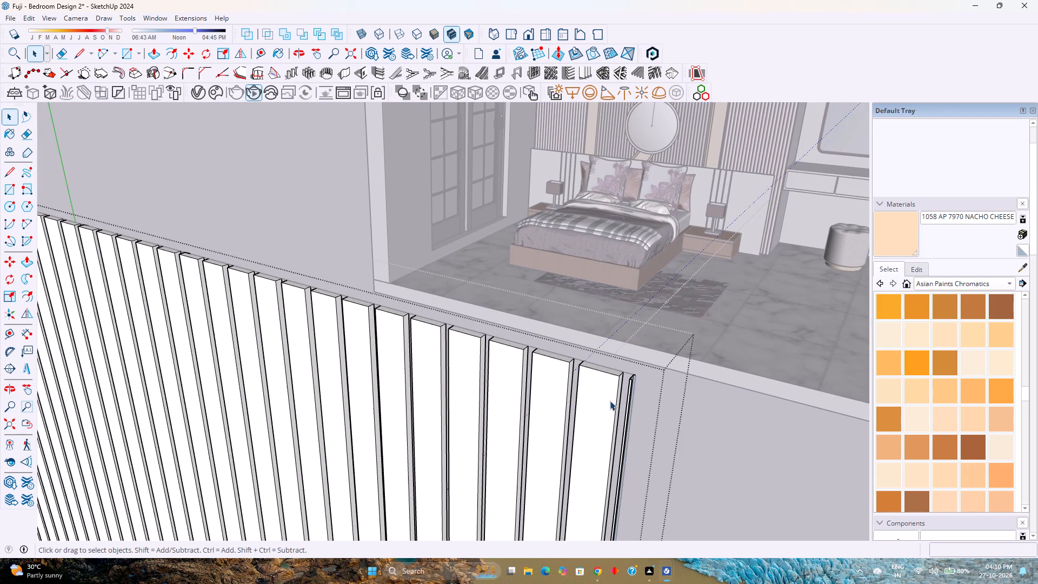
scroll(638, 392, "up", 6)
double_click(620, 369)
scroll(620, 369, "up", 2)
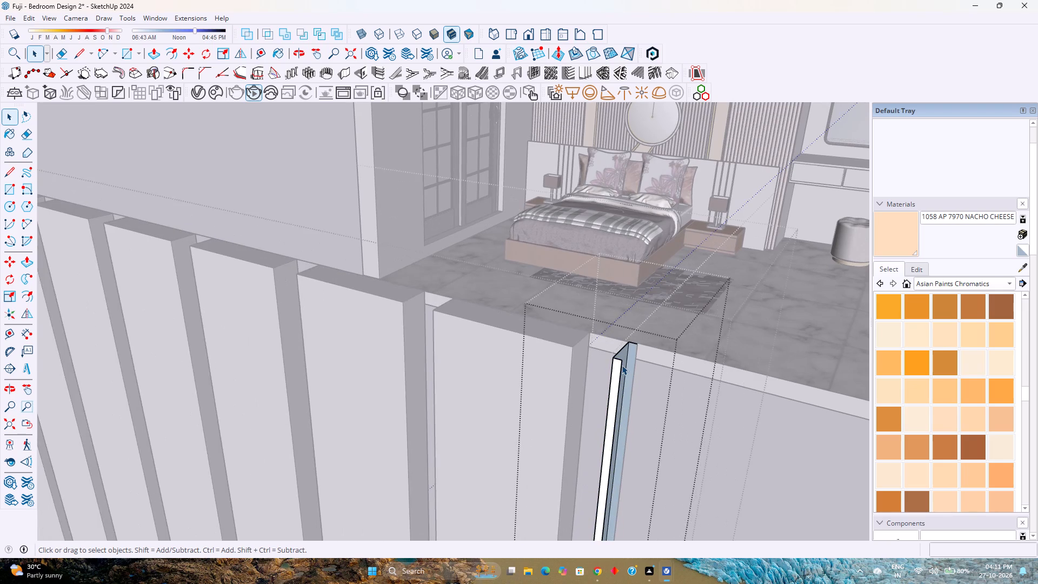
Draw the missing 1/4" edge across the top outer side of the narrow end slat.
scroll(622, 365, "up", 4)
left_click(622, 365)
key("l")
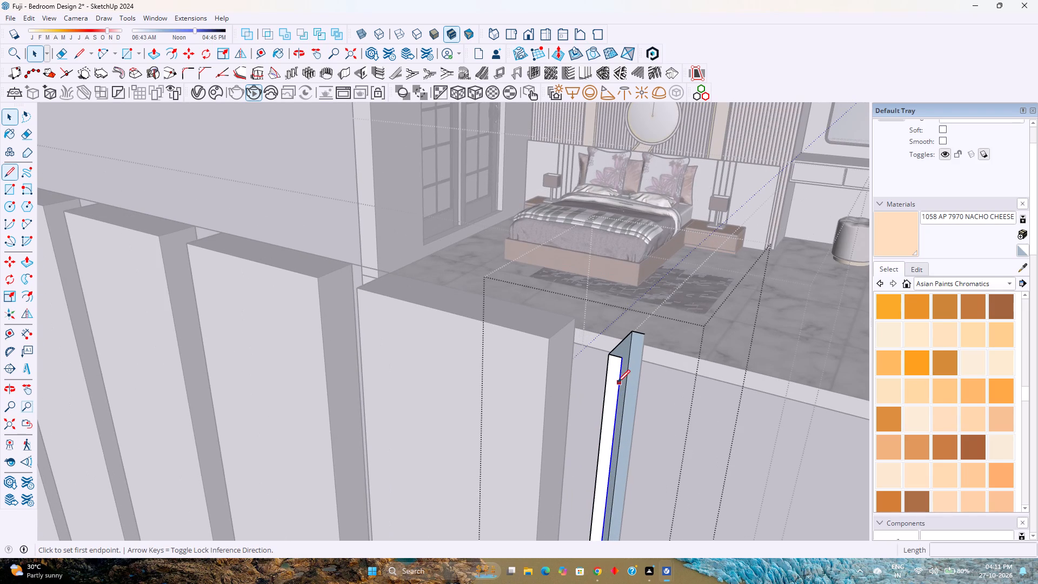
left_click(621, 361)
left_click(646, 336)
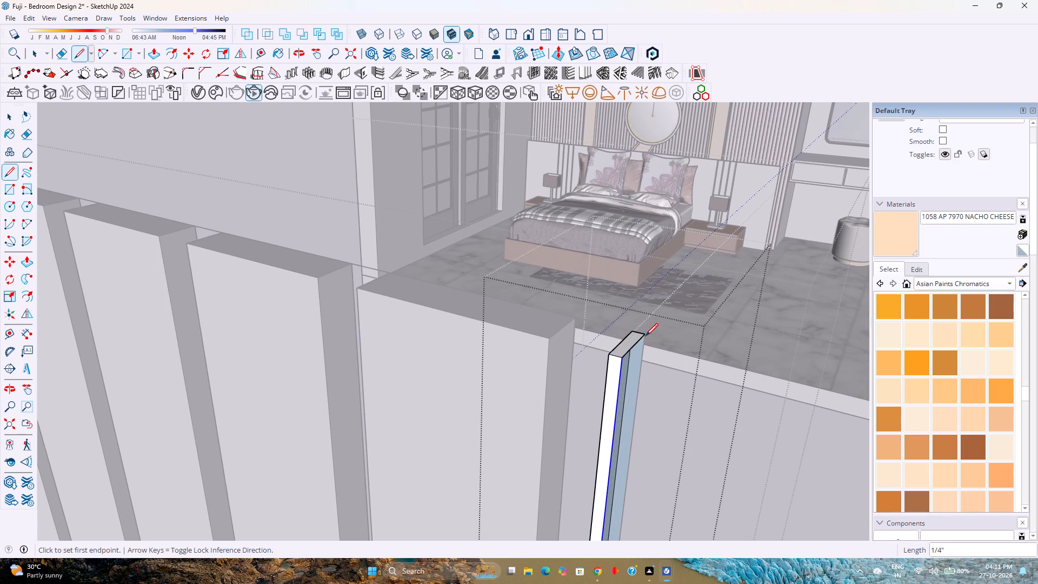
scroll(646, 336, "down", 10)
scroll(644, 383, "down", 11)
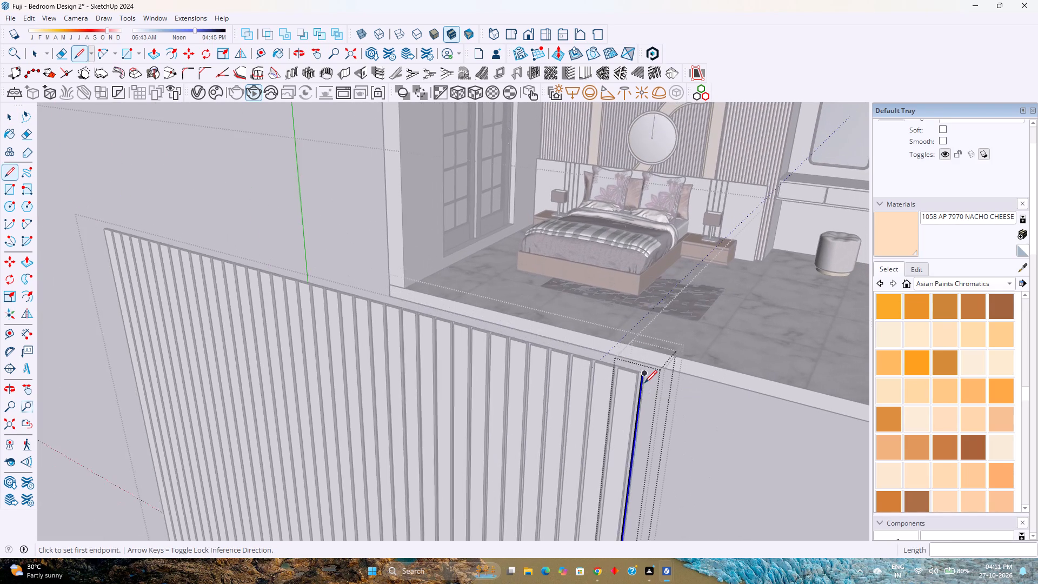
scroll(644, 383, "down", 11)
scroll(644, 383, "up", 15)
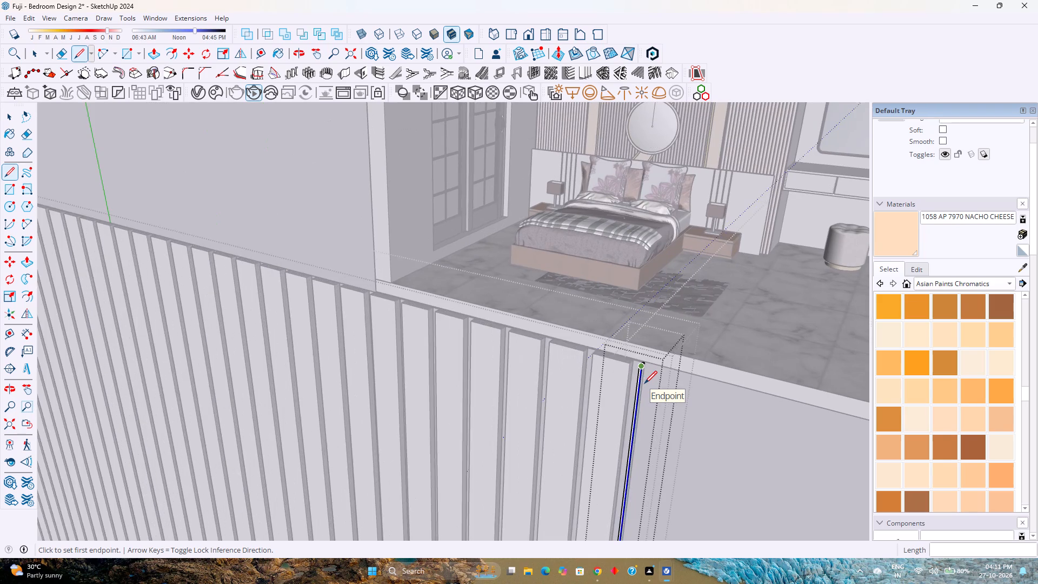
scroll(644, 383, "up", 13)
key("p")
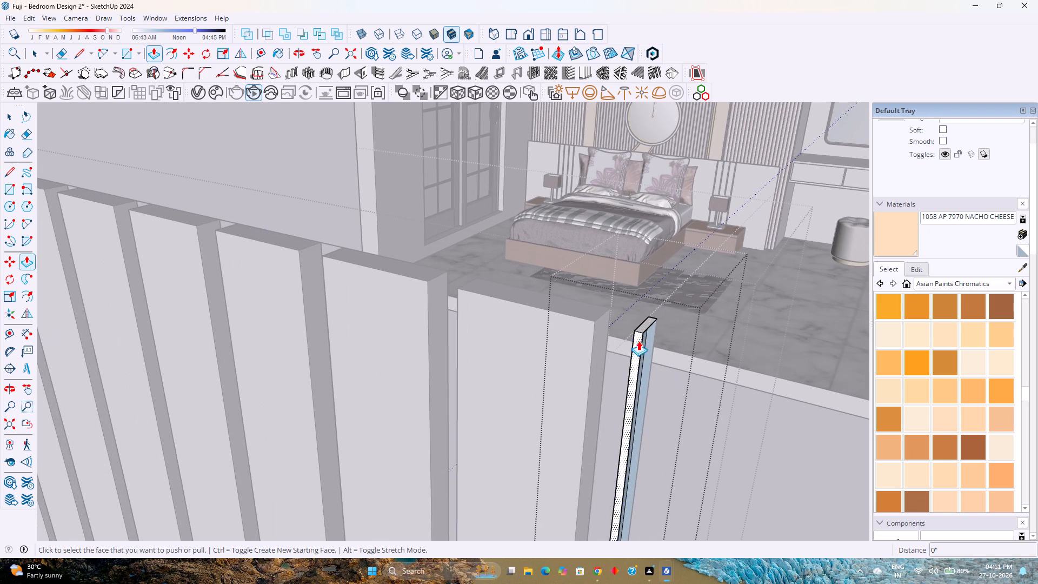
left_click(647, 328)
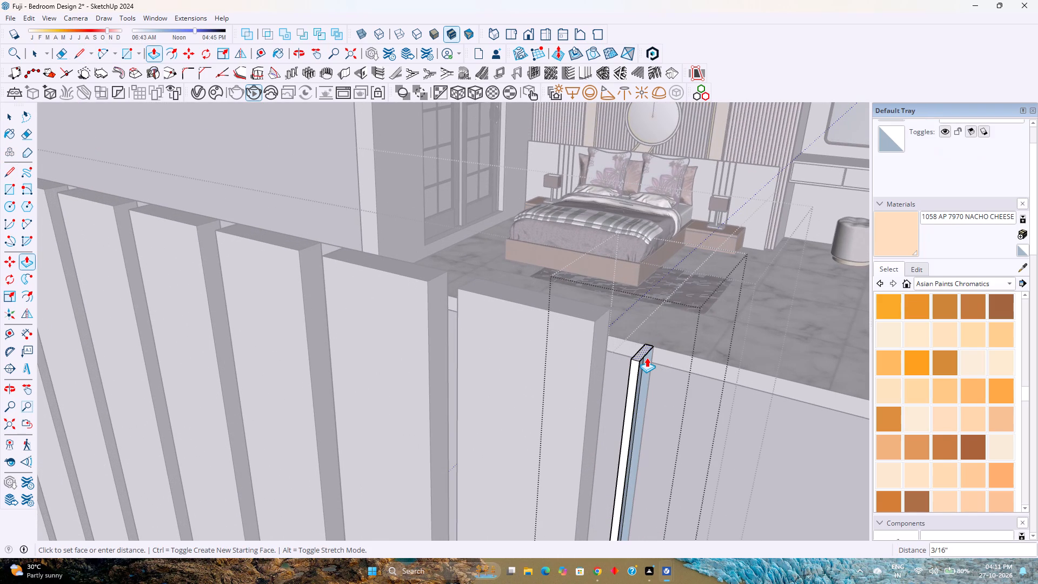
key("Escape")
Draw the missing 1/4" bottom edge of the narrow end slat to close its outer side face, and leave the louvre groups.
key("l")
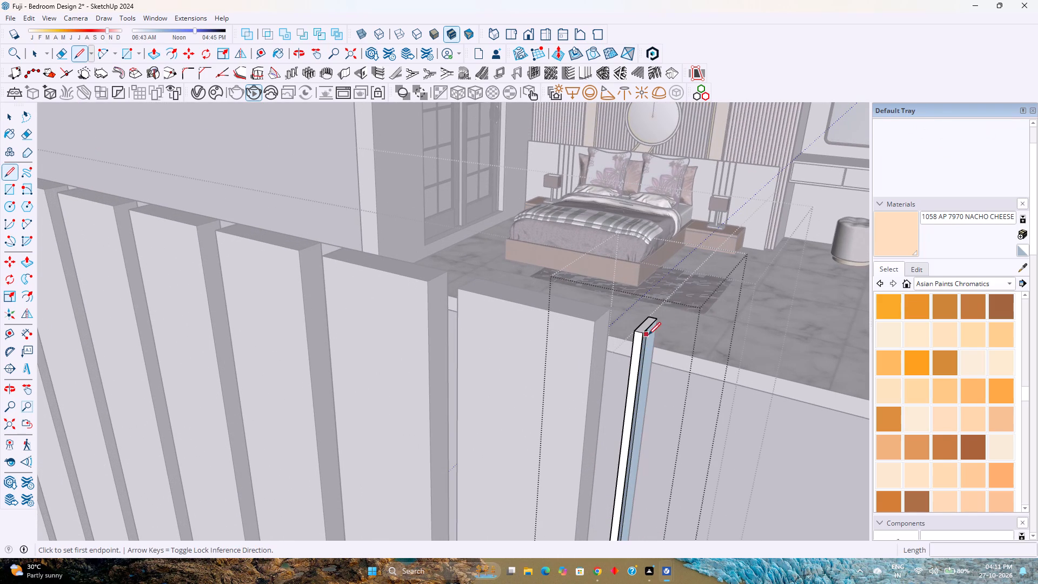
left_click(659, 319)
scroll(660, 356, "down", 2)
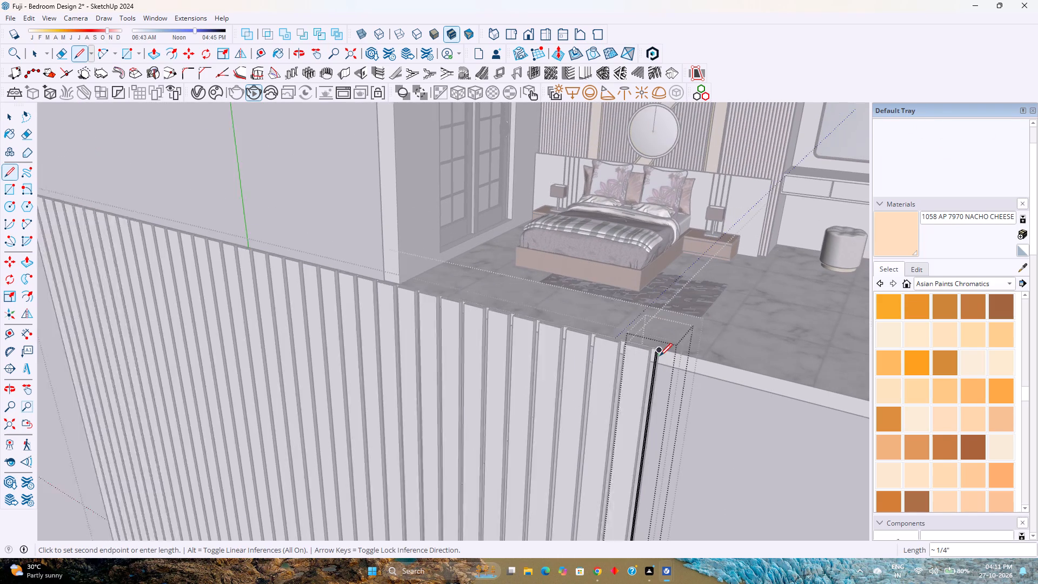
scroll(660, 356, "down", 2)
scroll(660, 356, "down", 20)
scroll(660, 356, "down", 2)
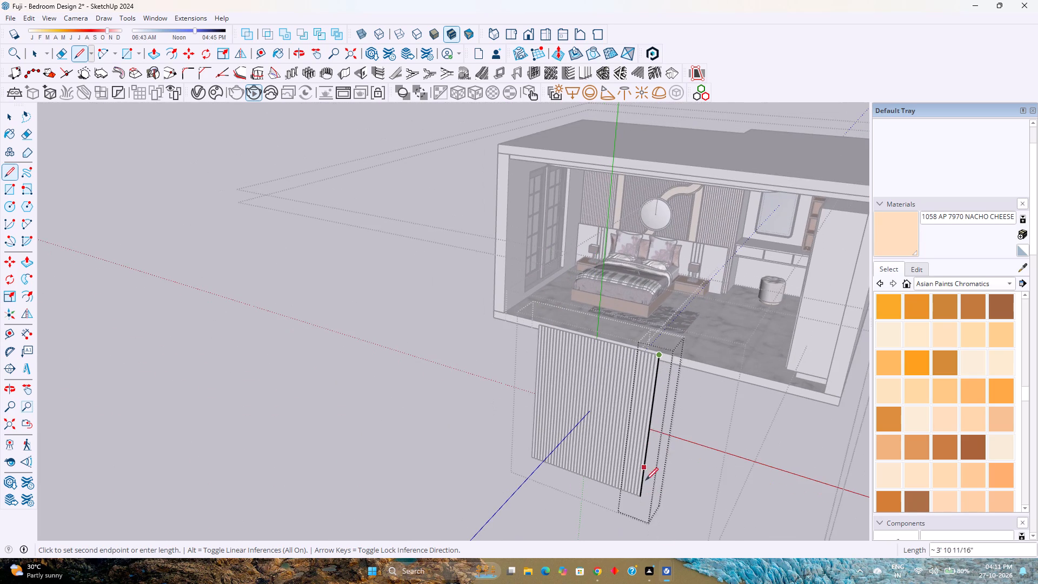
scroll(646, 501, "up", 20)
scroll(646, 501, "up", 2)
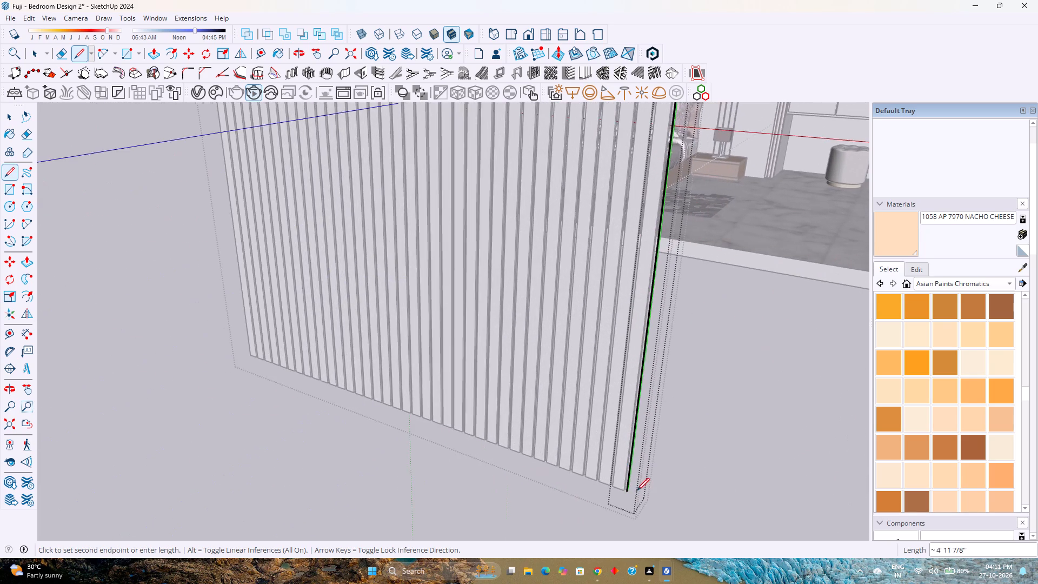
scroll(637, 490, "up", 20)
scroll(637, 490, "up", 5)
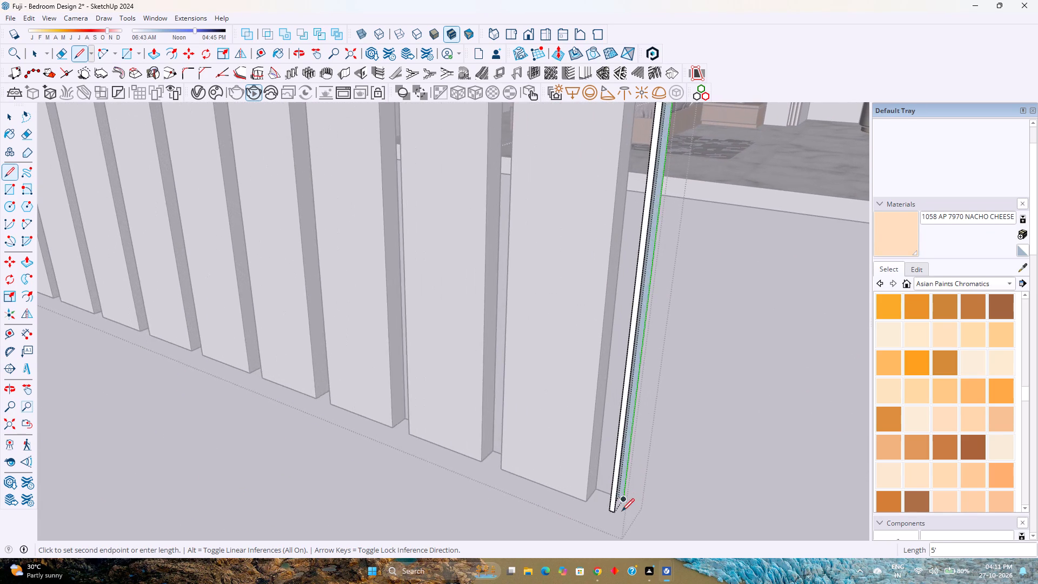
scroll(622, 511, "up", 17)
key("Escape")
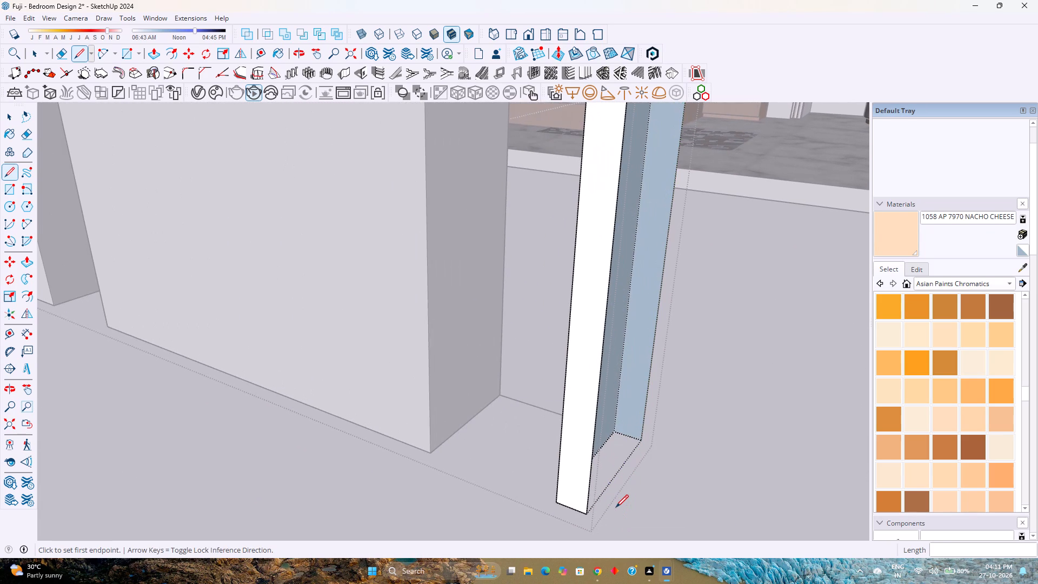
left_click(582, 514)
left_click(640, 441)
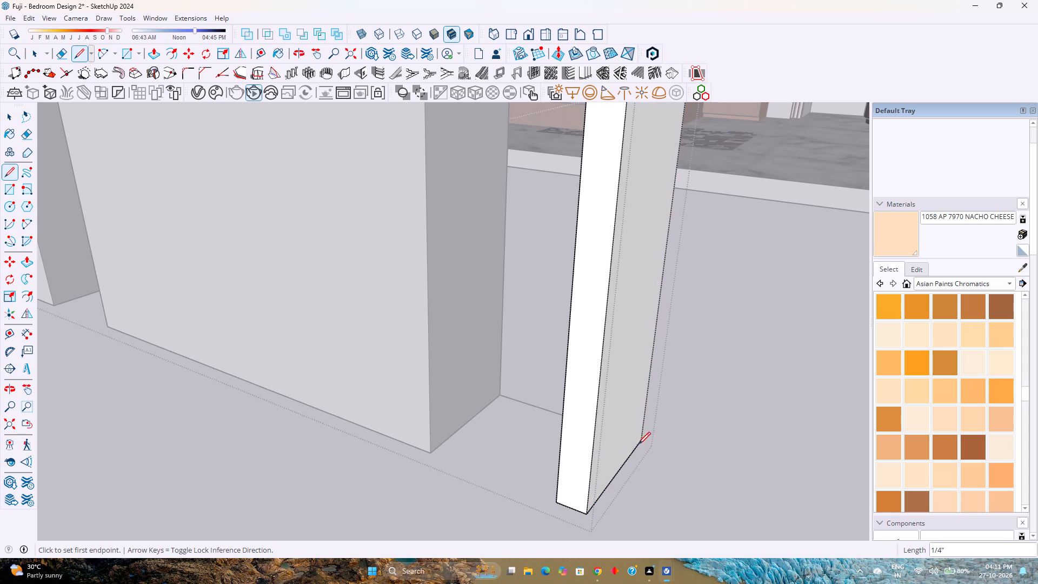
key("space")
scroll(590, 459, "down", 5)
key("Escape")
scroll(590, 459, "down", 10)
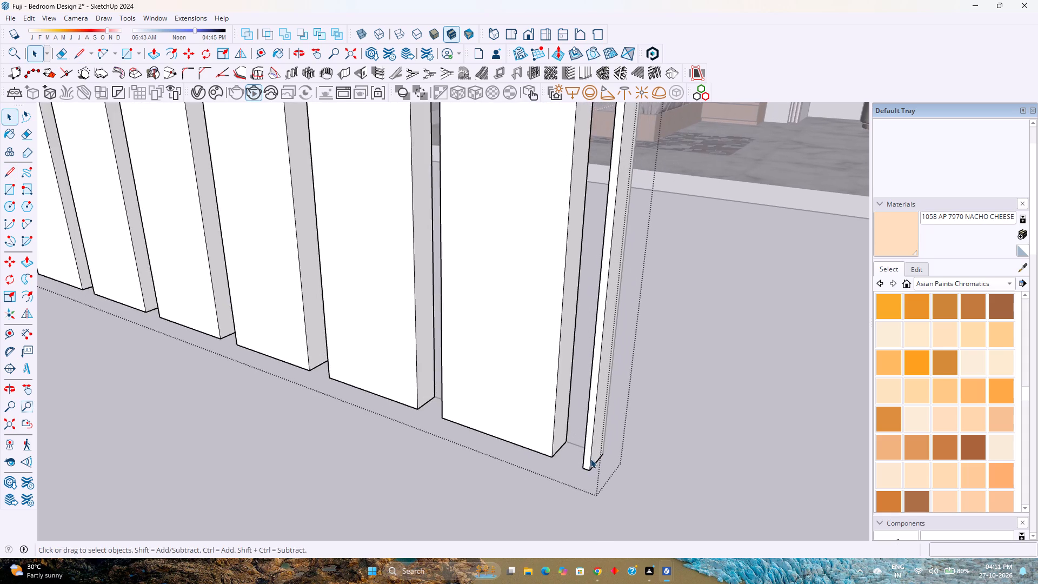
scroll(590, 459, "down", 20)
scroll(590, 459, "down", 13)
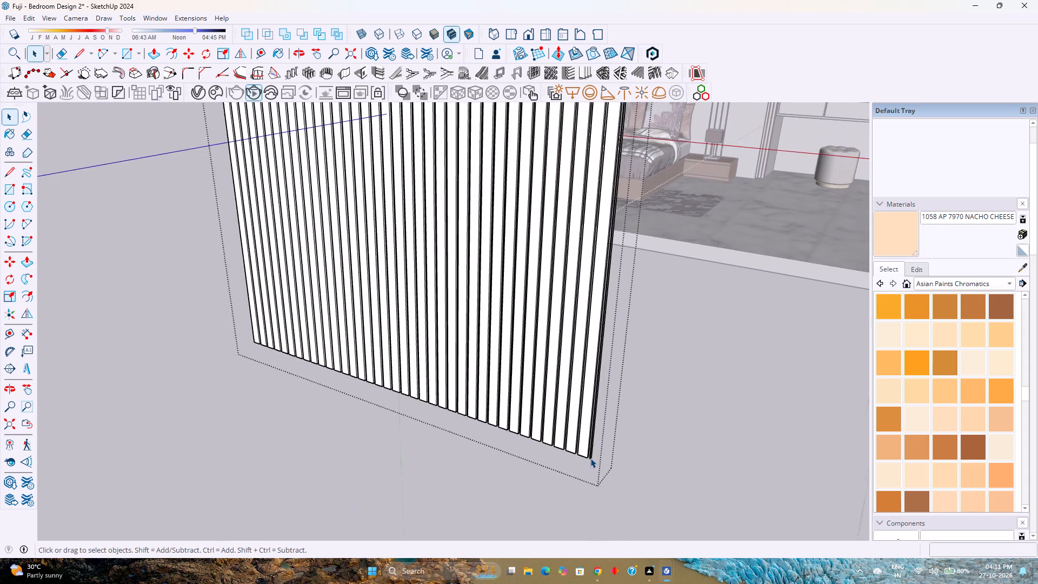
scroll(590, 458, "down", 13)
left_click(564, 495)
Move the louvre group by its bottom end corner to the dresser top's back corner beside the shelf unit, about 30' 8 13/16" away.
left_click(585, 388)
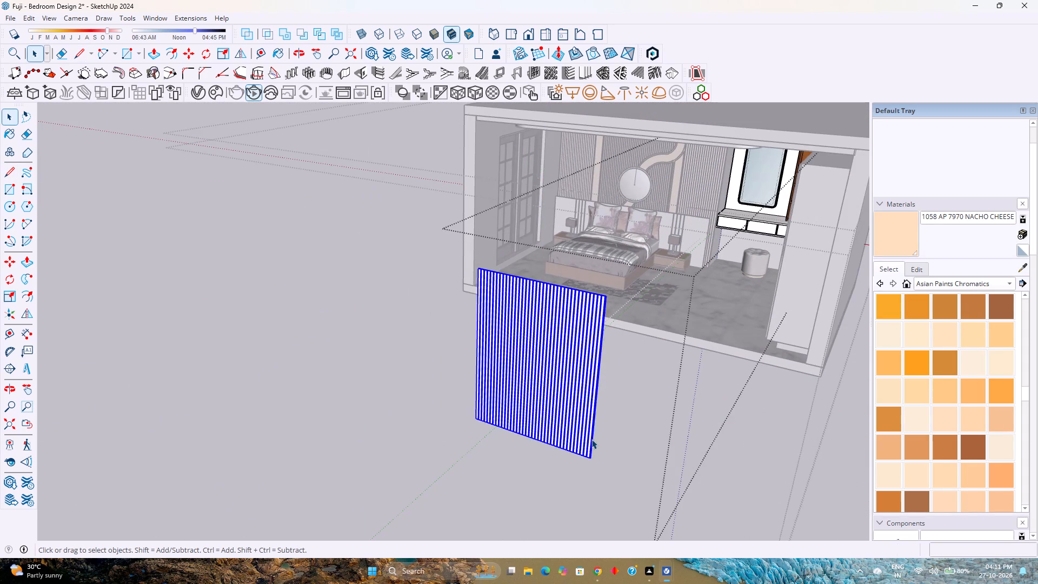
scroll(591, 439, "up", 13)
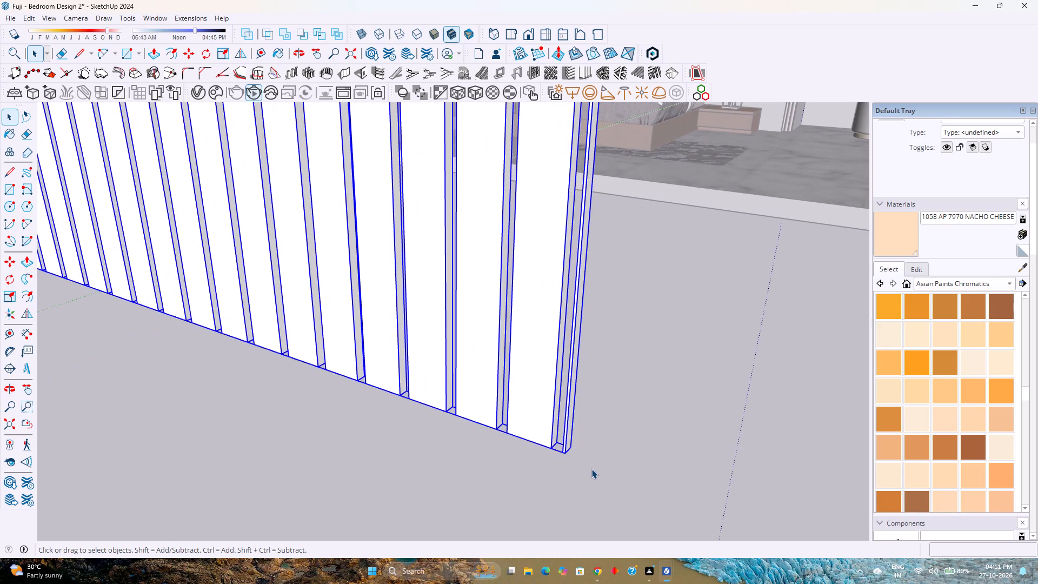
key("m")
left_click(576, 446)
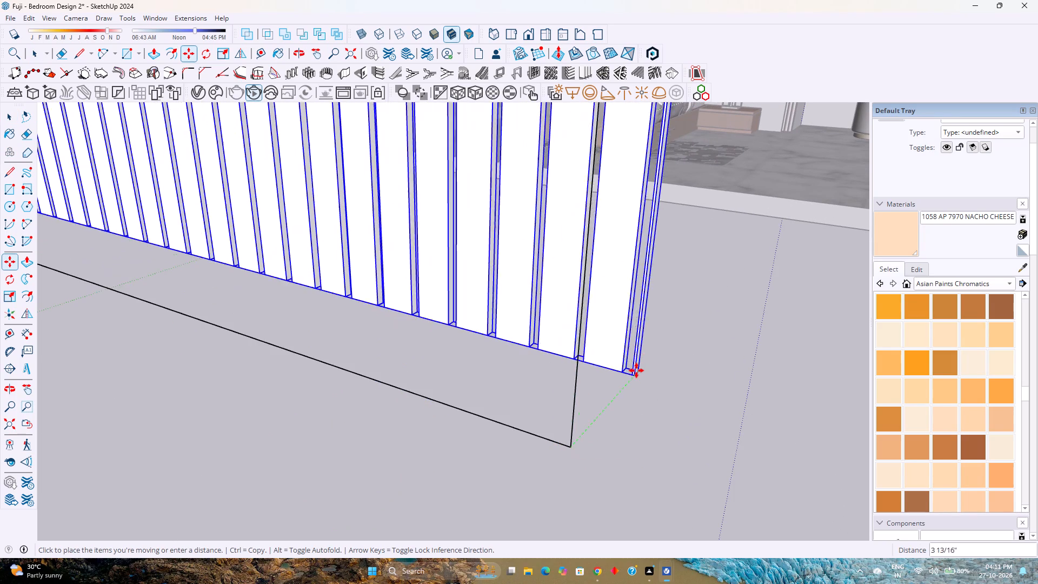
scroll(636, 370, "down", 20)
scroll(636, 370, "down", 9)
middle_click_drag(640, 366, 550, 559, "shift")
middle_click(549, 559, "shift")
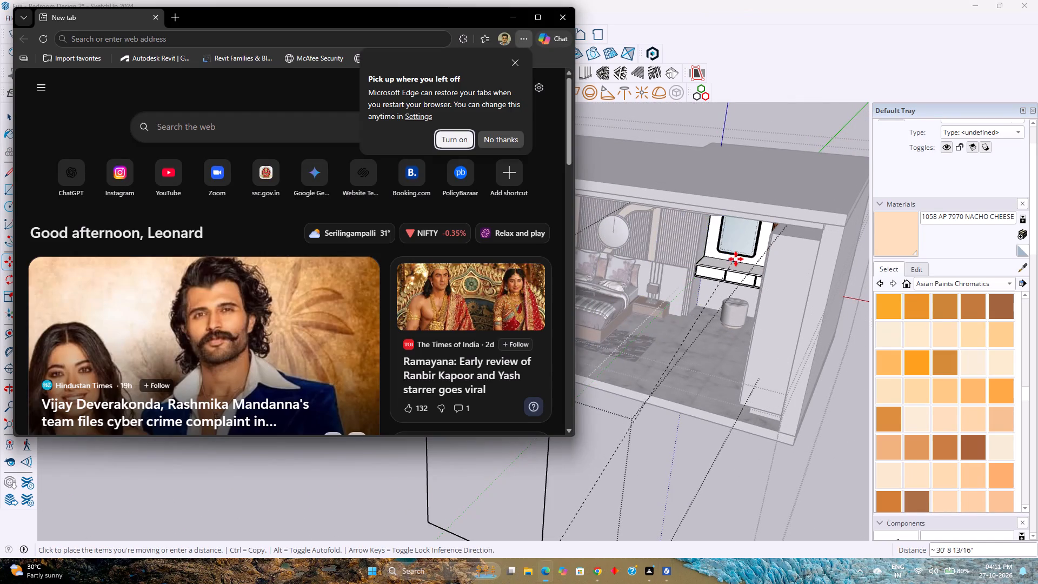
left_click(569, 15)
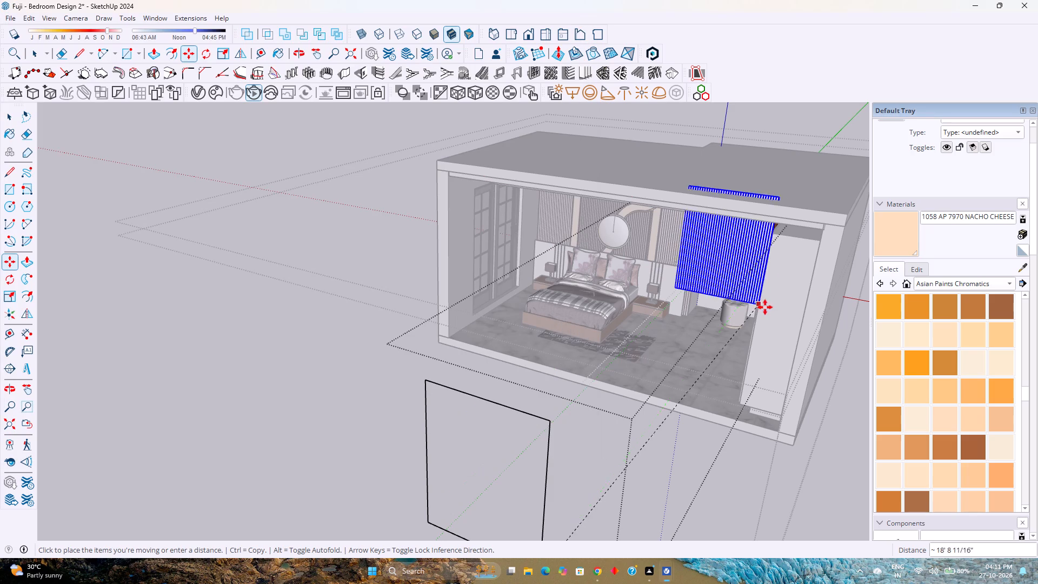
scroll(736, 253, "up", 16)
middle_click_drag(778, 277, 807, 309)
scroll(816, 283, "up", 5)
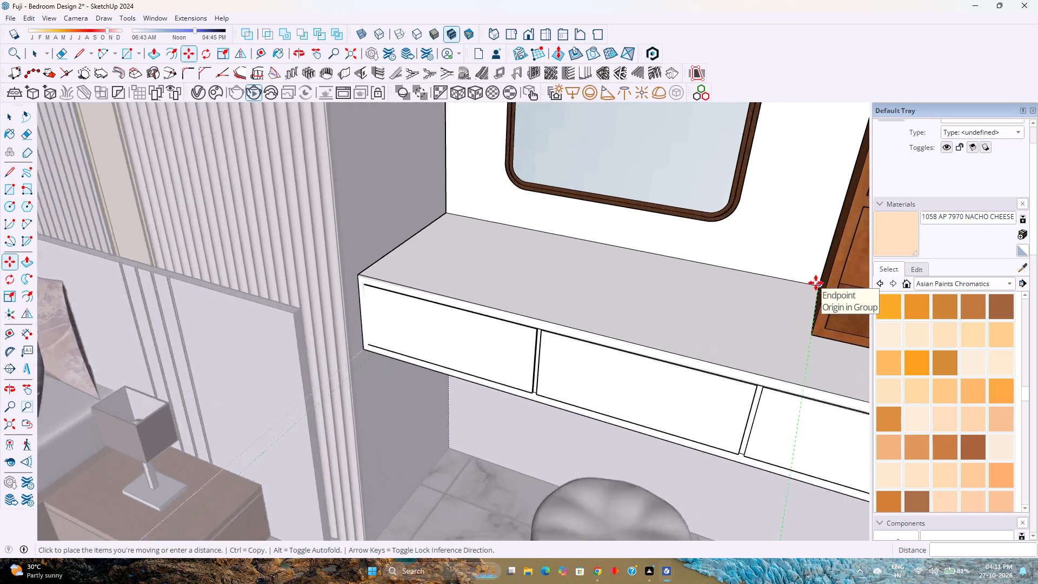
scroll(816, 283, "up", 10)
left_click(824, 291)
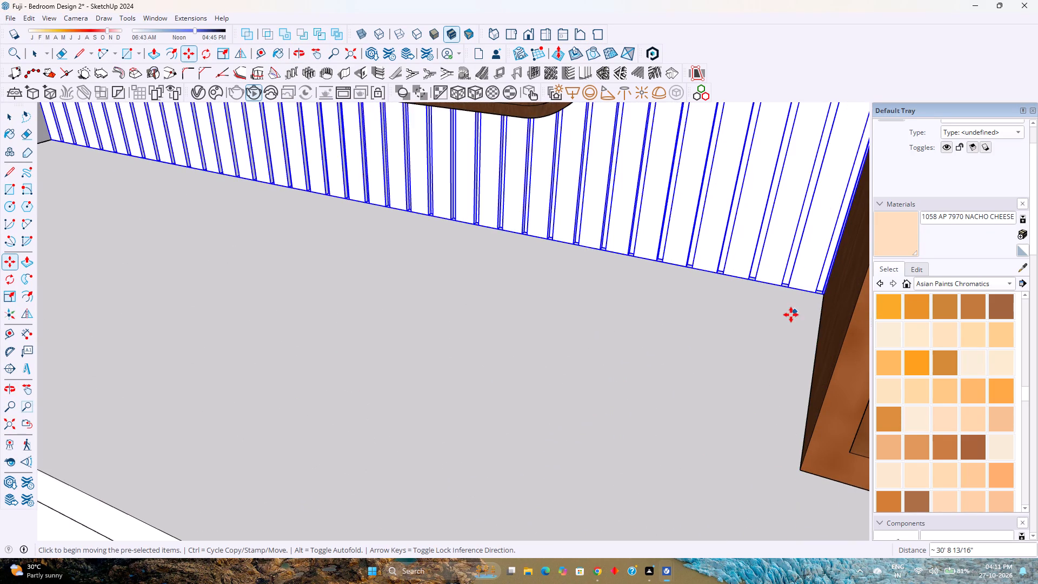
scroll(784, 319, "down", 8)
key("space")
key("Escape")
scroll(784, 319, "down", 8)
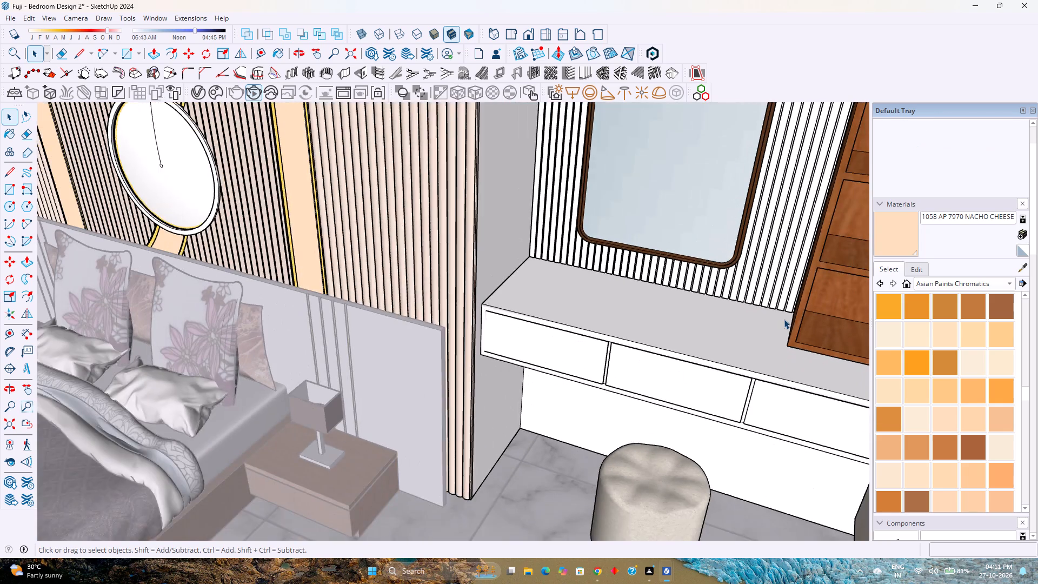
Examine the louvred panel's fit around the dressing mirror from the front of the room.
scroll(784, 319, "down", 2)
middle_click_drag(770, 324, 698, 391, "shift")
scroll(695, 393, "down", 1, "shift")
middle_click_drag(656, 400, 696, 367)
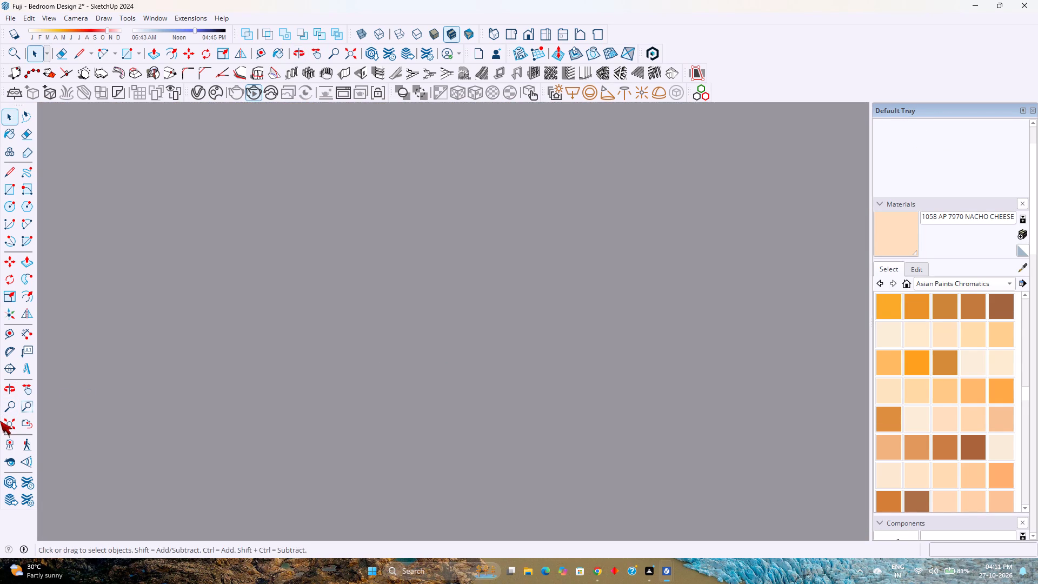
left_click(0, 421)
left_click(7, 421)
middle_click_drag(360, 326, 434, 276)
middle_click(439, 274)
middle_click_drag(525, 217, 537, 317, "shift")
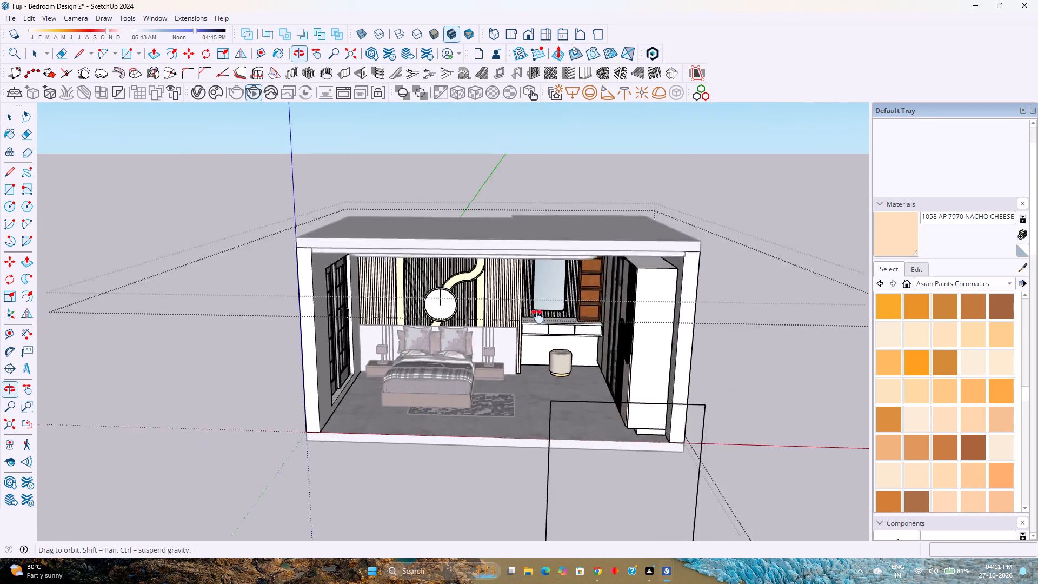
middle_click_drag(537, 317, 535, 370, "shift")
scroll(563, 409, "up", 9)
middle_click_drag(555, 389, 557, 350)
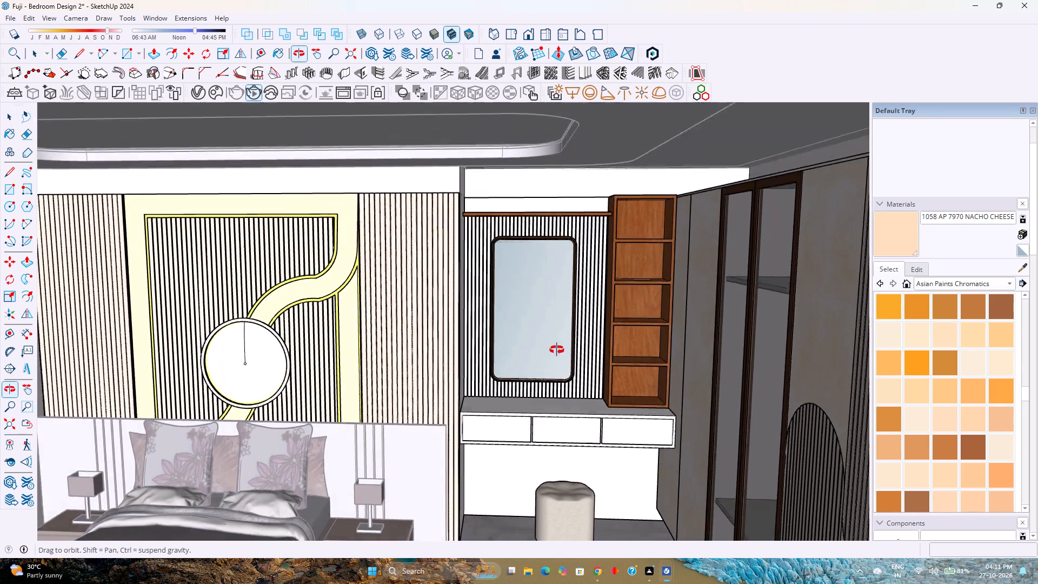
middle_click_drag(557, 350, 557, 348)
scroll(560, 348, "up", 6)
scroll(561, 348, "down", 7)
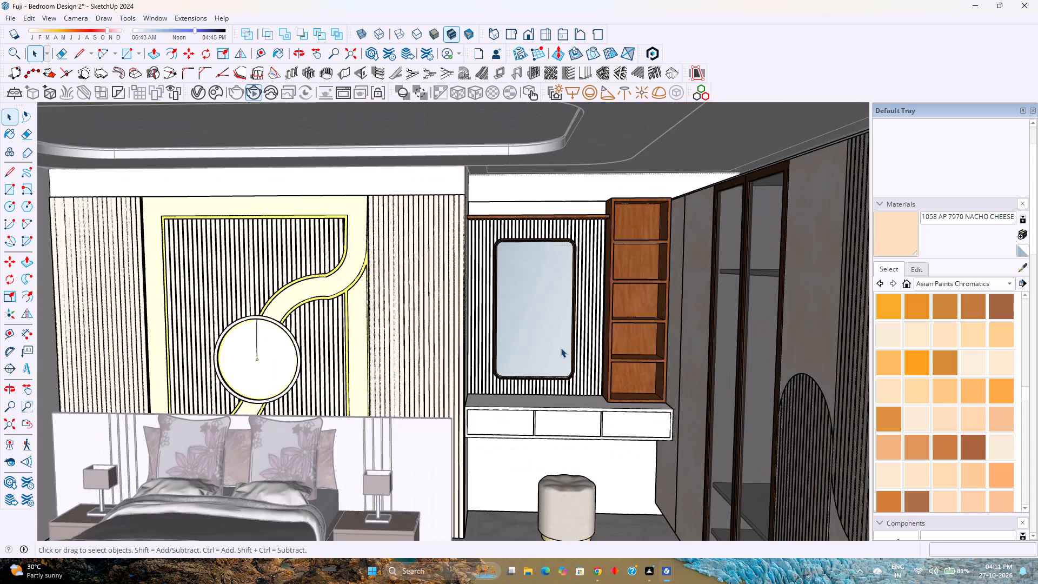
middle_click_drag(500, 370, 524, 355)
Paint only the louvre group behind the dressing mirror with Wood Veneer 01 from the Wood materials.
left_click(936, 280)
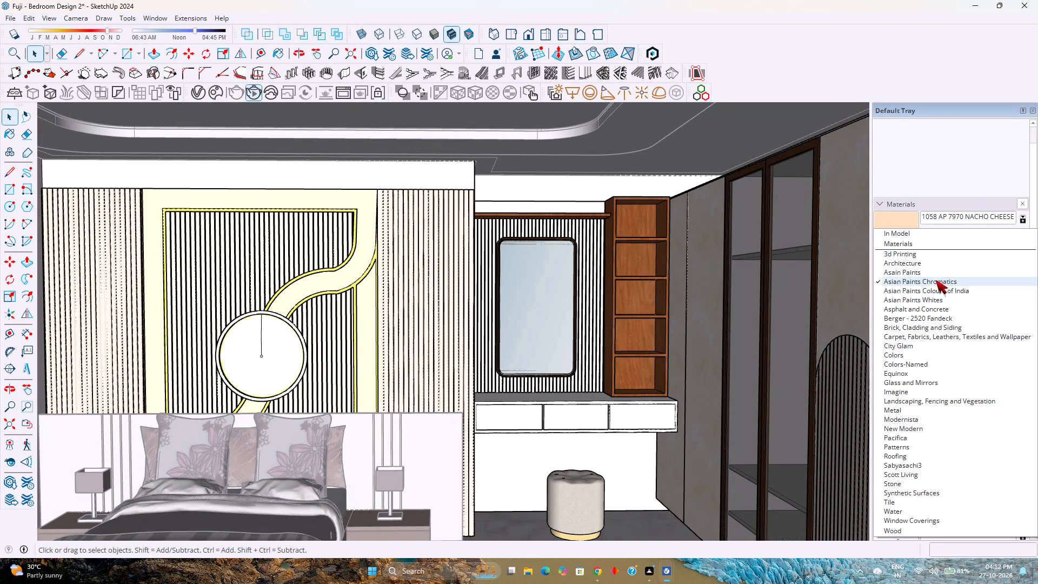
left_click(890, 527)
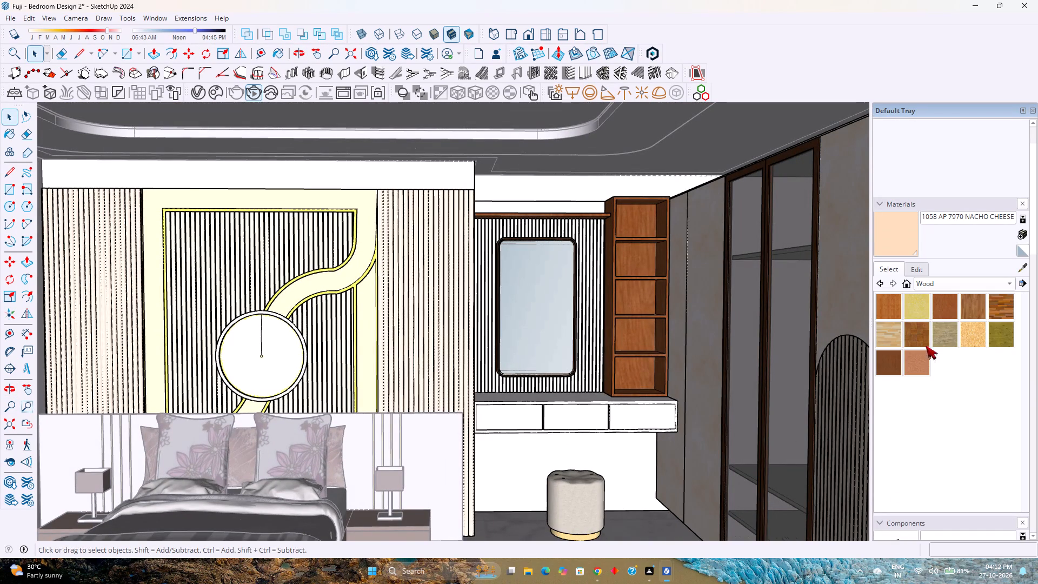
left_click(897, 367)
scroll(595, 352, "up", 2)
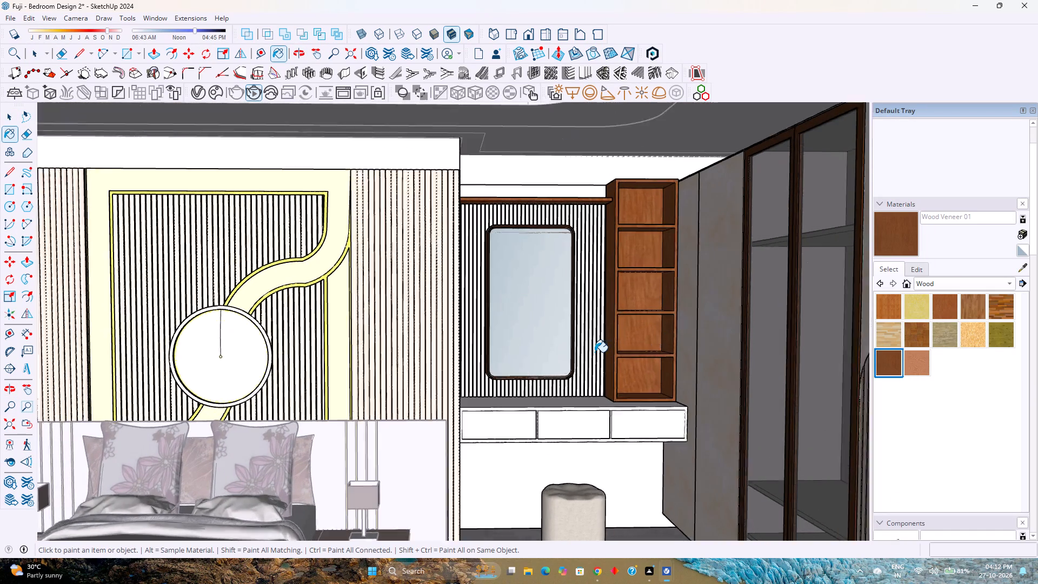
scroll(595, 352, "up", 11)
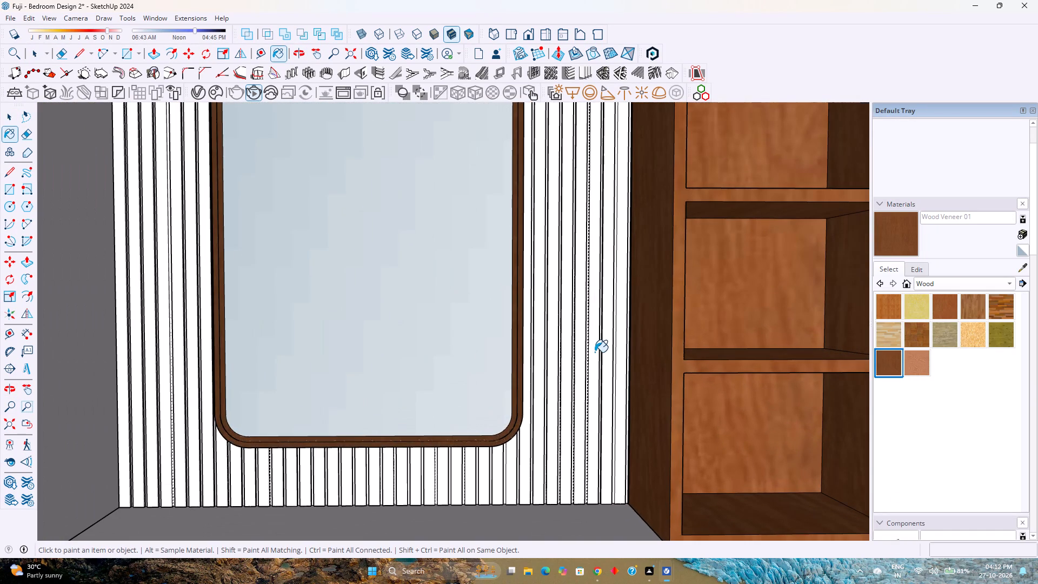
scroll(586, 381, "down", 6)
left_click(589, 379)
scroll(589, 379, "down", 5)
key("ctrl+z")
key("space")
double_click(589, 379)
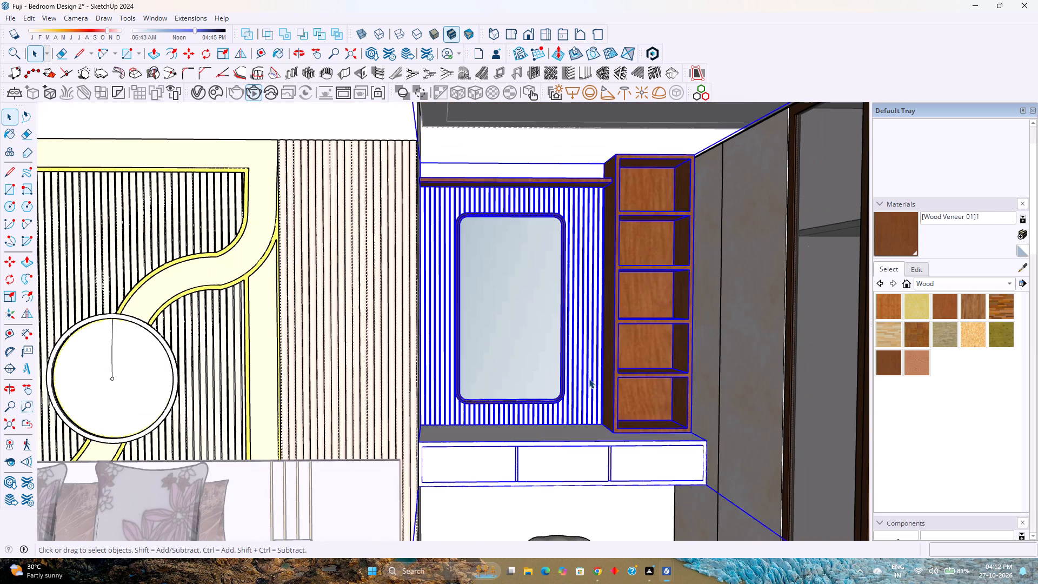
scroll(589, 379, "up", 4)
left_click(589, 379)
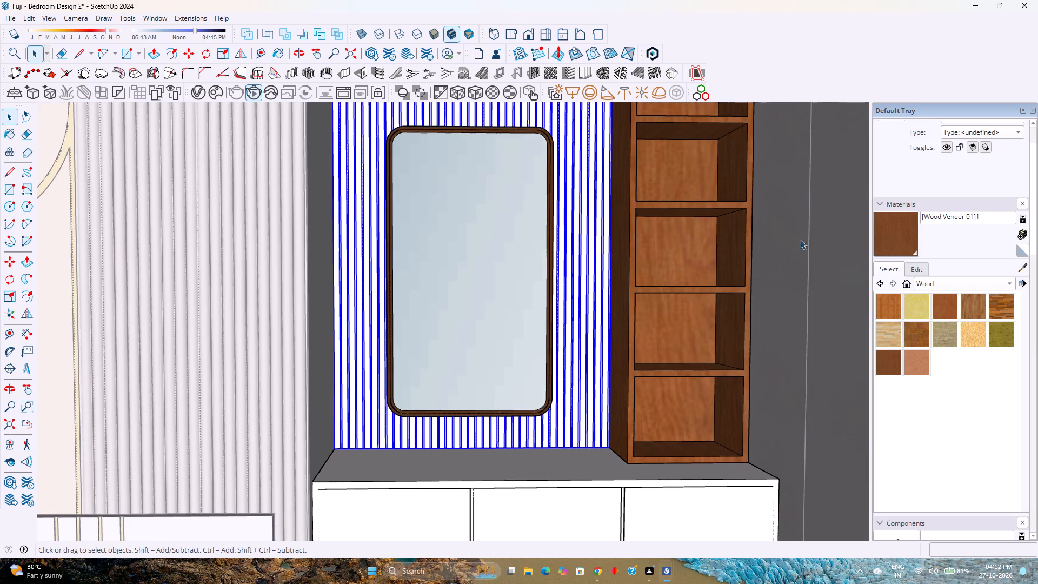
left_click(915, 242)
left_click(570, 333)
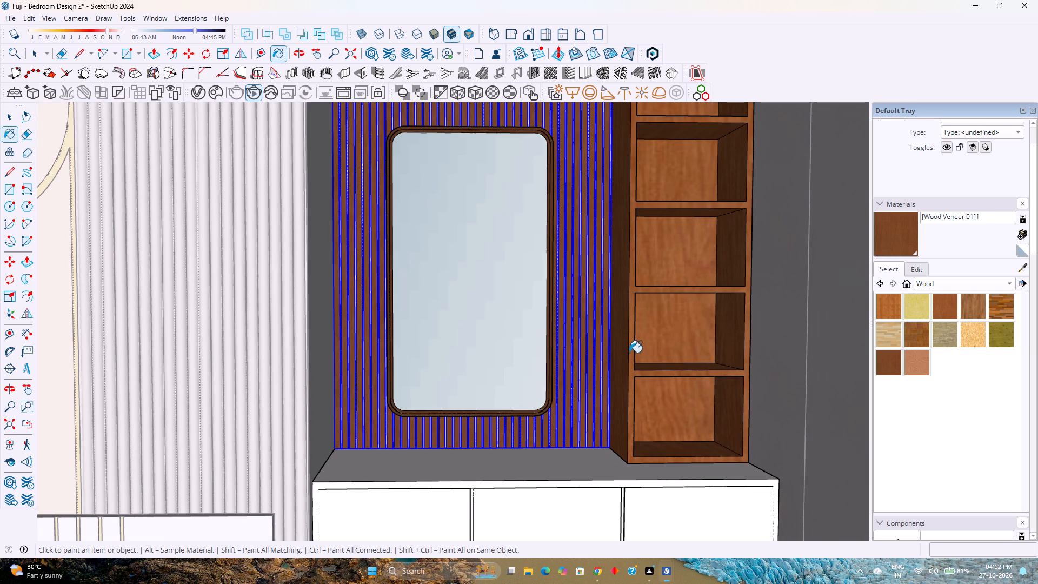
Darken the louvres' wood veneer material by setting its saturation to 41 and its lightness to 26.
left_click(911, 272)
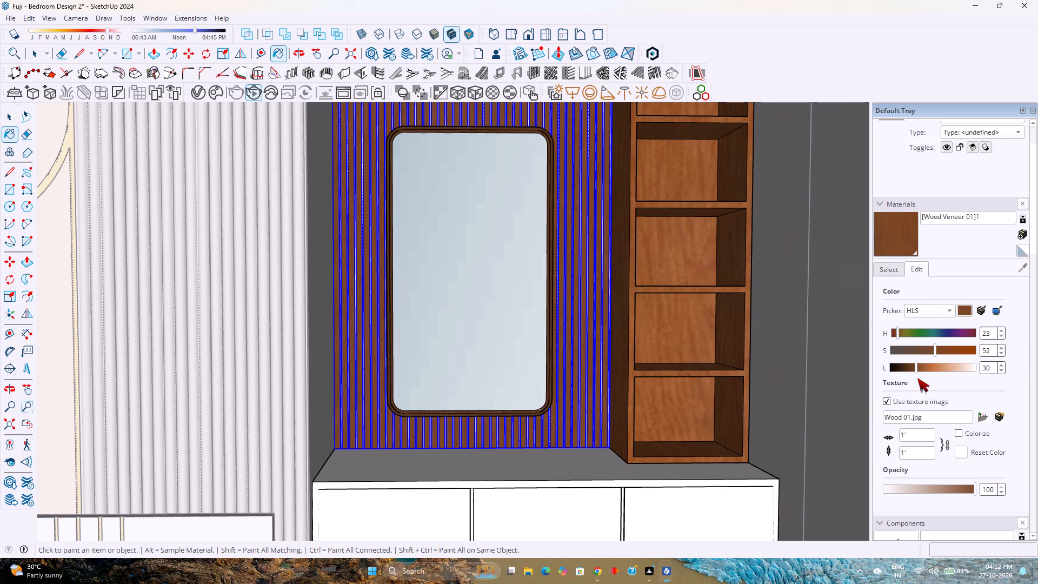
left_click_drag(917, 370, 913, 371)
left_click_drag(936, 350, 928, 353)
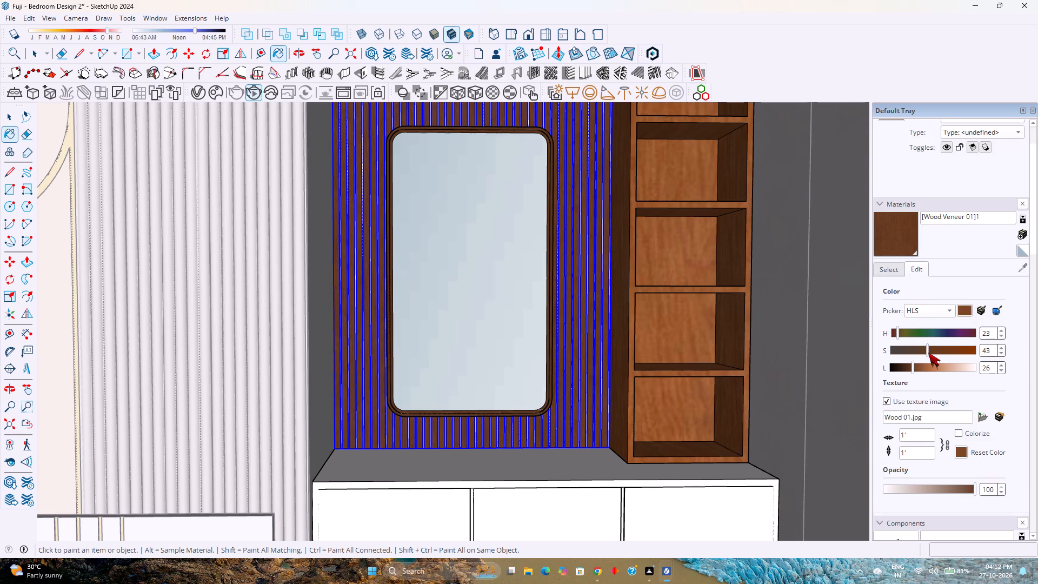
left_click_drag(928, 353, 926, 354)
key("space")
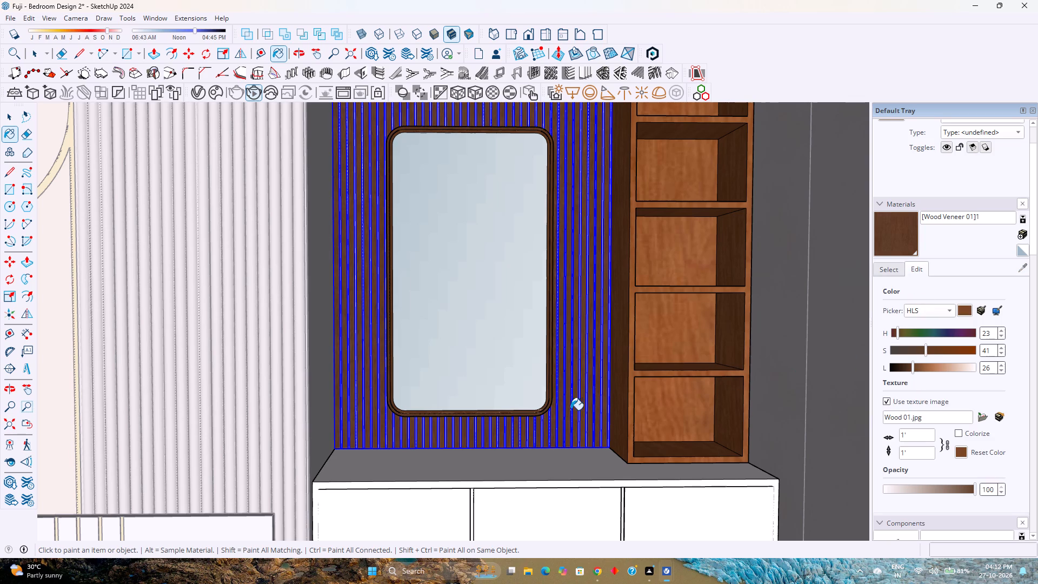
left_click(574, 404)
key("space")
key("Escape")
Restart the V-Ray interactive render to check the headboard and dressing walls, stop it, and minimise the frame buffer.
scroll(574, 404, "down", 3)
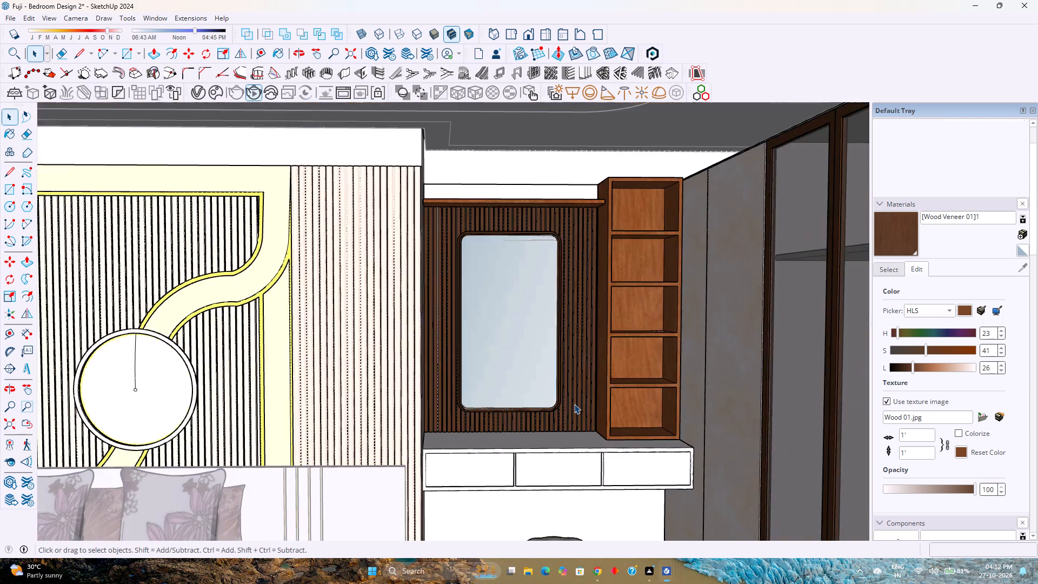
scroll(574, 404, "down", 8)
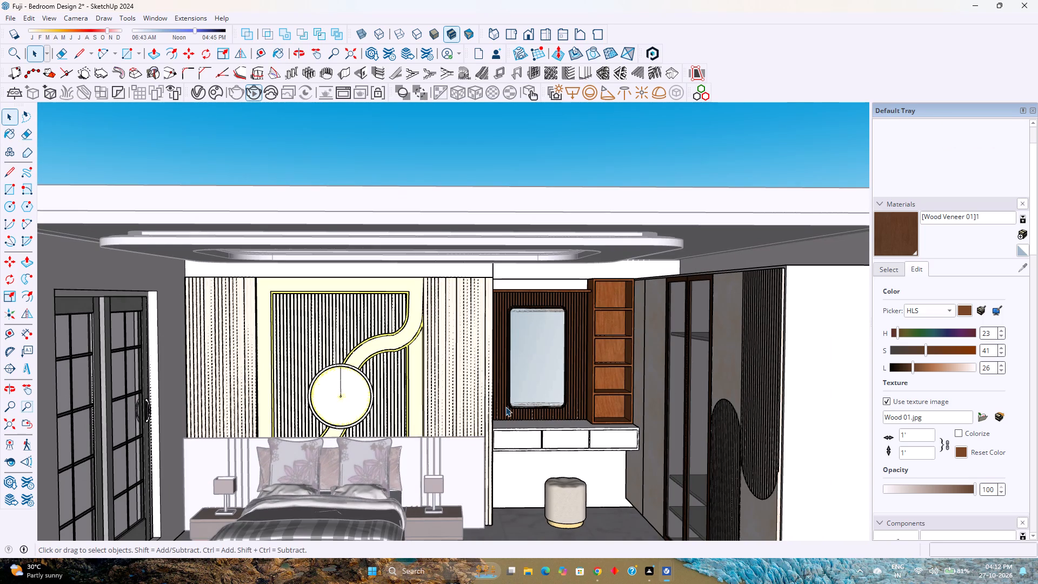
scroll(438, 427, "up", 2)
middle_click_drag(414, 440, 410, 397)
middle_click(410, 397)
left_click(251, 92)
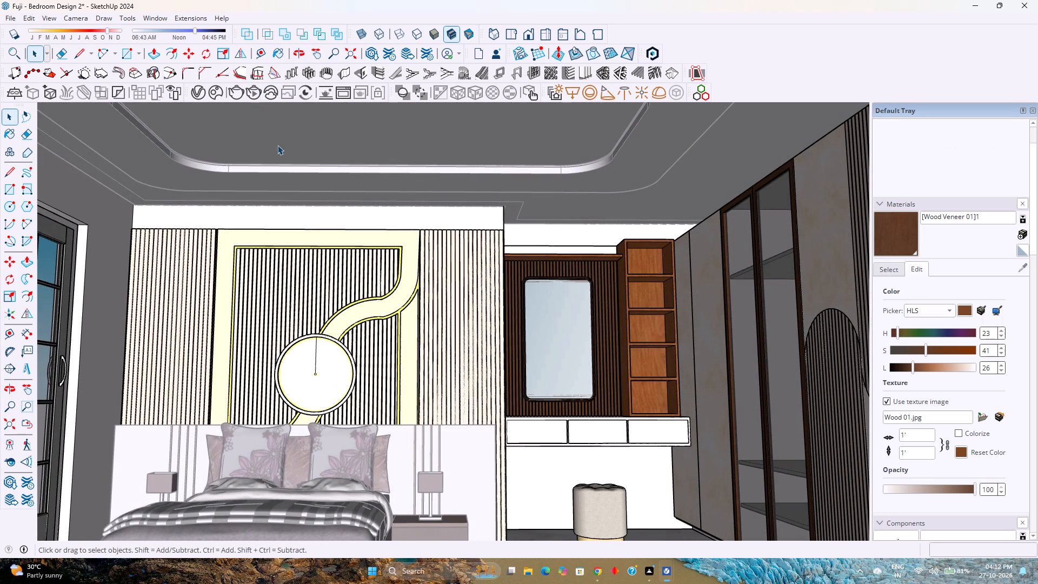
left_click(257, 95)
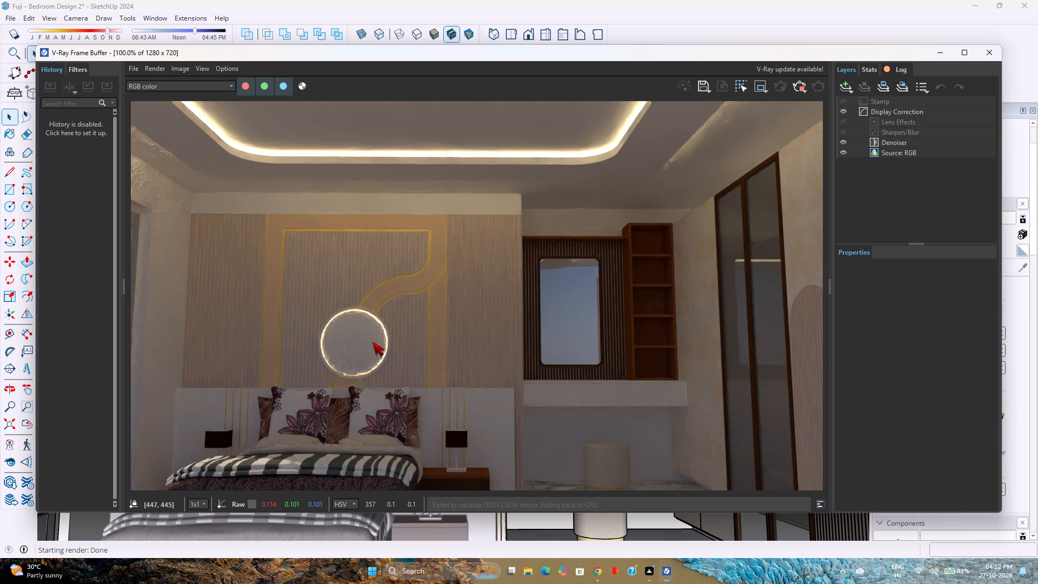
key("space")
key("Escape")
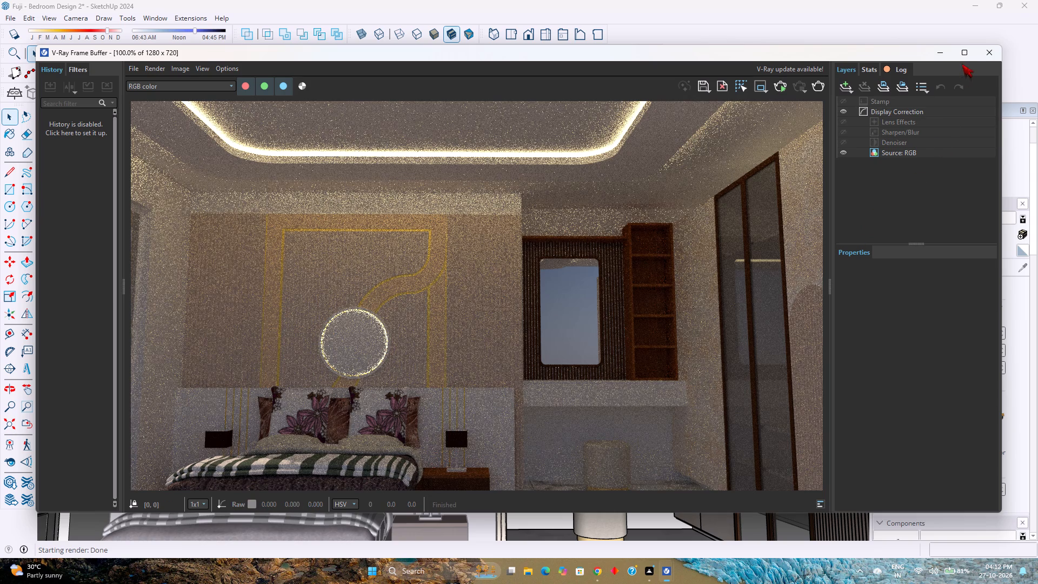
left_click(936, 56)
Open the wooden shelf unit's group beside the dressing mirror for editing.
scroll(645, 276, "up", 5)
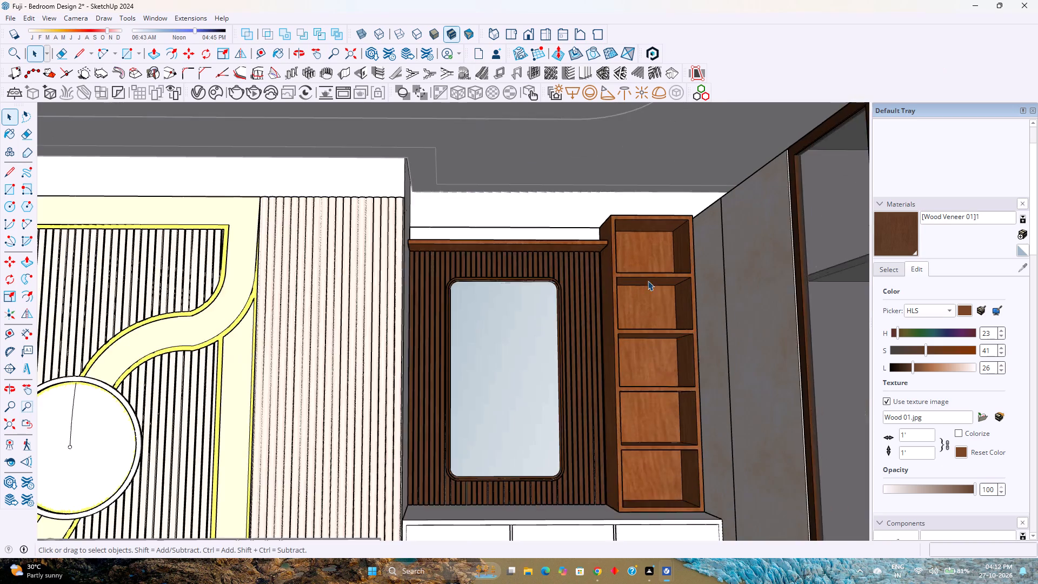
scroll(648, 281, "up", 3)
middle_click_drag(654, 315, 658, 280)
middle_click(658, 280)
scroll(663, 333, "up", 3)
double_click(663, 333)
scroll(663, 333, "up", 2)
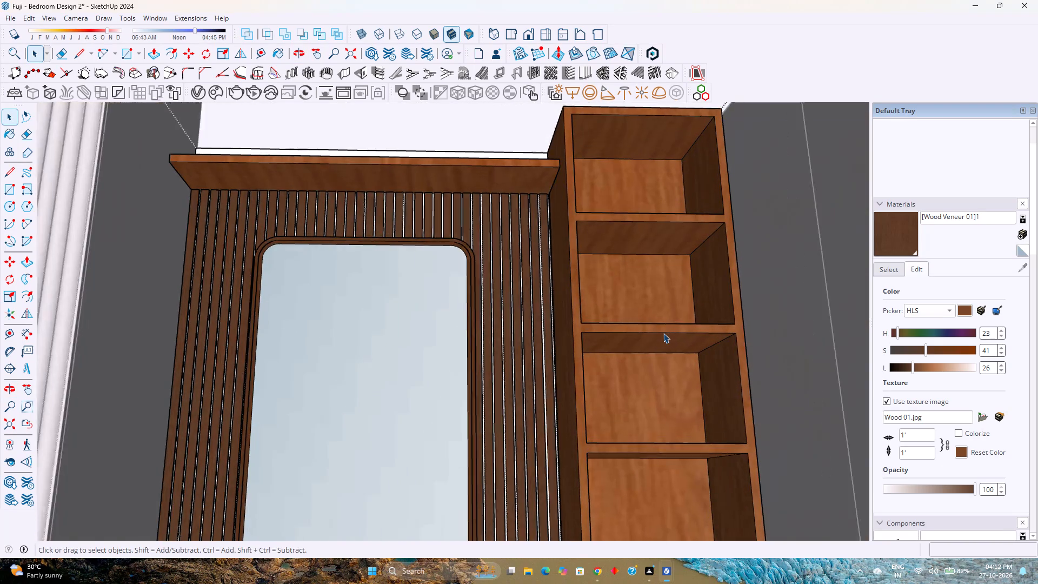
scroll(663, 333, "up", 1)
double_click(663, 335)
scroll(663, 335, "up", 3)
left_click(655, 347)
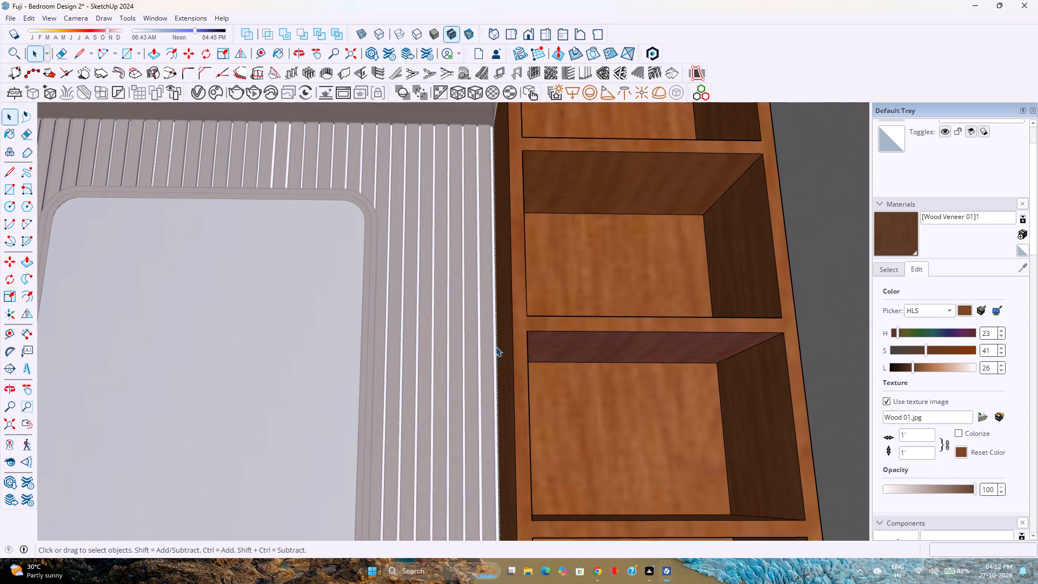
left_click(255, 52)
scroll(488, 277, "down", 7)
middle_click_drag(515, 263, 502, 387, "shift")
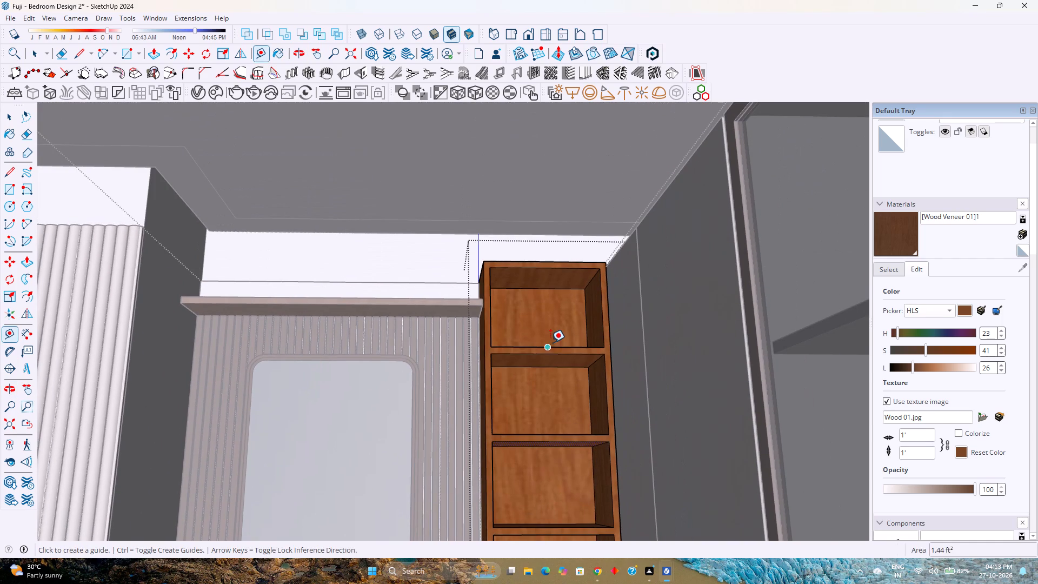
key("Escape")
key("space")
Place two crossing guides on the underside of the shelf unit's top board, about 8 7/16" from its side and 5 1/2" from the back edge.
scroll(564, 317, "up", 2)
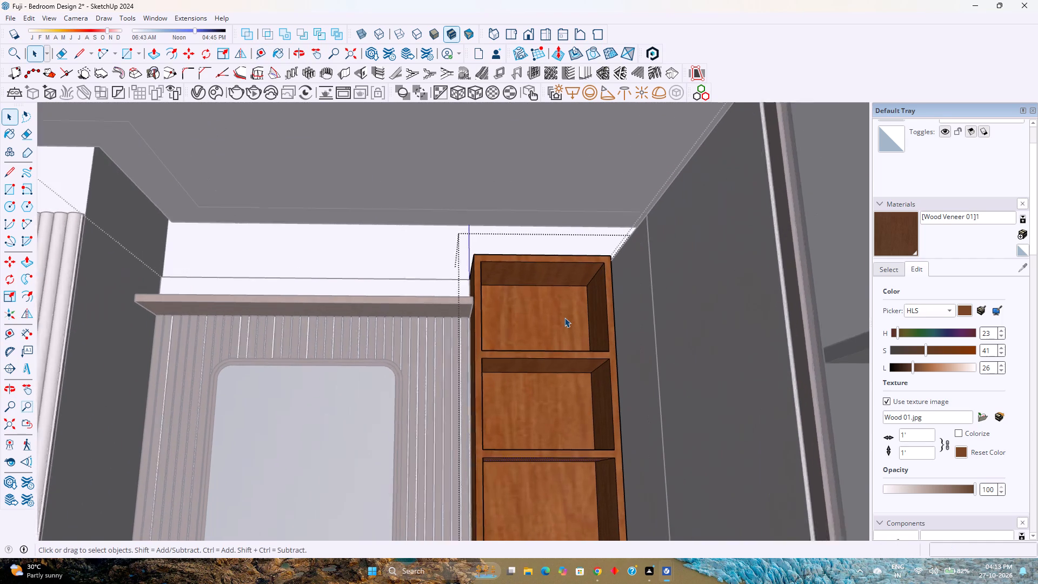
left_click(564, 317)
key("Escape")
double_click(544, 275)
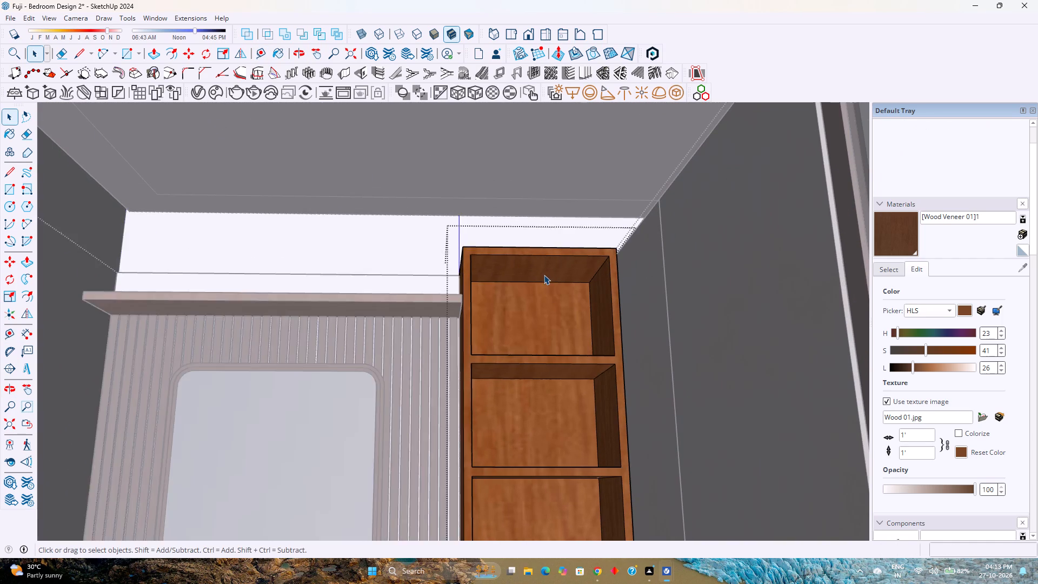
scroll(544, 275, "up", 3)
middle_click_drag(544, 275, 576, 235)
middle_click(576, 235)
left_click(608, 232)
left_click(608, 232)
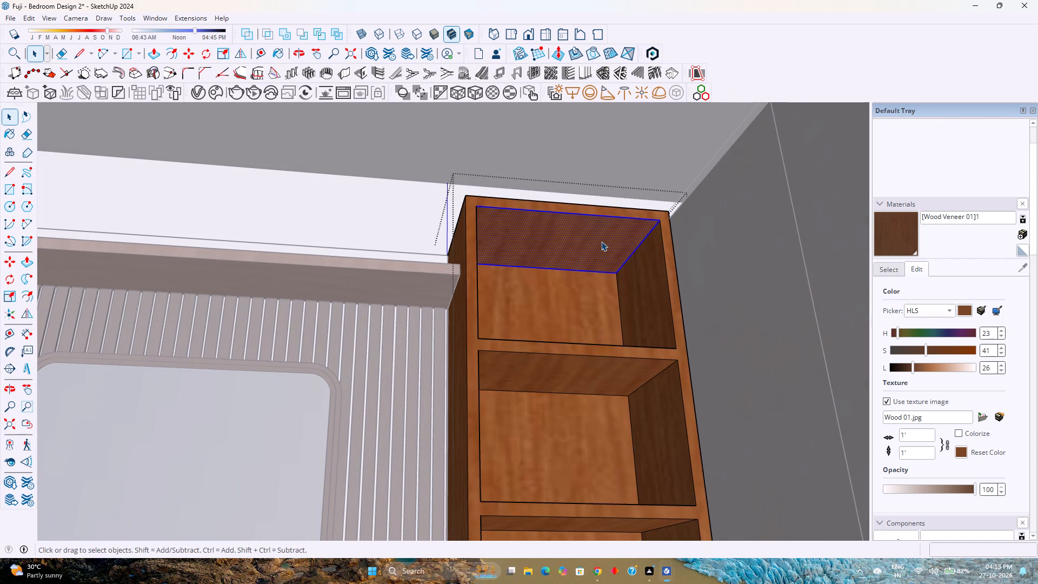
key("Escape")
double_click(530, 242)
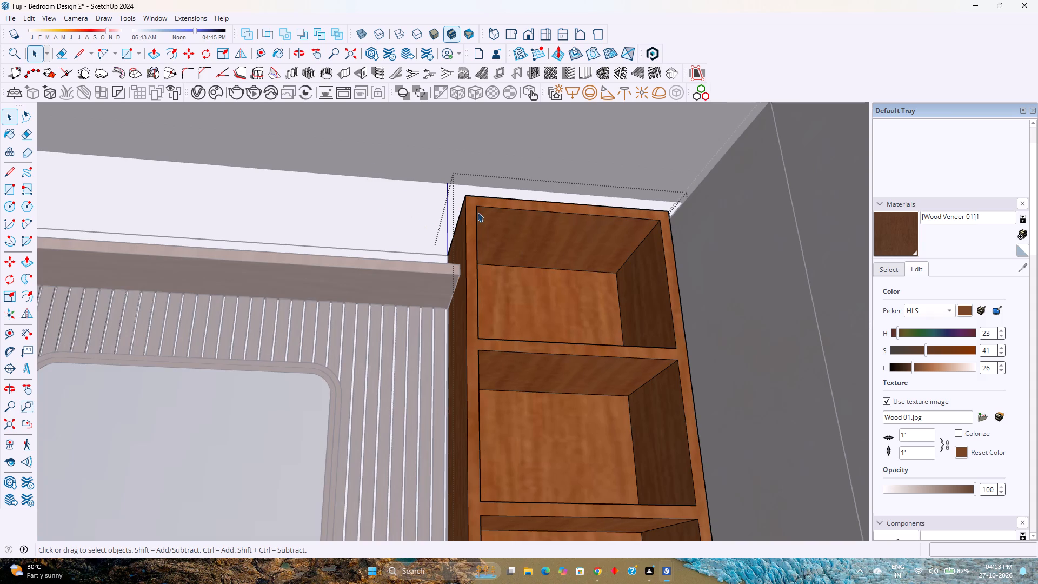
left_click(258, 50)
left_click(653, 230)
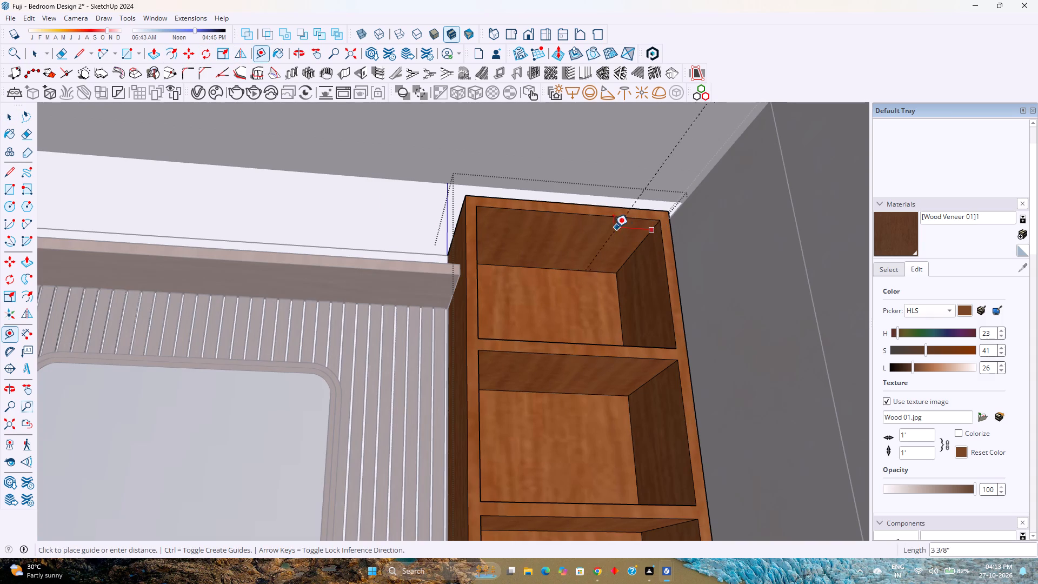
left_click(573, 211)
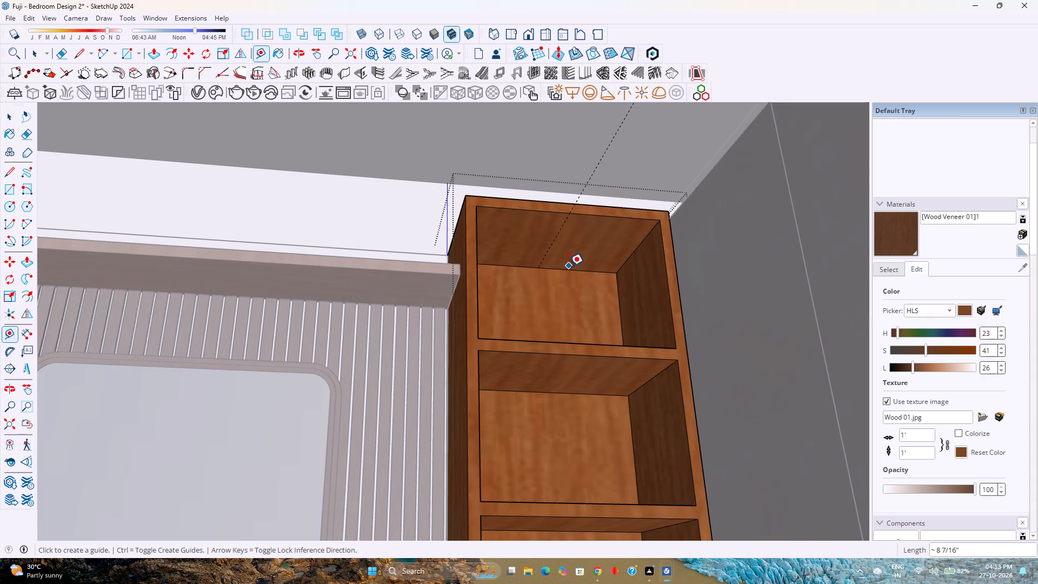
left_click(569, 267)
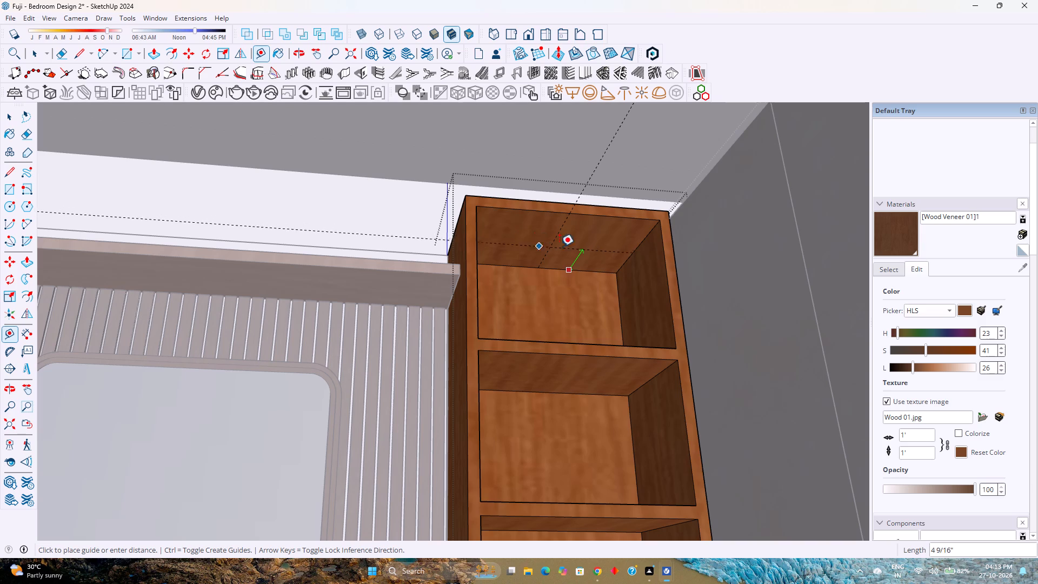
left_click(643, 245)
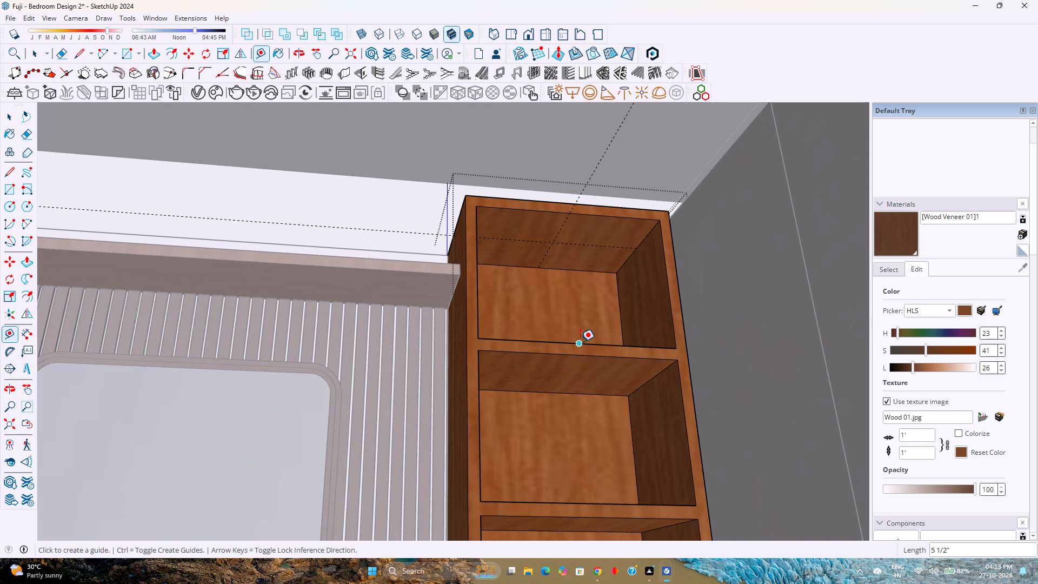
Draw a circle of 1" radius at the guides' intersection on the underside of the top board.
scroll(580, 342, "up", 4)
middle_click_drag(578, 342, 487, 381)
middle_click(487, 381)
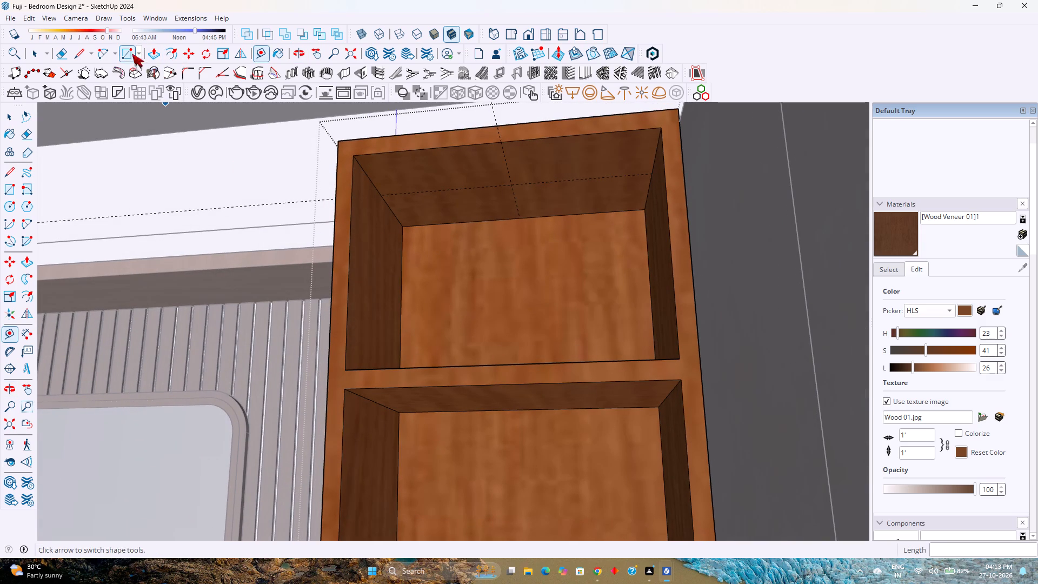
key("c")
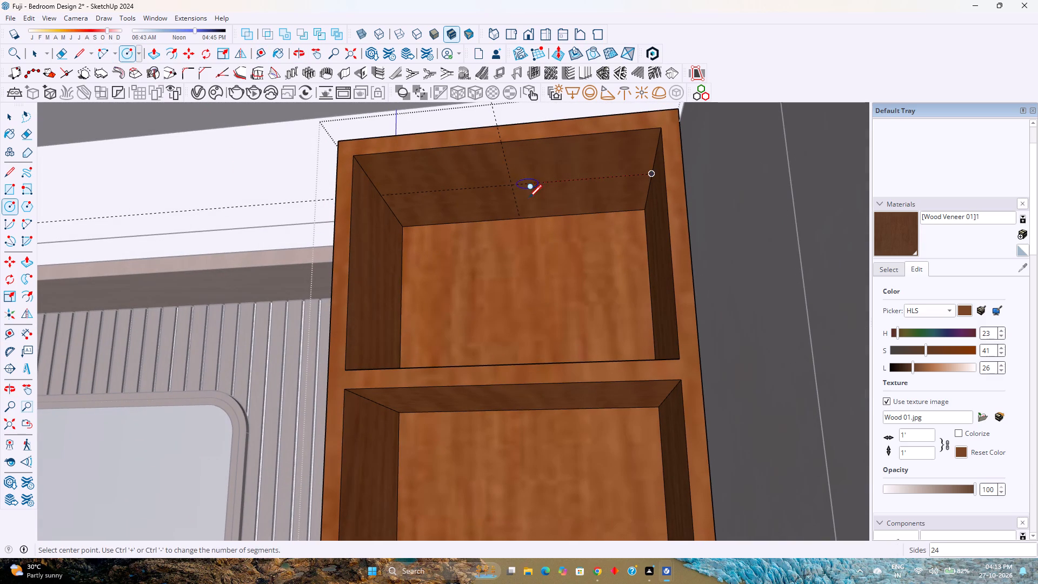
scroll(499, 186, "up", 8)
left_click(524, 183)
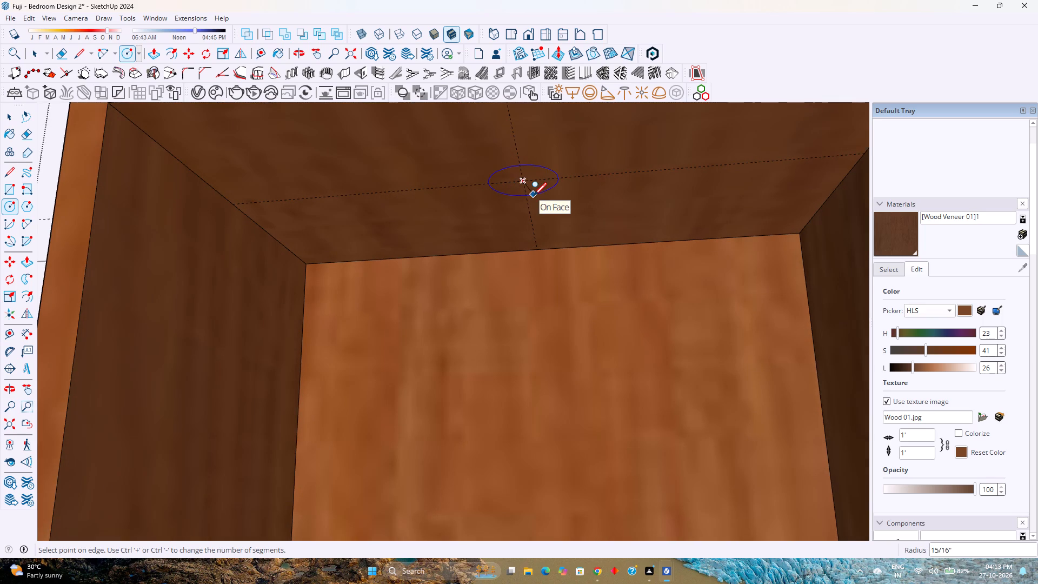
key("1")
key("Return")
Smooth the 1" radius circle by raising its segment count, trying 200 and settling on 100.
scroll(534, 195, "up", 8)
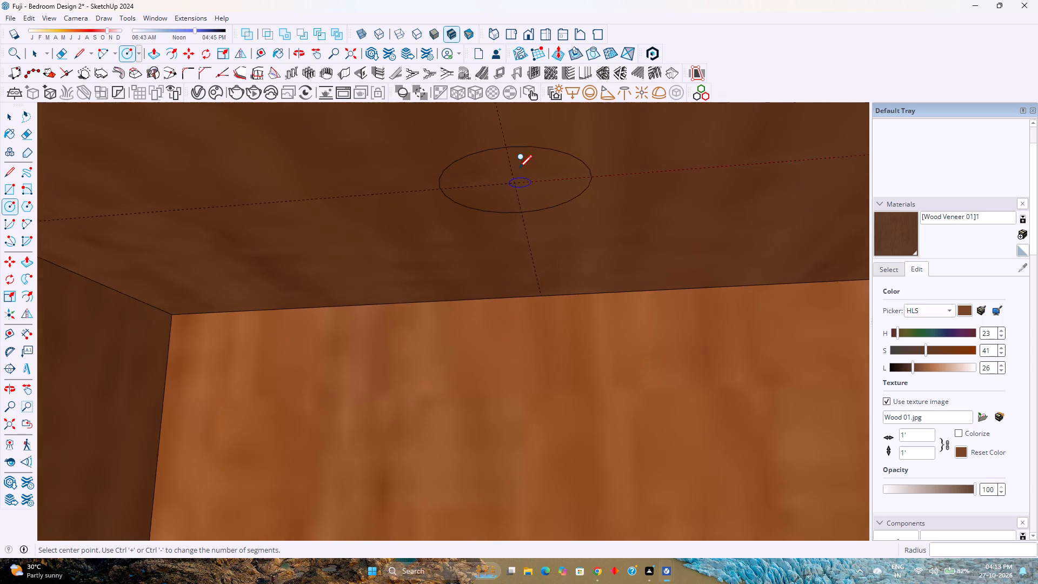
scroll(519, 167, "up", 3)
key("space")
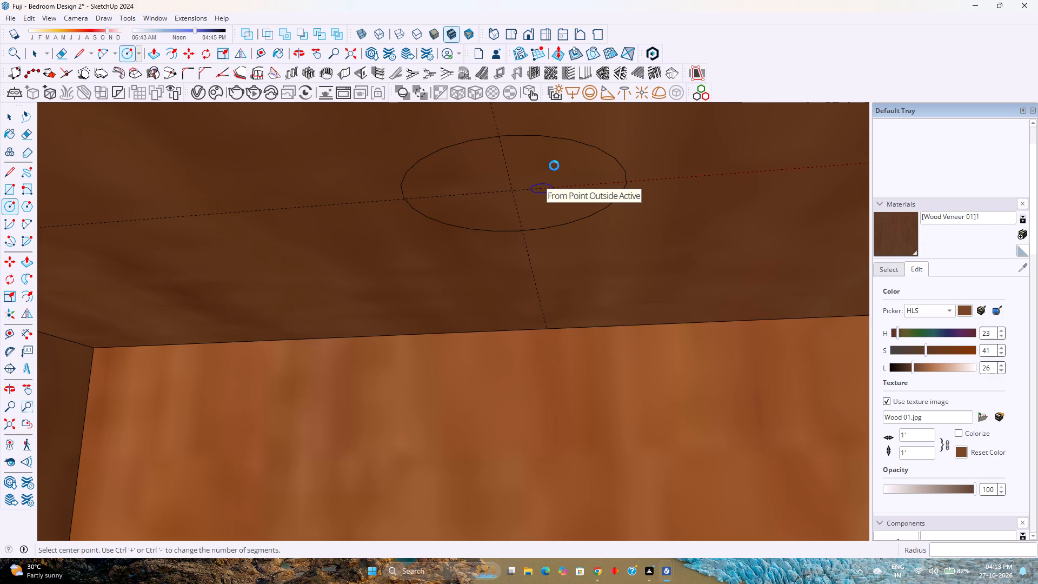
left_click(579, 143)
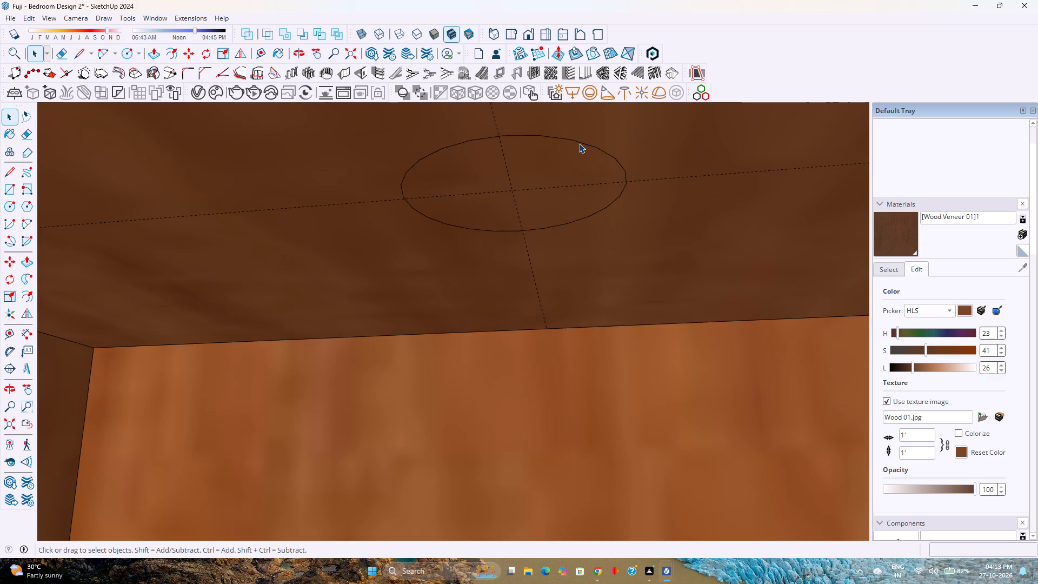
scroll(989, 135, "up", 2)
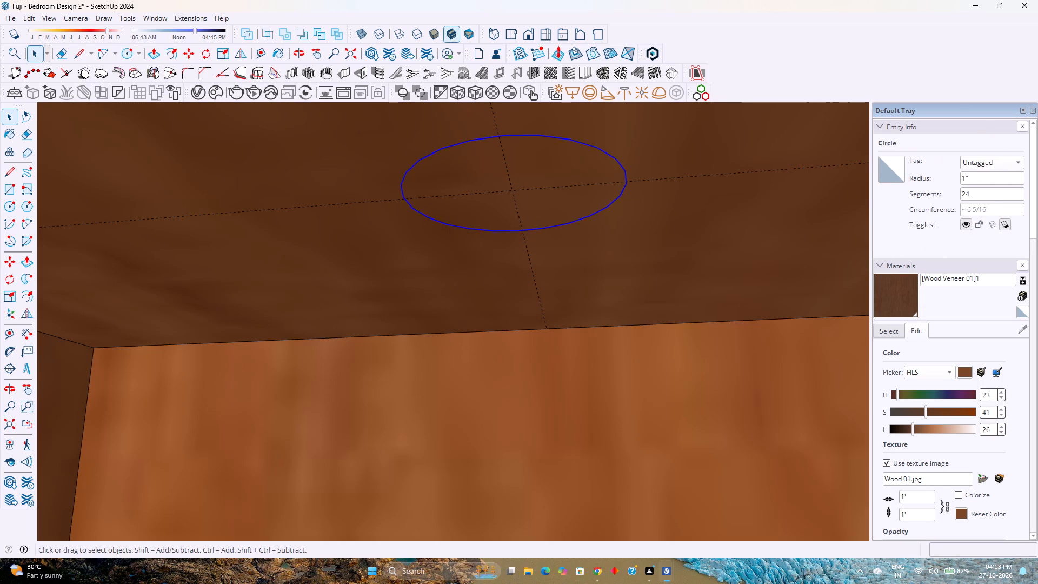
left_click(988, 181)
double_click(986, 193)
type("200")
key("Return")
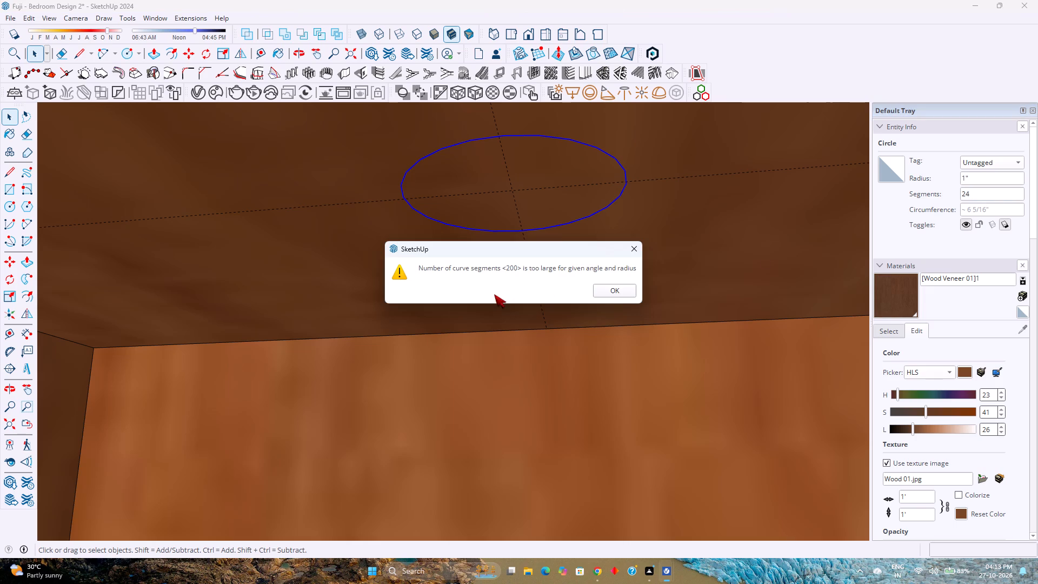
left_click(602, 289)
double_click(974, 197)
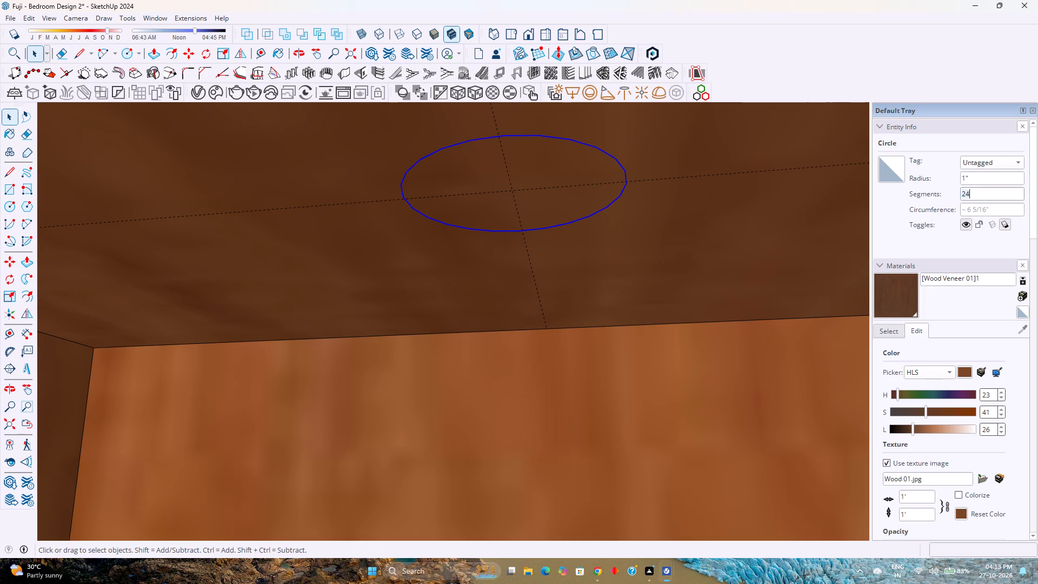
type("100")
key("Return")
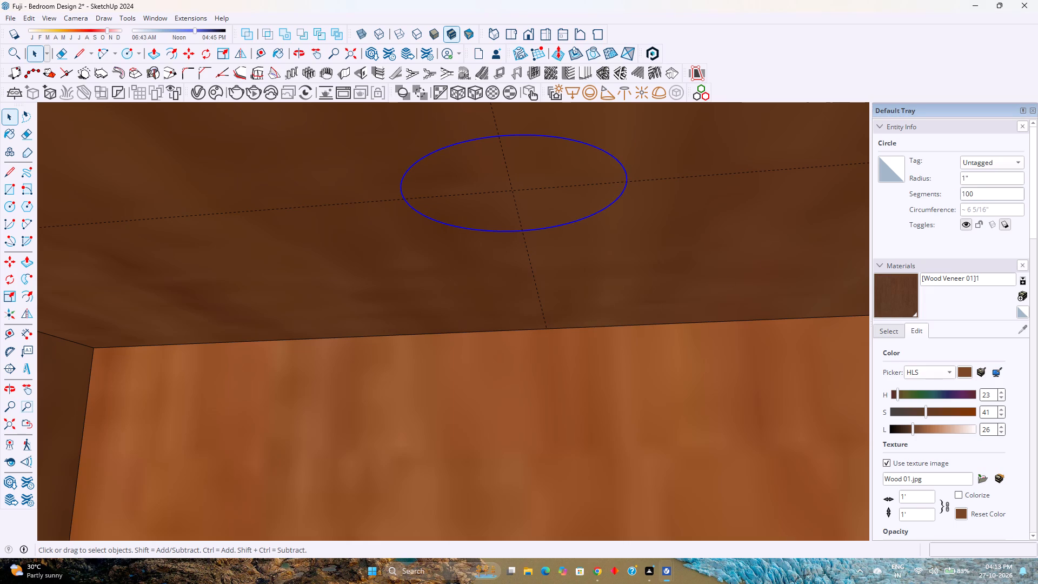
Push the circular face 0.5" up into the top board as a light recess.
left_click(541, 163)
key("p")
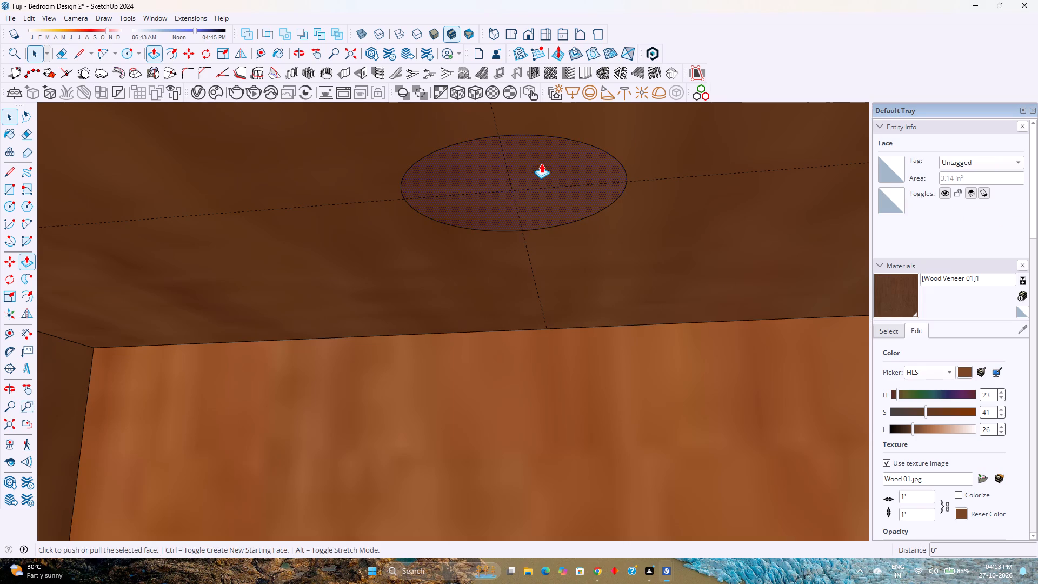
left_click(543, 167)
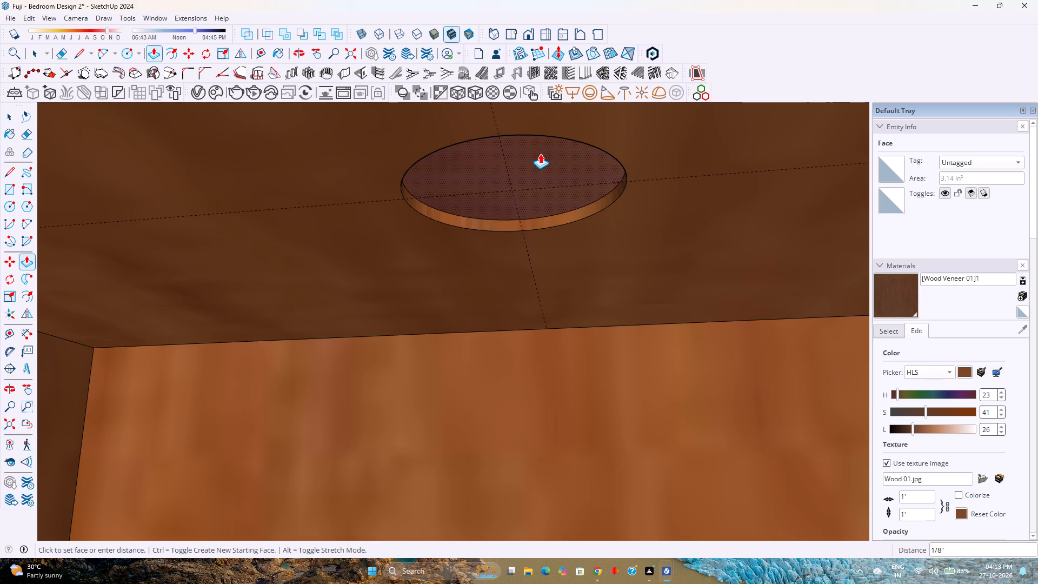
type("0.5")
key("Return")
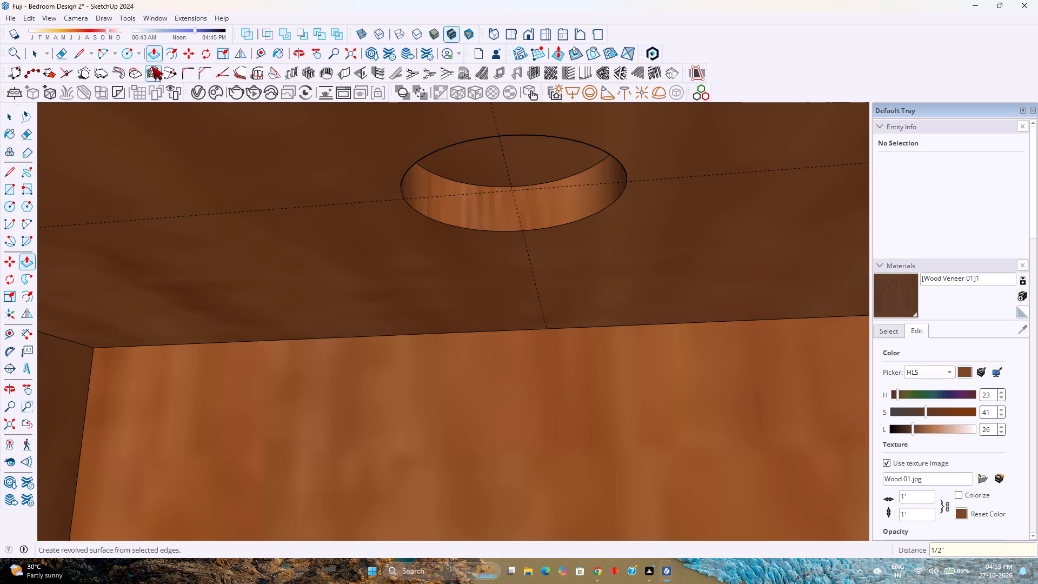
Draw a horizontal circle of 0.75" radius centred on the guides' intersection at the recess opening.
key("c")
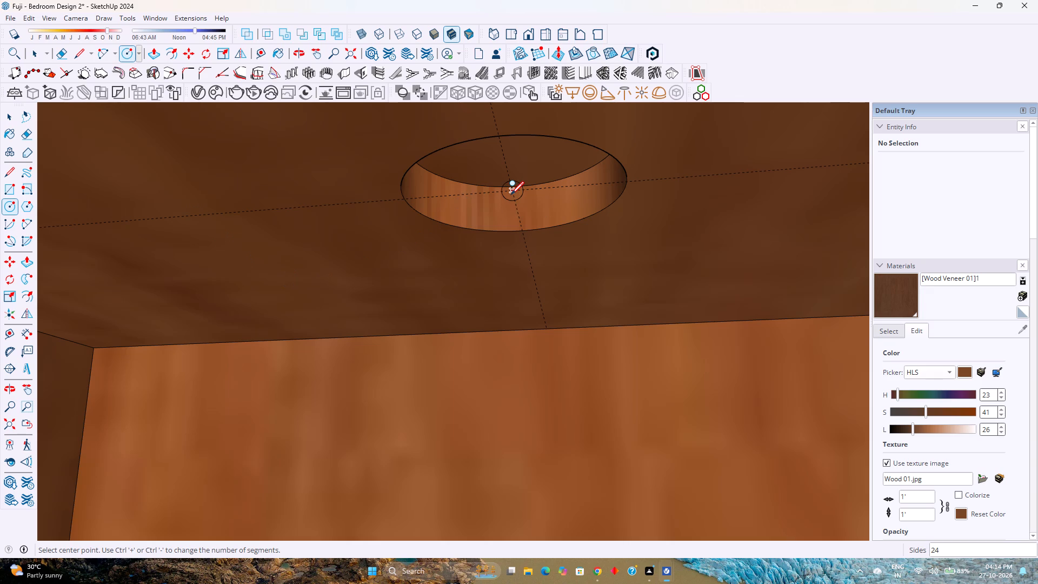
key("Up")
left_click(511, 194)
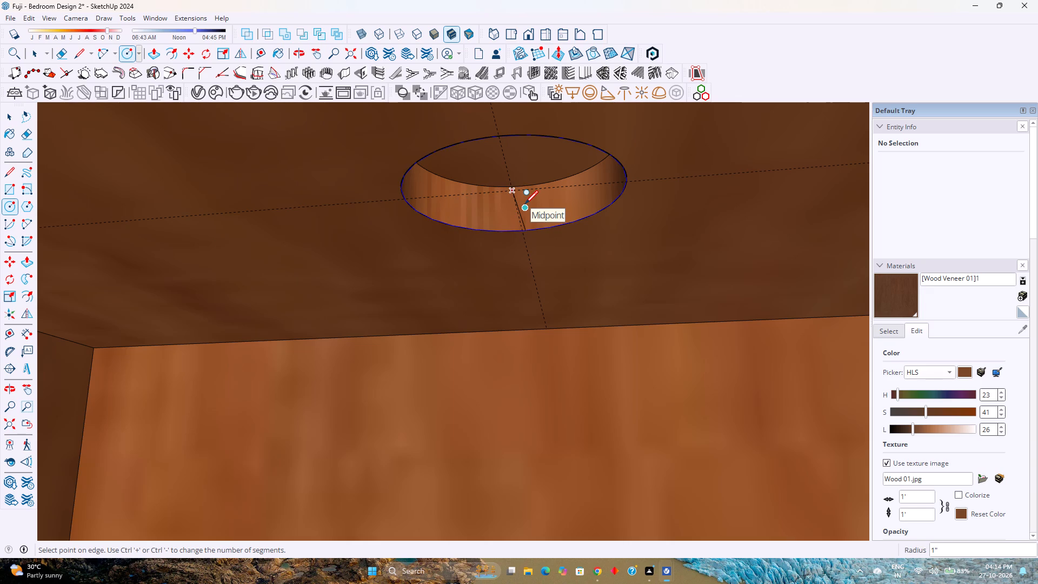
type("0.75")
key("Return")
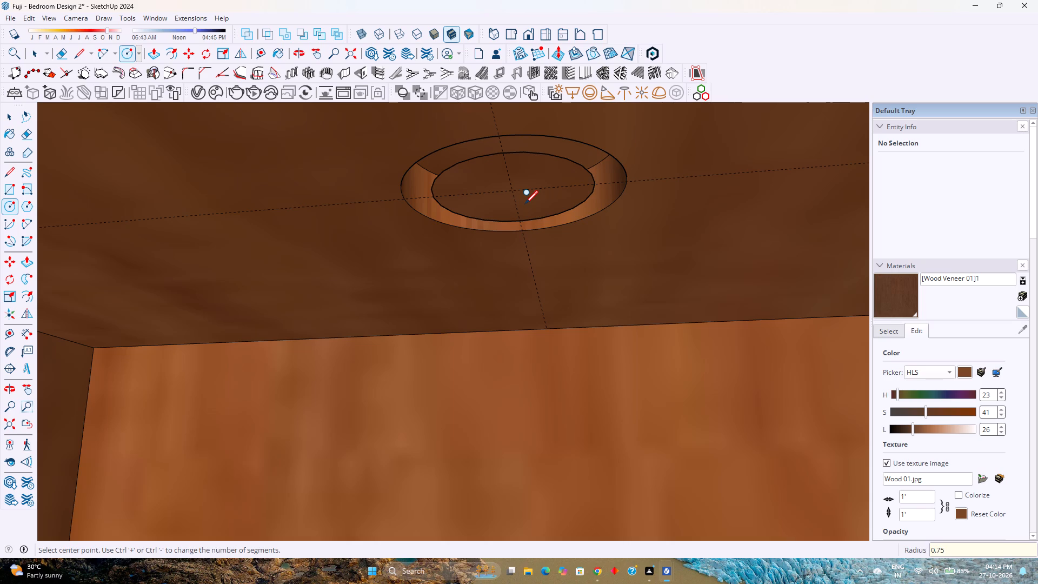
Make the inner disc's face and edge into a component named 4.
key("space")
left_click(560, 205)
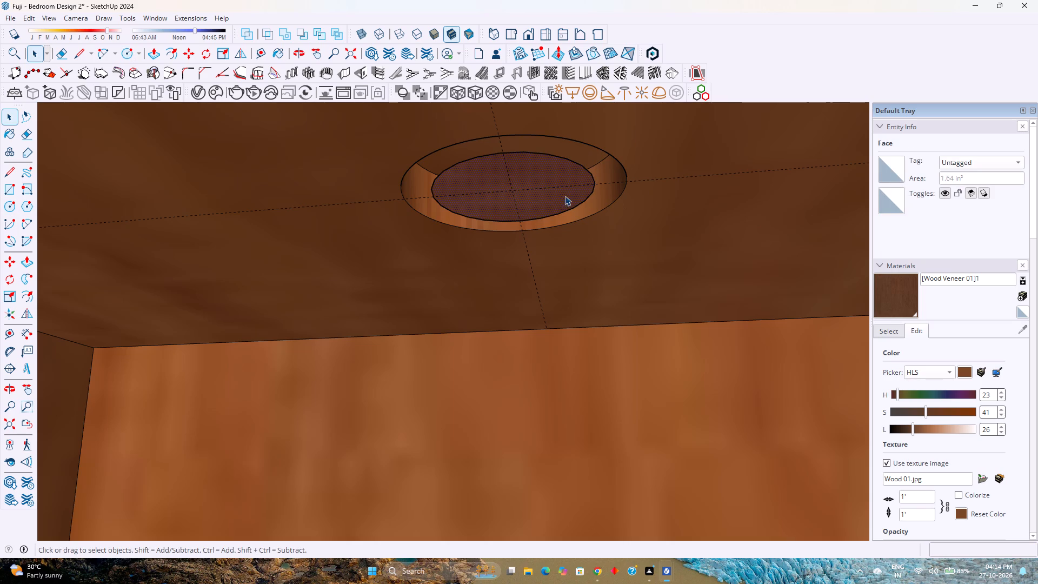
double_click(537, 202)
right_click(537, 202)
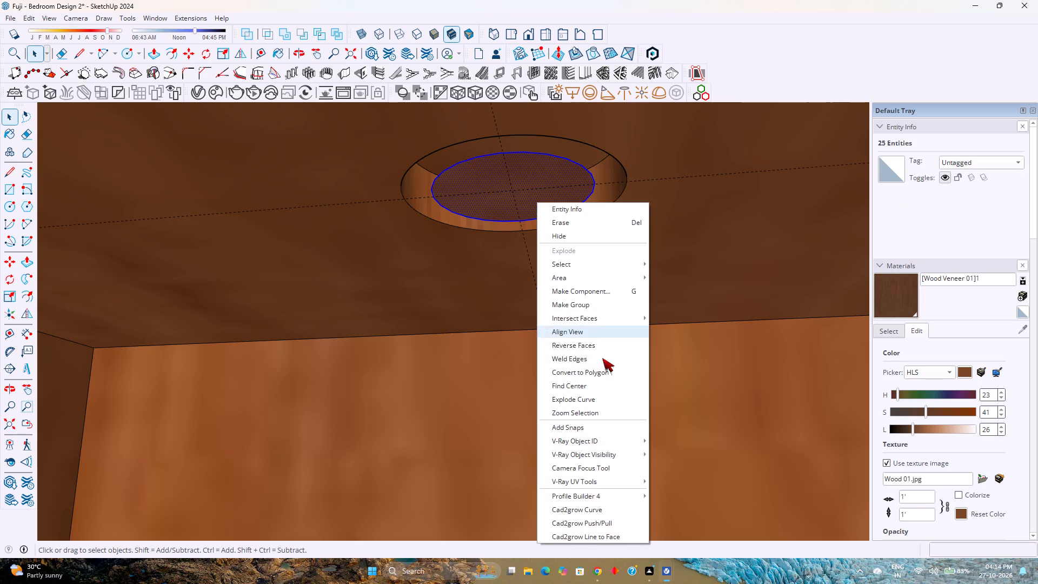
left_click(588, 295)
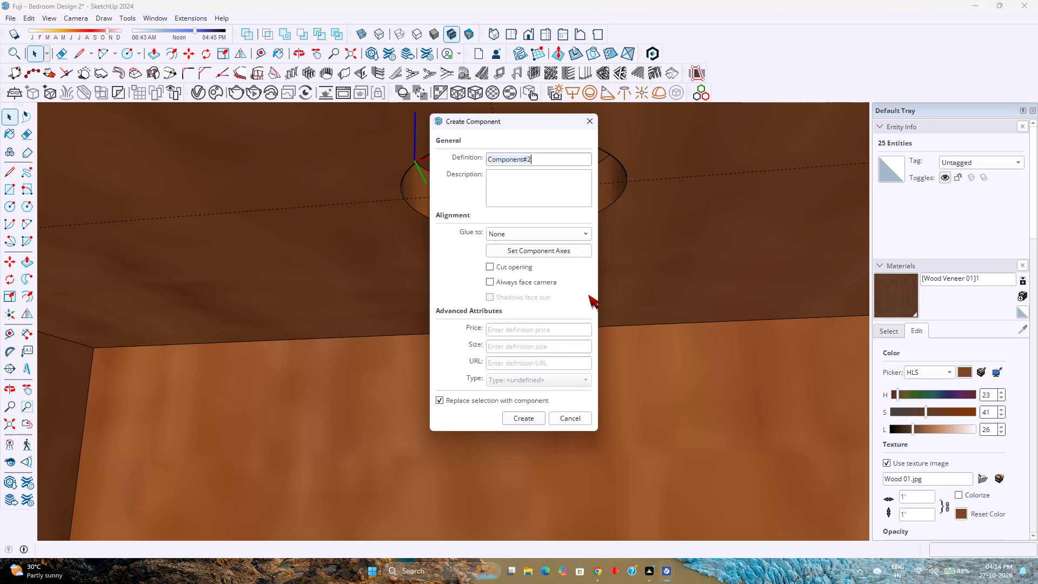
key("4")
key("Return")
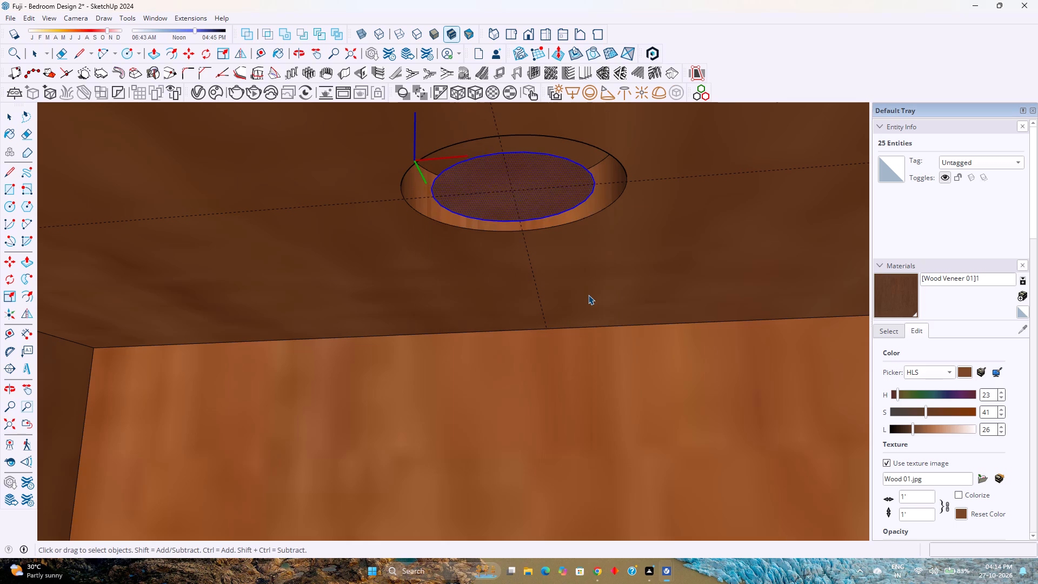
Inside the disc component in the recess, set the circle's radius to 1".
double_click(554, 200)
scroll(554, 200, "up", 3)
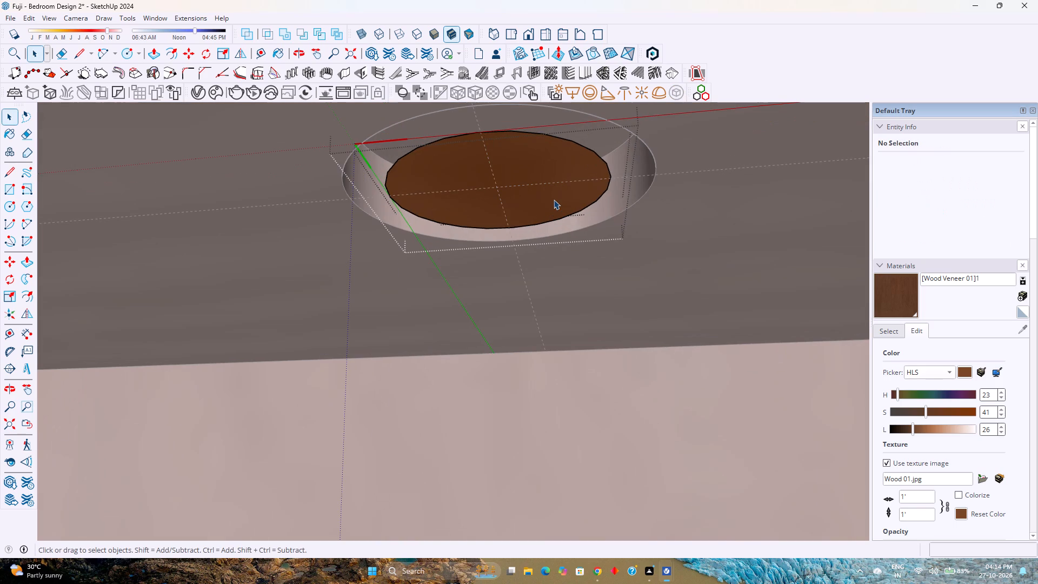
left_click(554, 200)
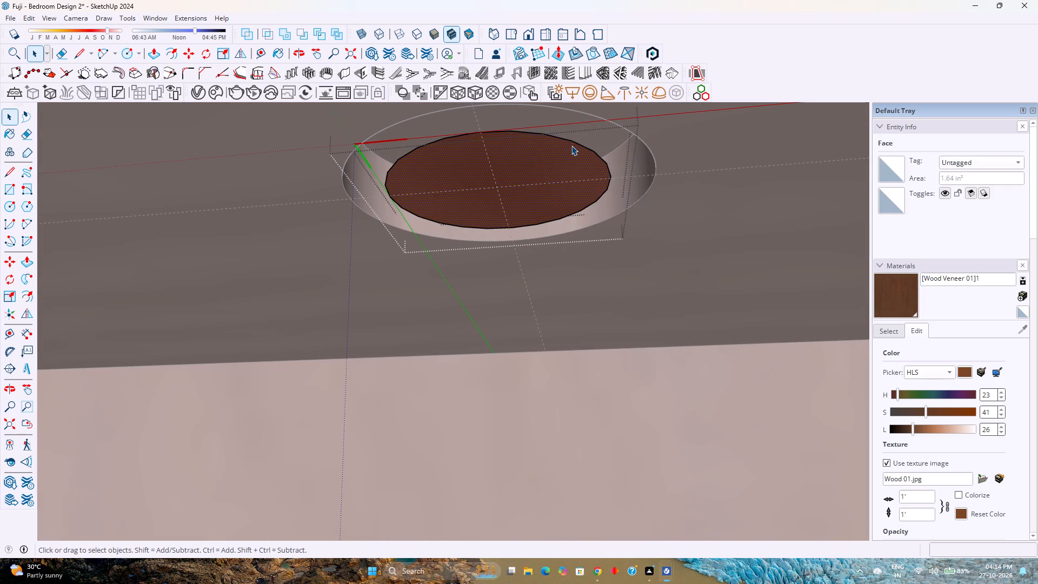
left_click(571, 145)
left_click(573, 145)
left_click(575, 144)
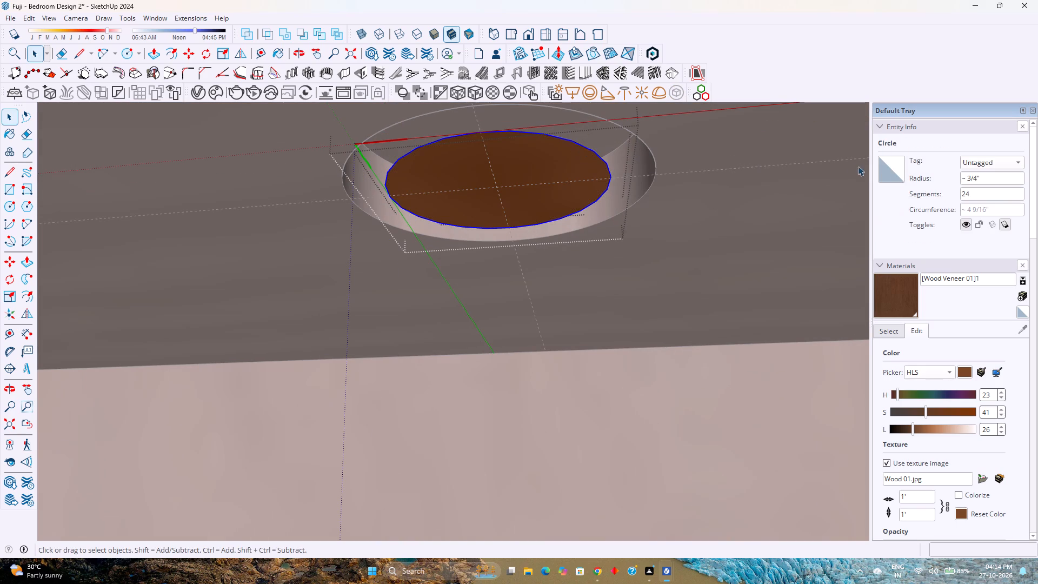
double_click(974, 195)
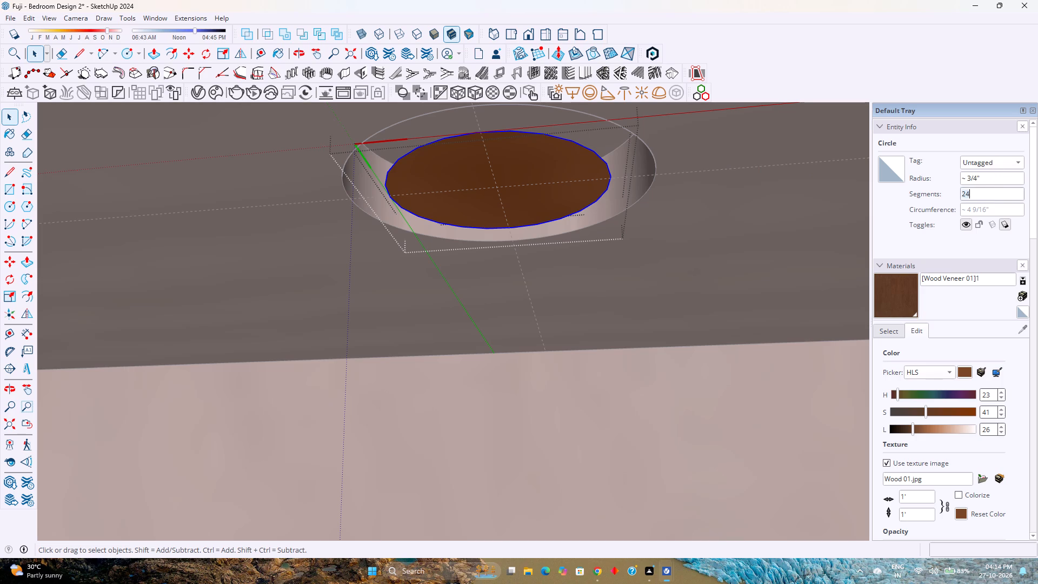
double_click(990, 181)
key("BackSpace")
key("BackSpace")
key("BackSpace")
key("BackSpace")
key("BackSpace")
key("BackSpace")
key("BackSpace")
key("BackSpace")
key("BackSpace")
key("BackSpace")
key("BackSpace")
key("BackSpace")
key("BackSpace")
key("1")
key("Return")
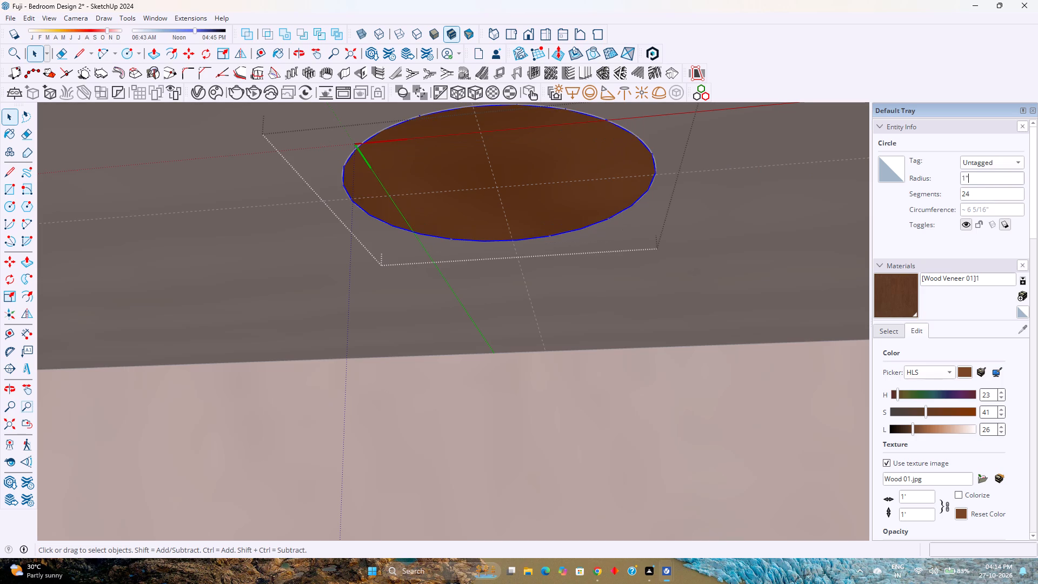
Raise the disc circle's segment count to 100.
double_click(985, 198)
type("100")
key("Return")
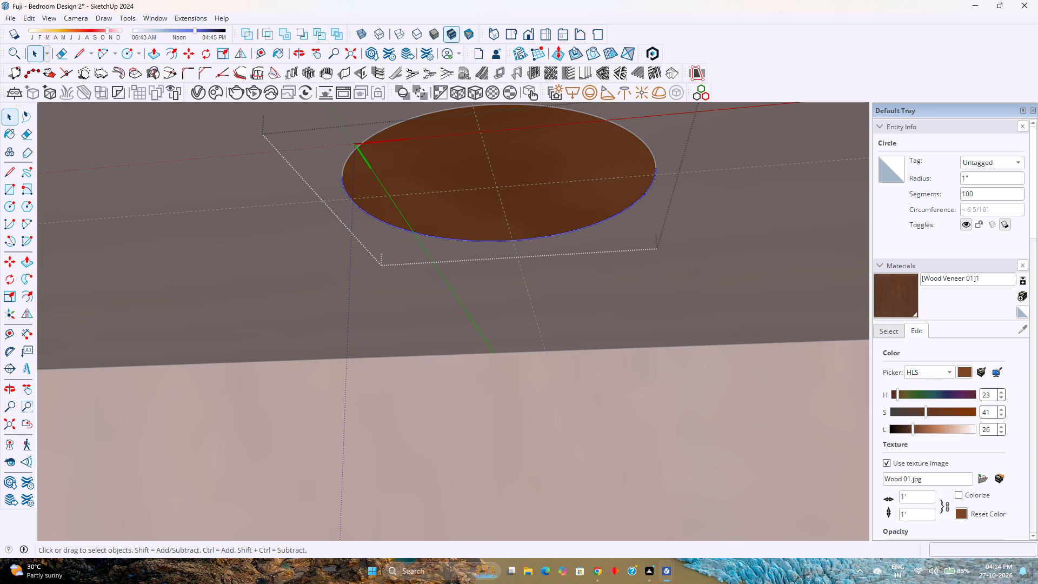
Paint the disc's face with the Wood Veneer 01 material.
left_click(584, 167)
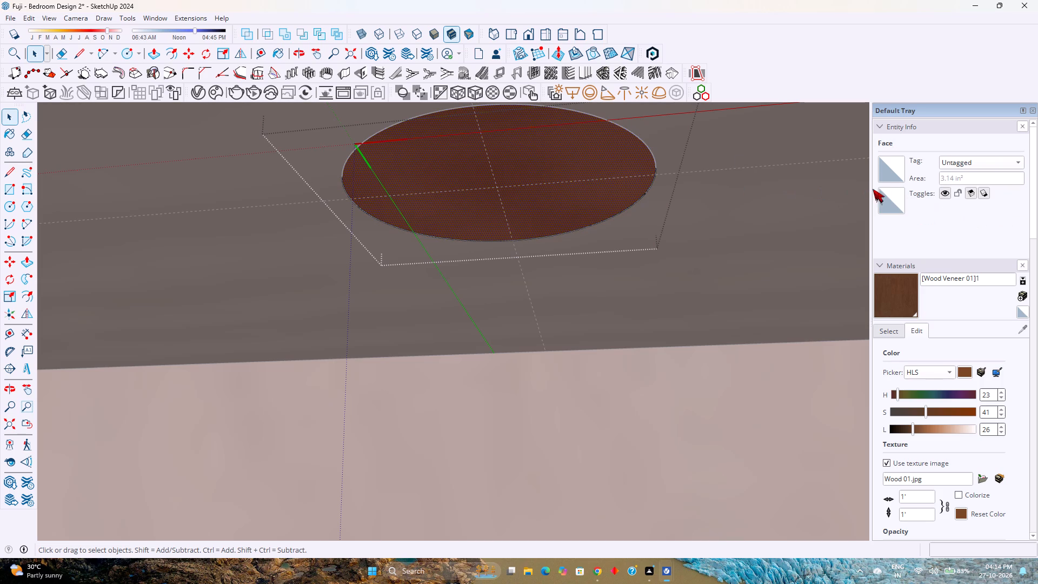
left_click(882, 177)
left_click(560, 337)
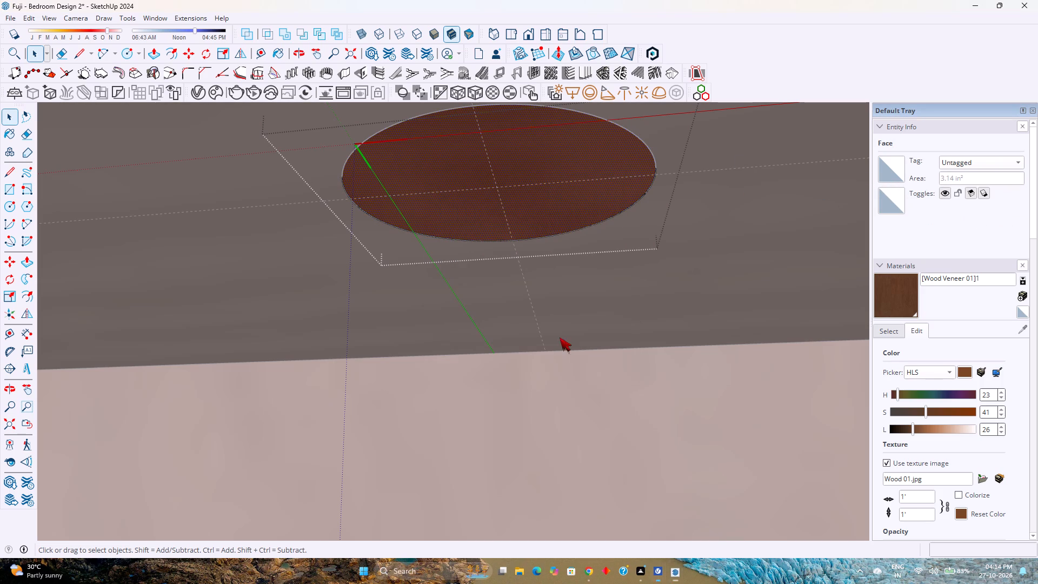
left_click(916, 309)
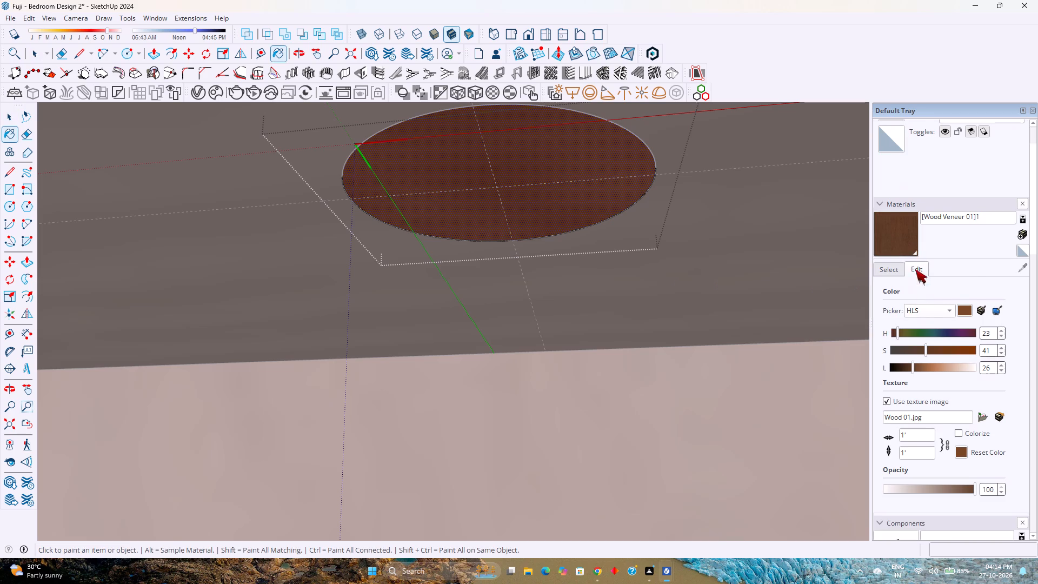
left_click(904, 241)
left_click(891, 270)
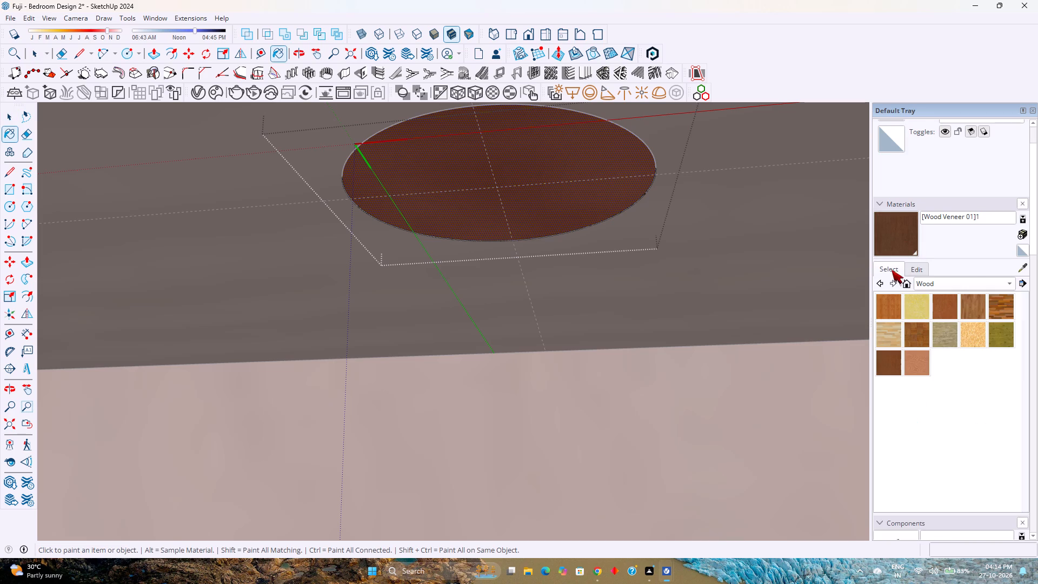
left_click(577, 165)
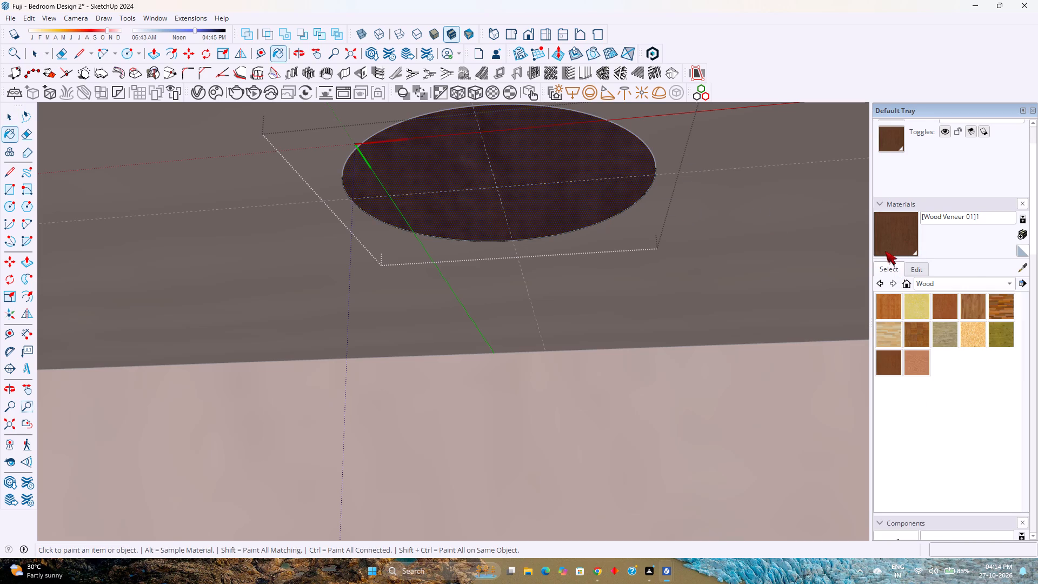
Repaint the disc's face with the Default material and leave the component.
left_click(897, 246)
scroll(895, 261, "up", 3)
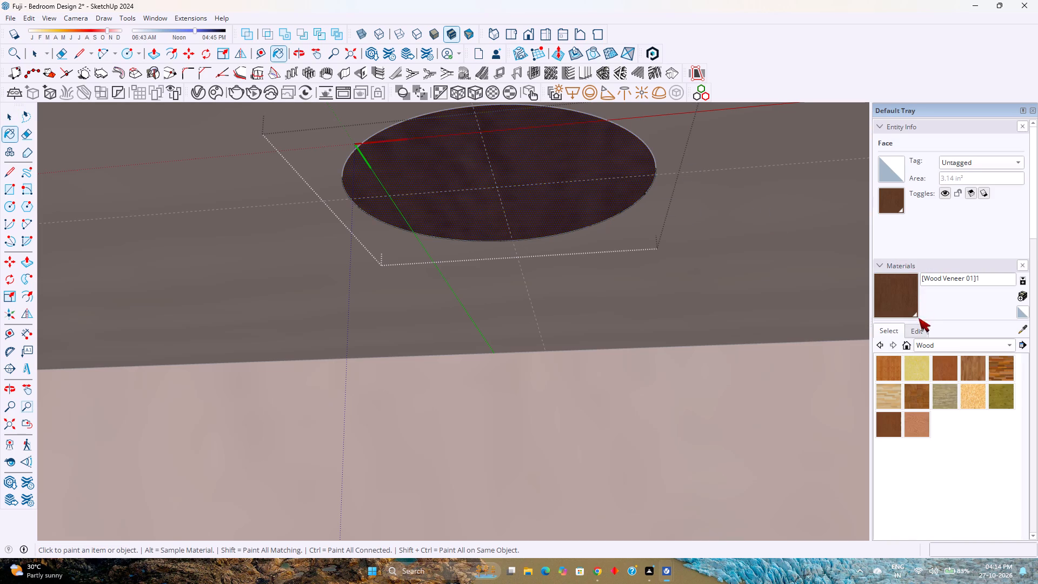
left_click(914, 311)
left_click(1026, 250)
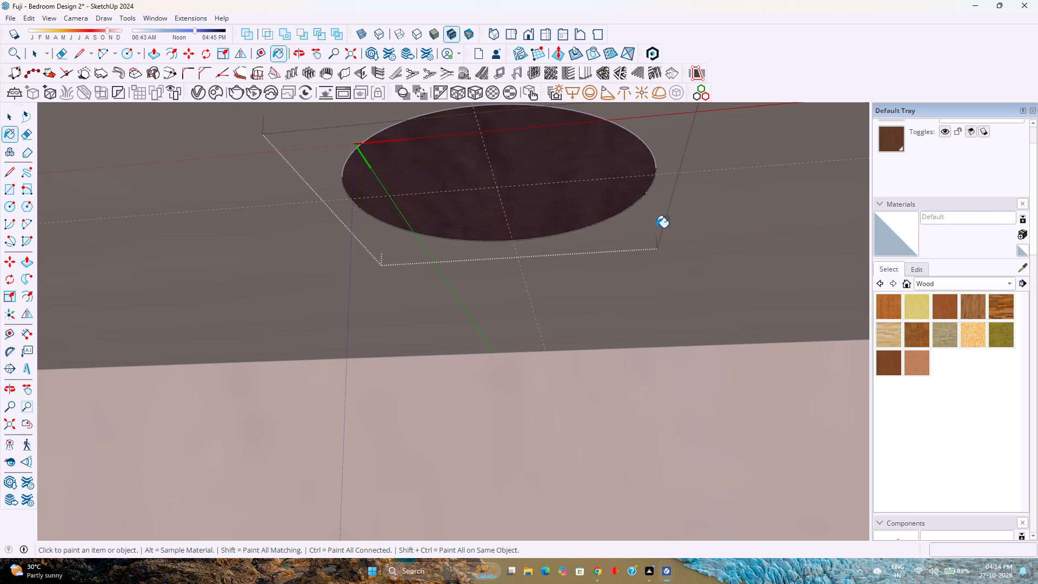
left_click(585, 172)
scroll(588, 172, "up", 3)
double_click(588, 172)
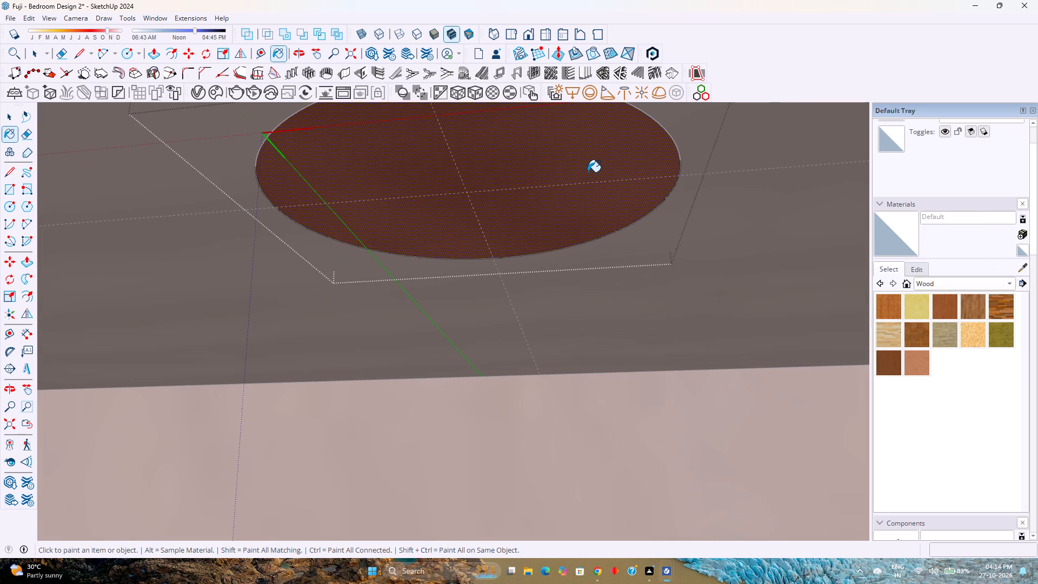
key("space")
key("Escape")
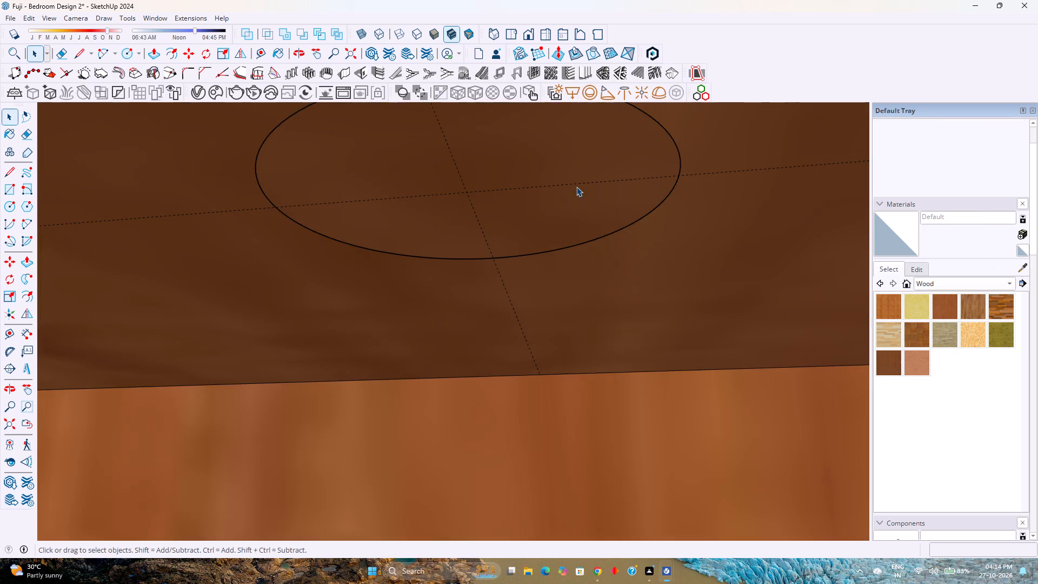
Reopen the disc component and paint its face white with Color M00 from the Colors collection.
middle_click_drag(576, 187, 596, 302, "shift")
middle_click(596, 302, "shift")
double_click(574, 257)
scroll(559, 274, "up", 3)
left_click(559, 274)
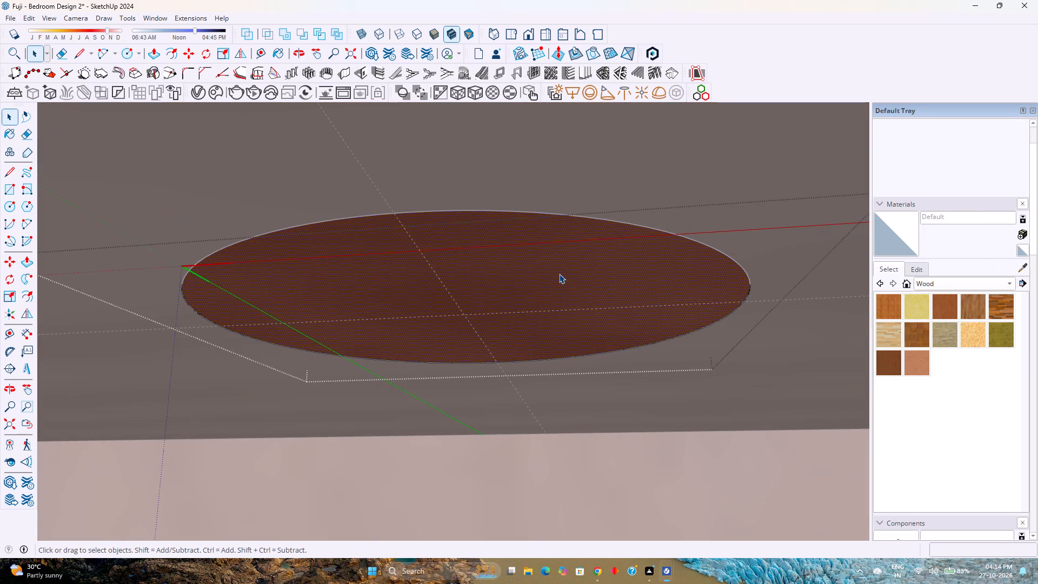
middle_click_drag(559, 275, 519, 209)
scroll(519, 208, "up", 1)
scroll(555, 259, "down", 4)
scroll(936, 154, "up", 4)
double_click(616, 260)
left_click(594, 283)
left_click(594, 283)
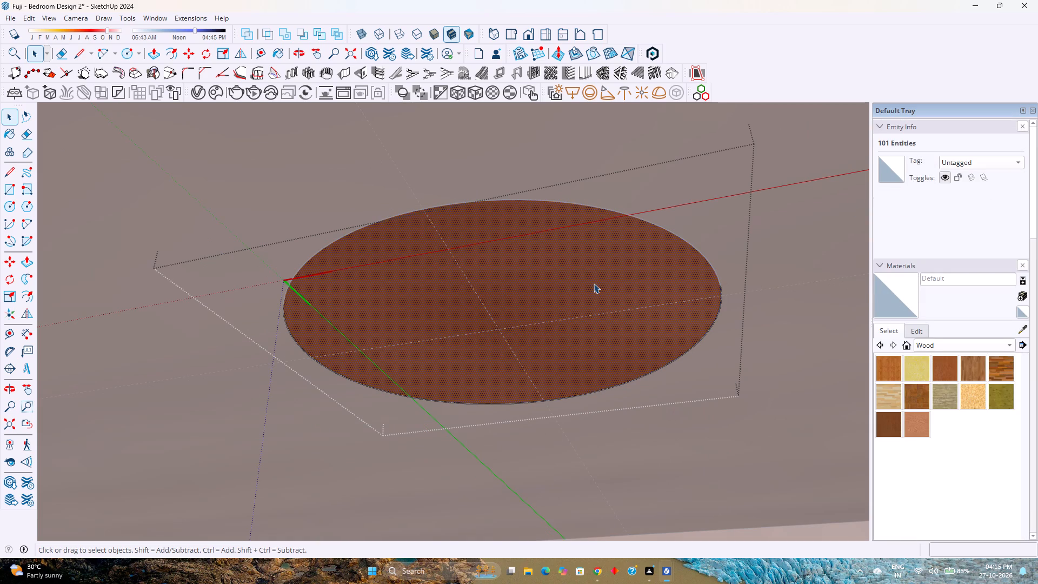
left_click(961, 166)
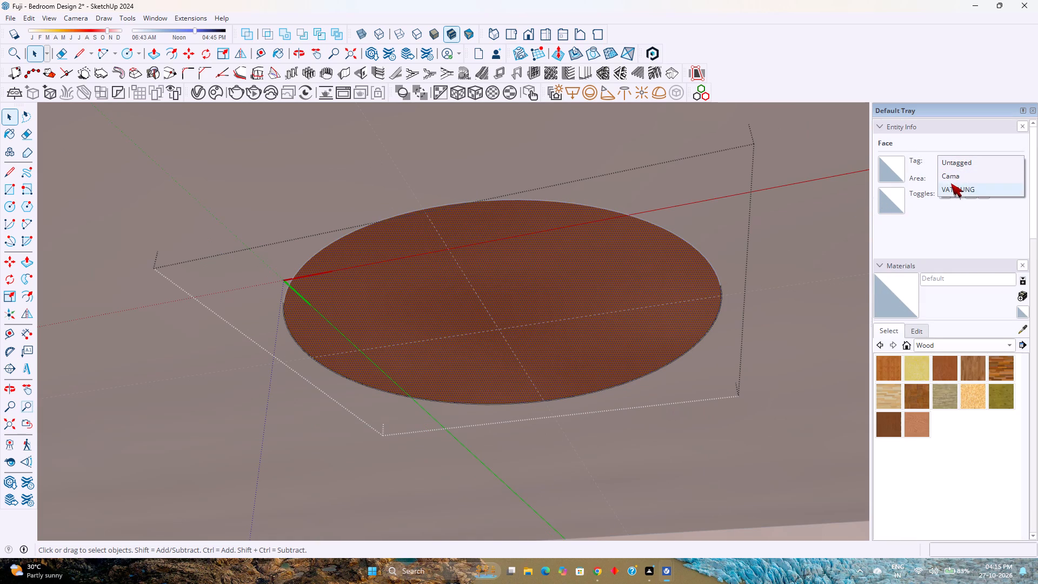
left_click(946, 216)
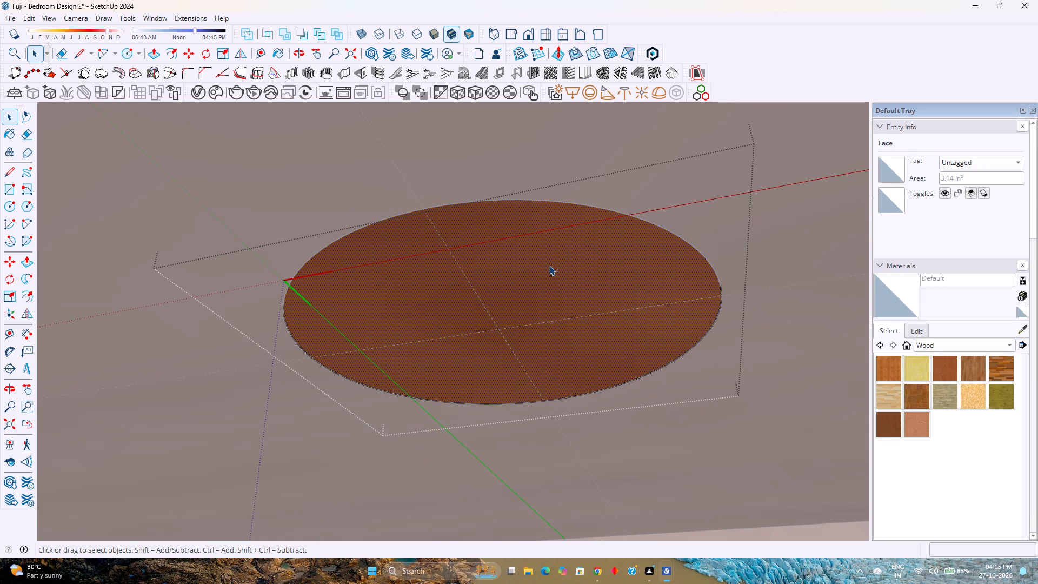
left_click(925, 343)
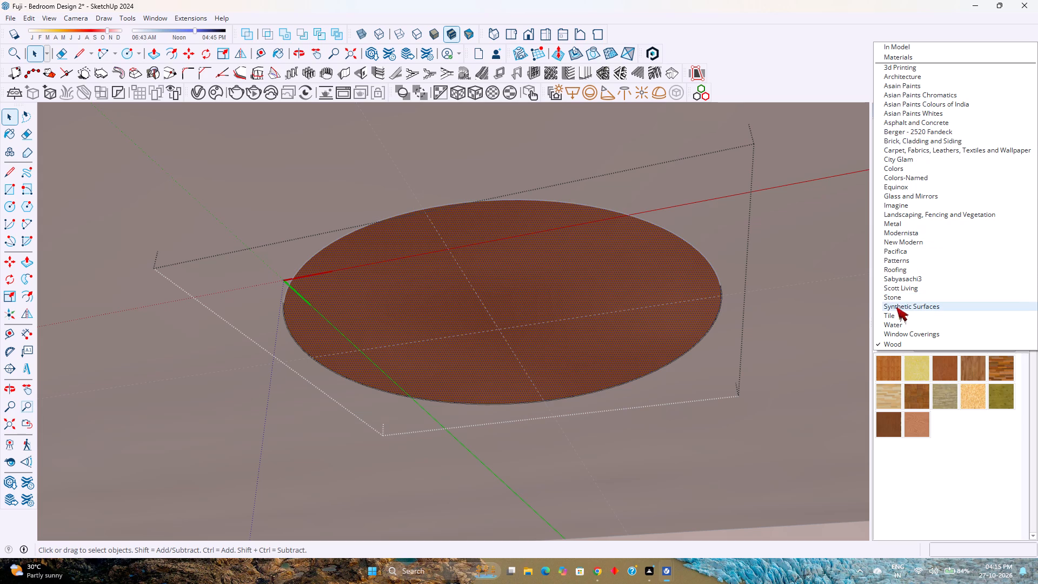
left_click(910, 169)
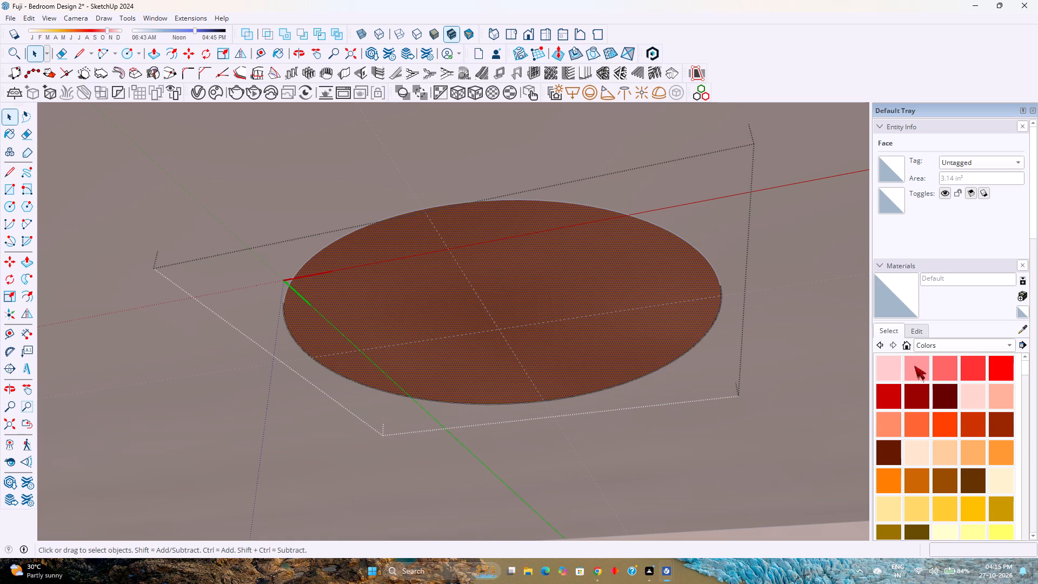
scroll(939, 429, "down", 20)
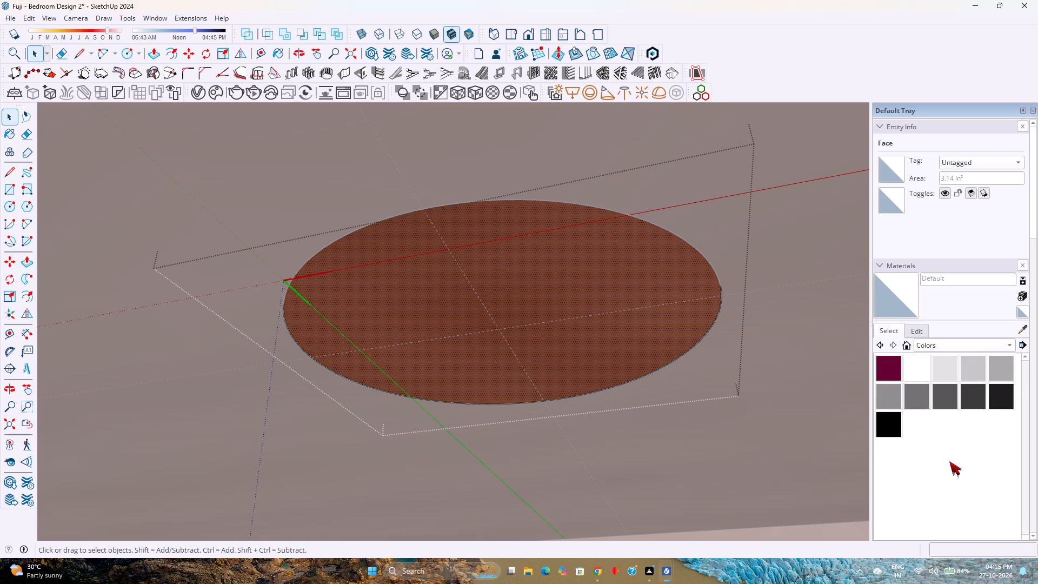
left_click(920, 373)
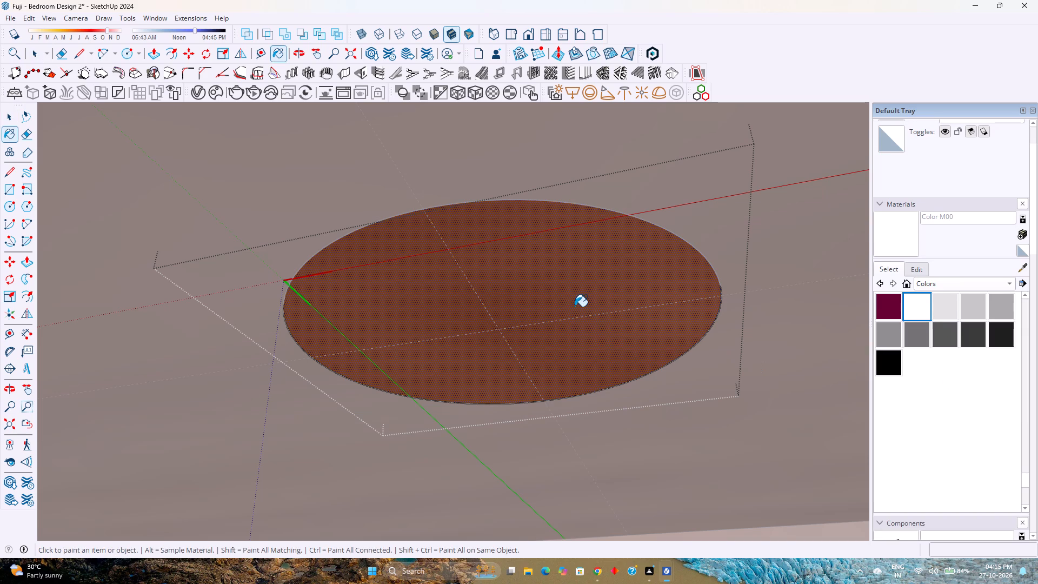
left_click(575, 295)
scroll(575, 295, "up", 2)
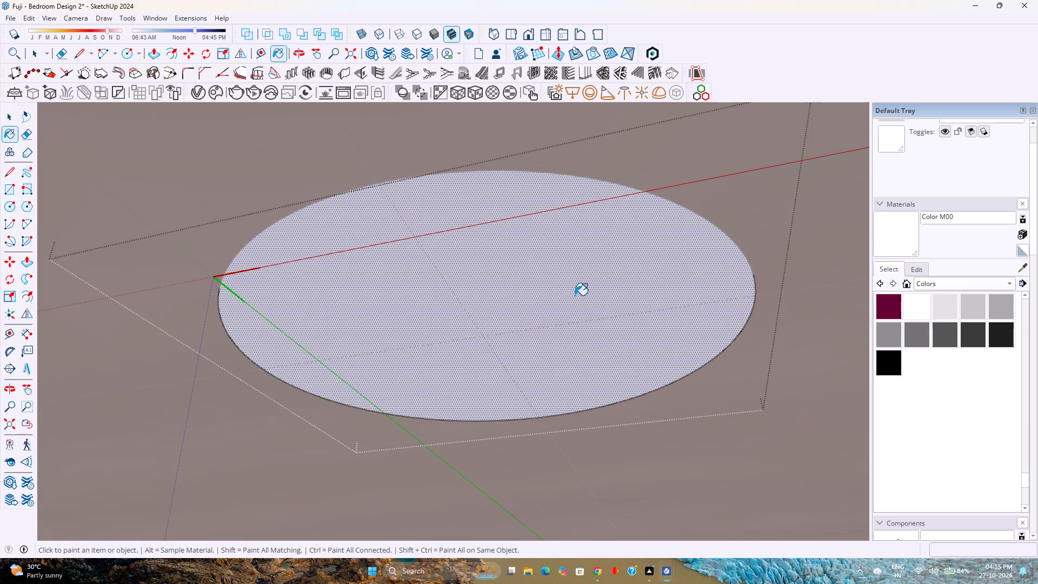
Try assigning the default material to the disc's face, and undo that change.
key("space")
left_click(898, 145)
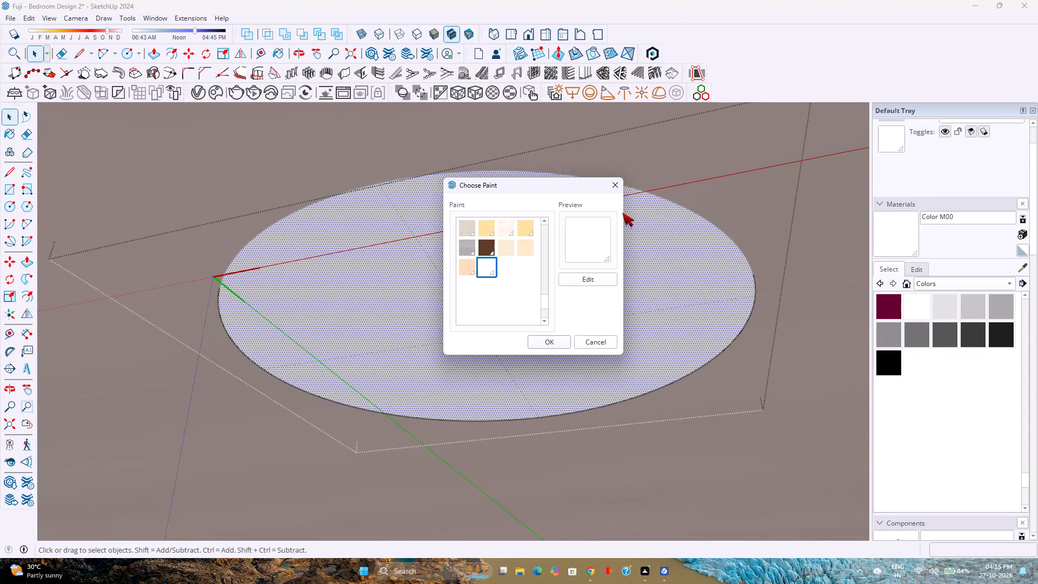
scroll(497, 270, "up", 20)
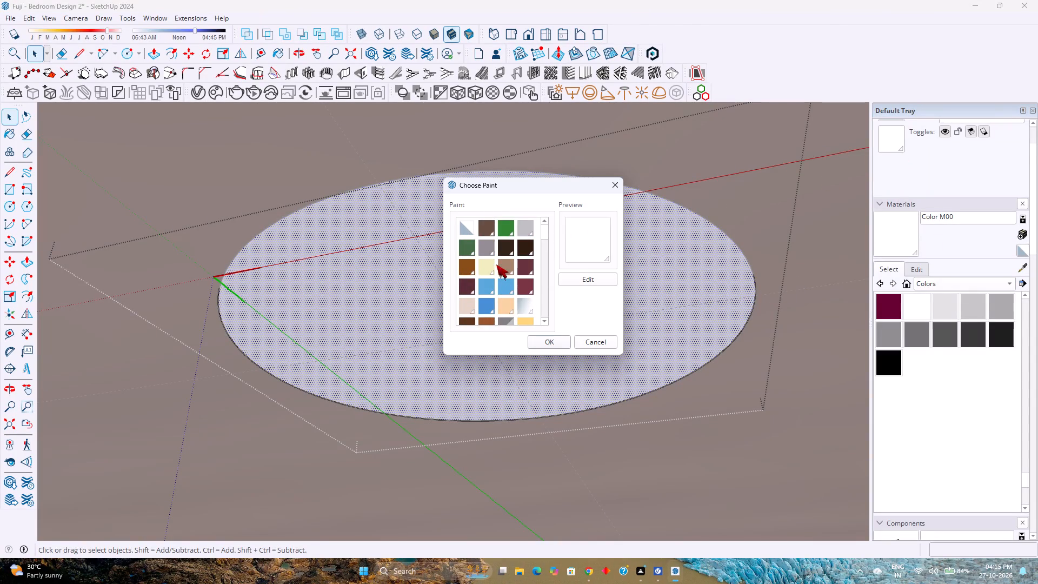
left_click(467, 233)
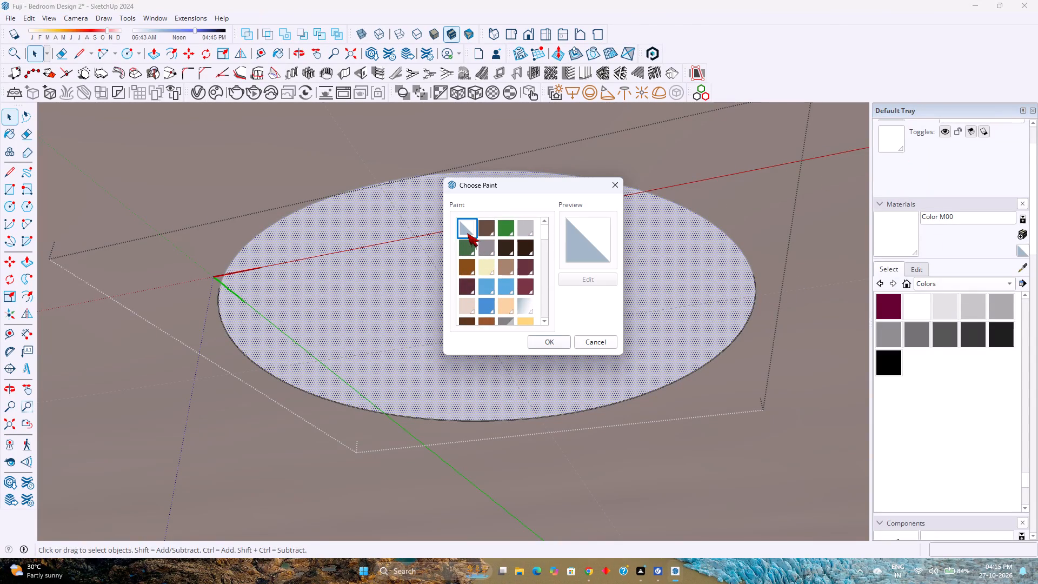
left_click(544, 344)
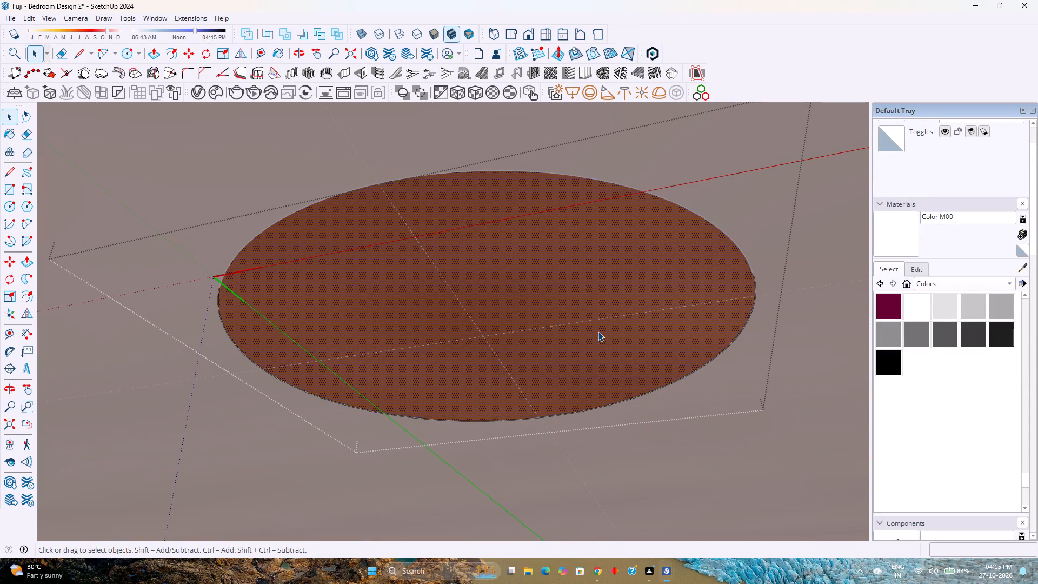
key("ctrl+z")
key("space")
Apply the white Color M00 to the disc's face again.
scroll(600, 336, "up", 2)
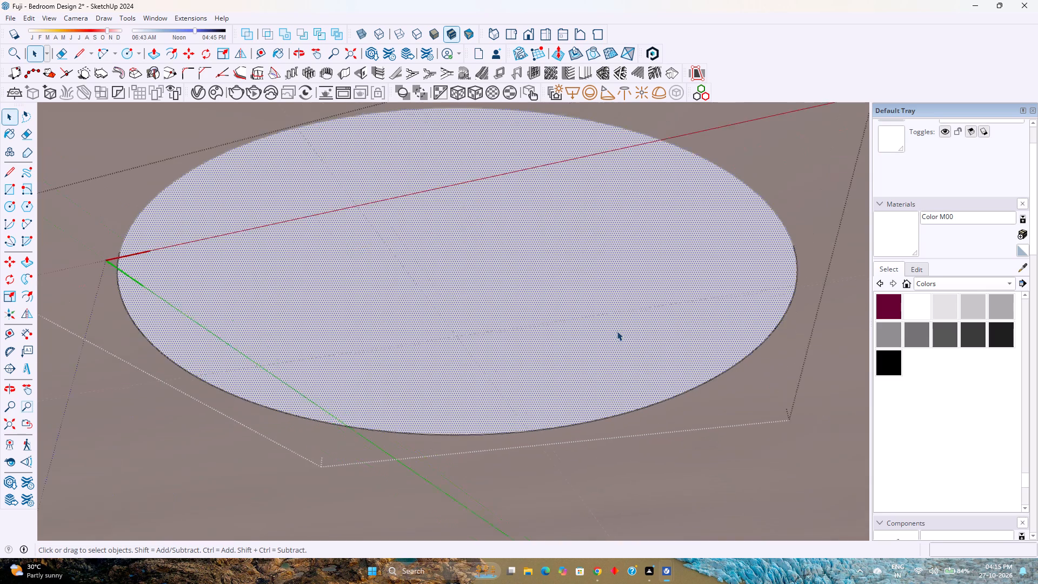
scroll(617, 331, "up", 2)
scroll(617, 333, "down", 6)
middle_click_drag(589, 367, 604, 406, "shift")
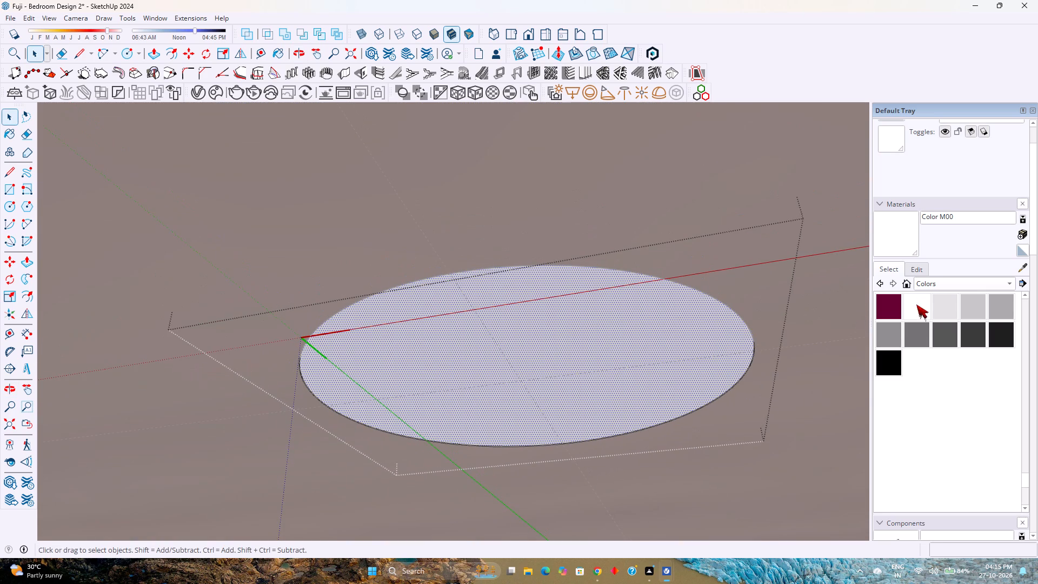
left_click(917, 309)
left_click(650, 332)
key("space")
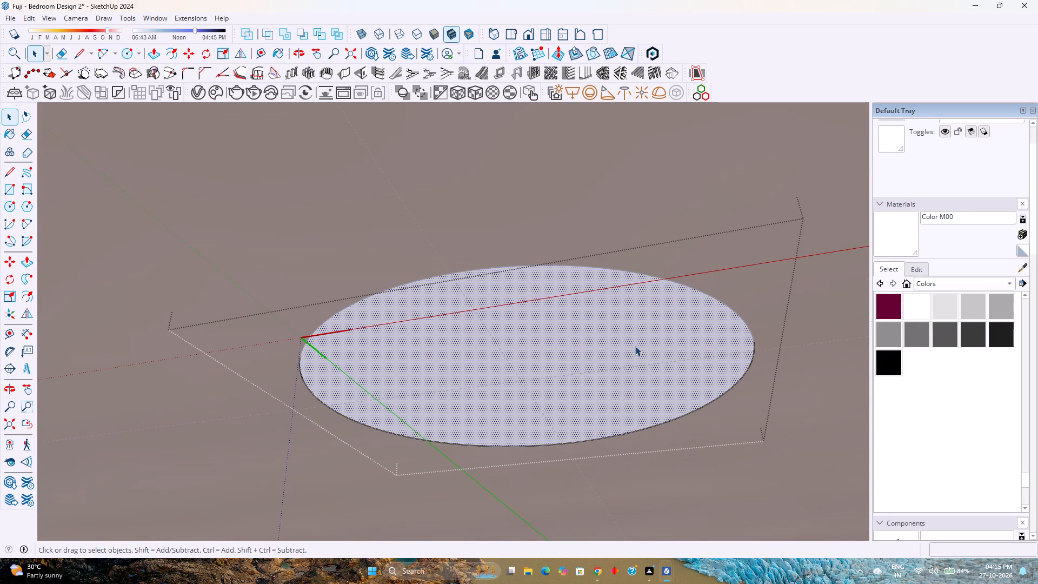
Extrude the white disc's face downward by 0.5" to give the spotlight a cylindrical body.
key("Escape")
double_click(632, 346)
scroll(632, 346, "up", 2)
left_click(632, 346)
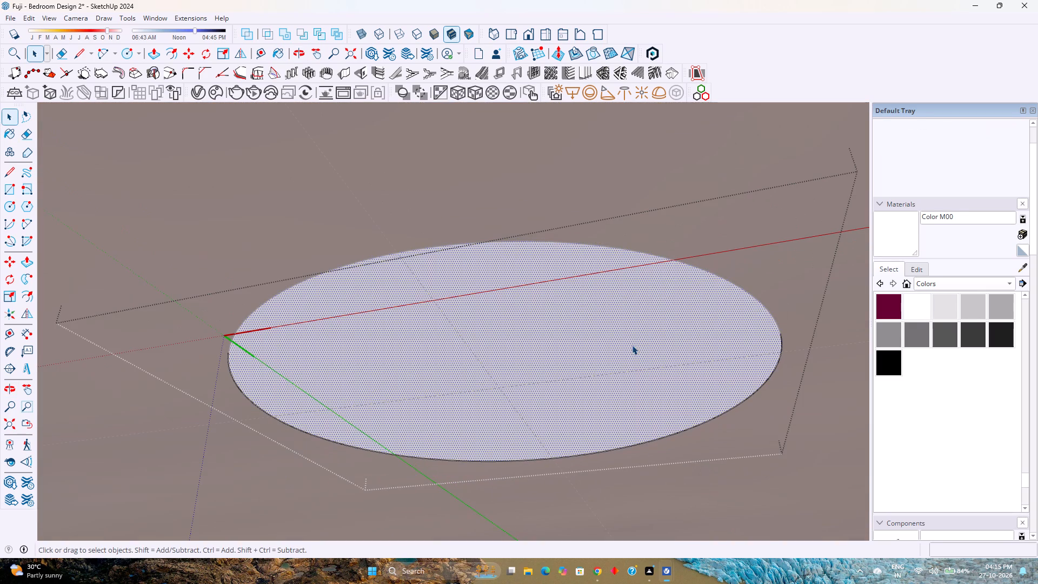
key("p")
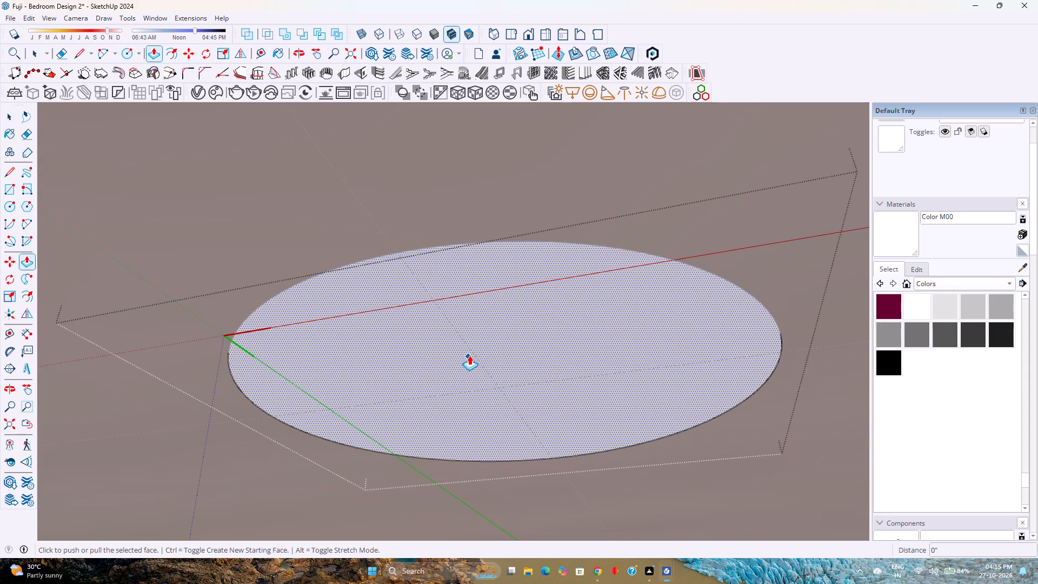
left_click(505, 339)
type("0.5")
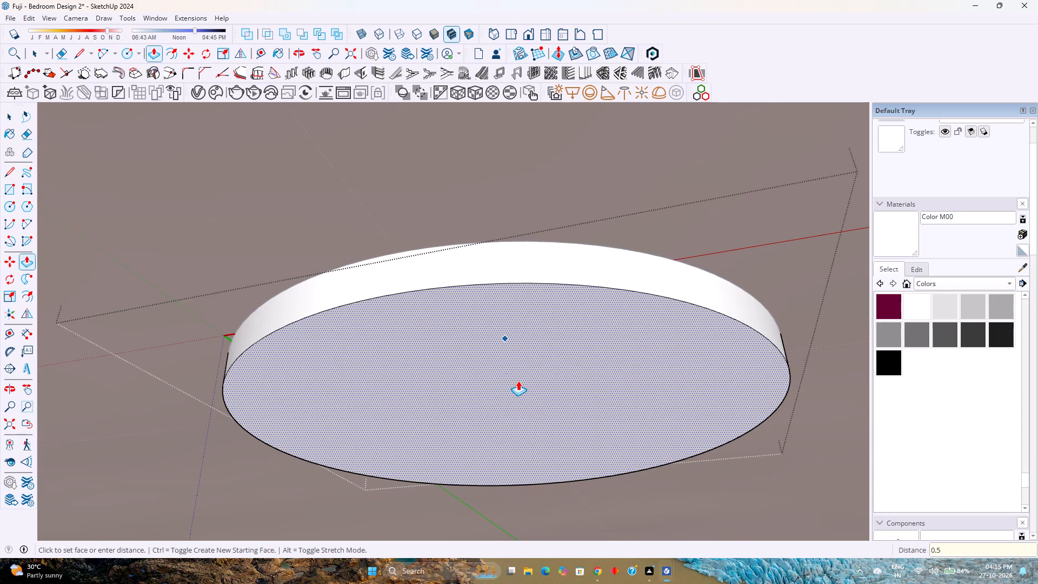
key("Return")
middle_click_drag(524, 408, 511, 302)
middle_click(511, 293)
scroll(511, 286, "up", 1)
scroll(523, 280, "down", 9)
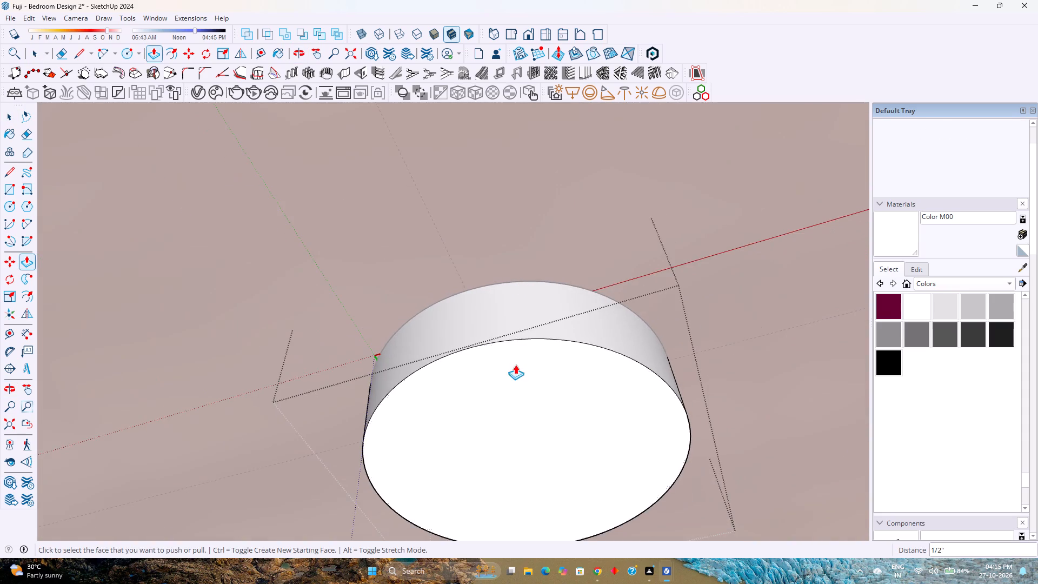
Offset the cylinder's bottom face inward by about 1/16", and offset the resulting inner face by about 7/16".
middle_click_drag(508, 407, 511, 354)
scroll(513, 354, "down", 4)
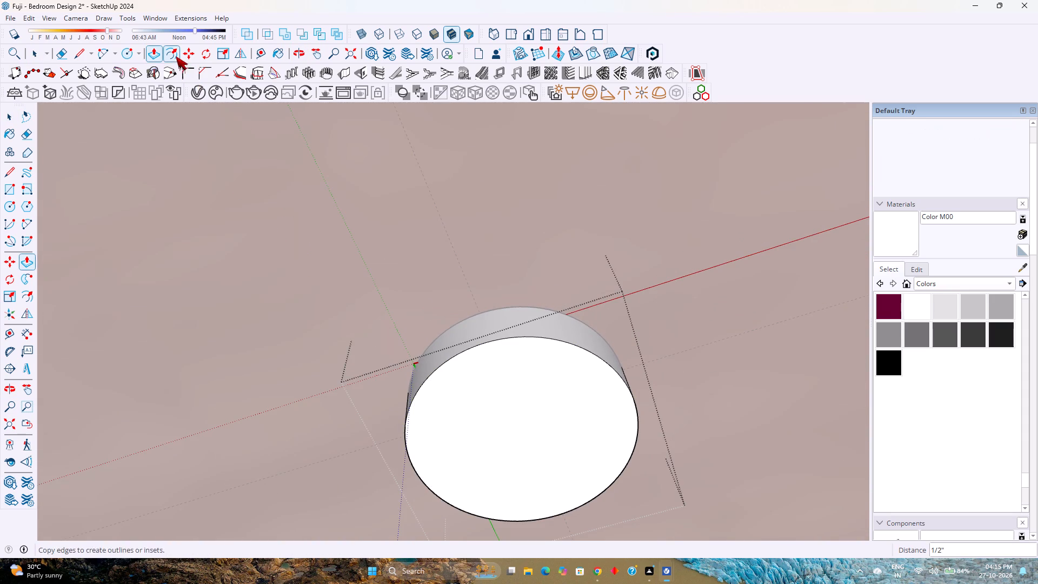
left_click(176, 56)
left_click(545, 352)
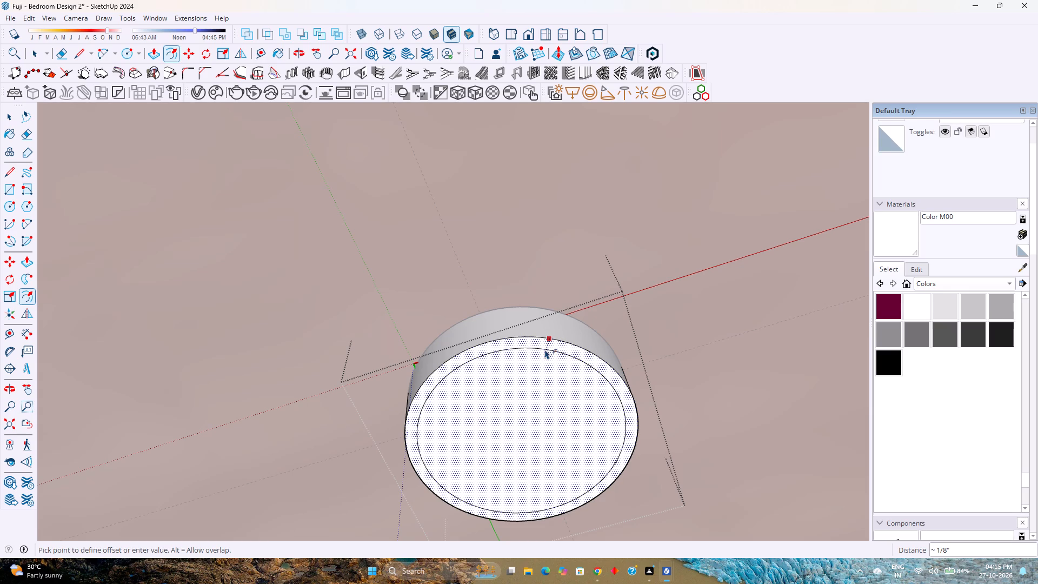
left_click(550, 343)
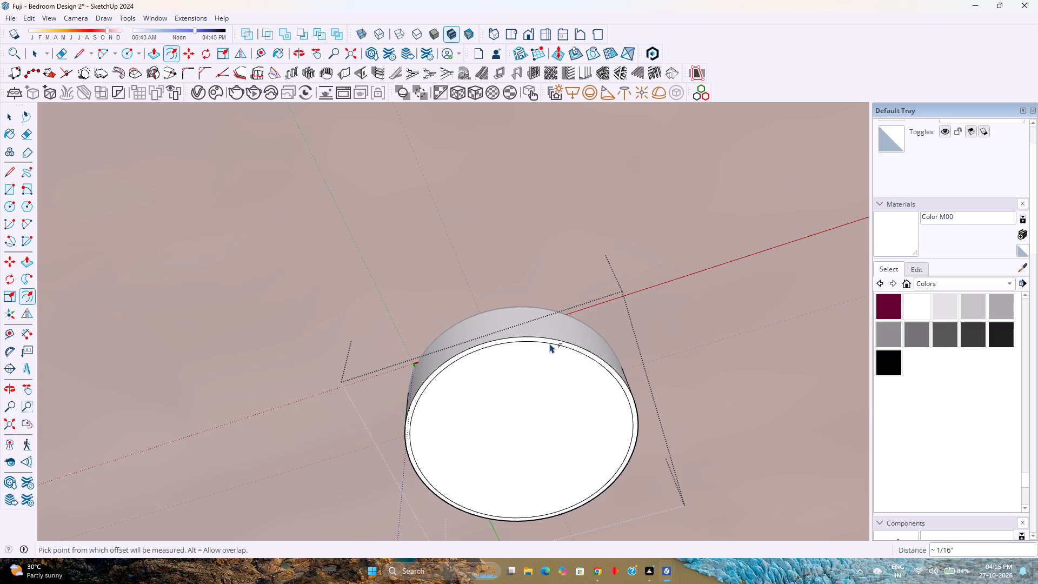
left_click(571, 380)
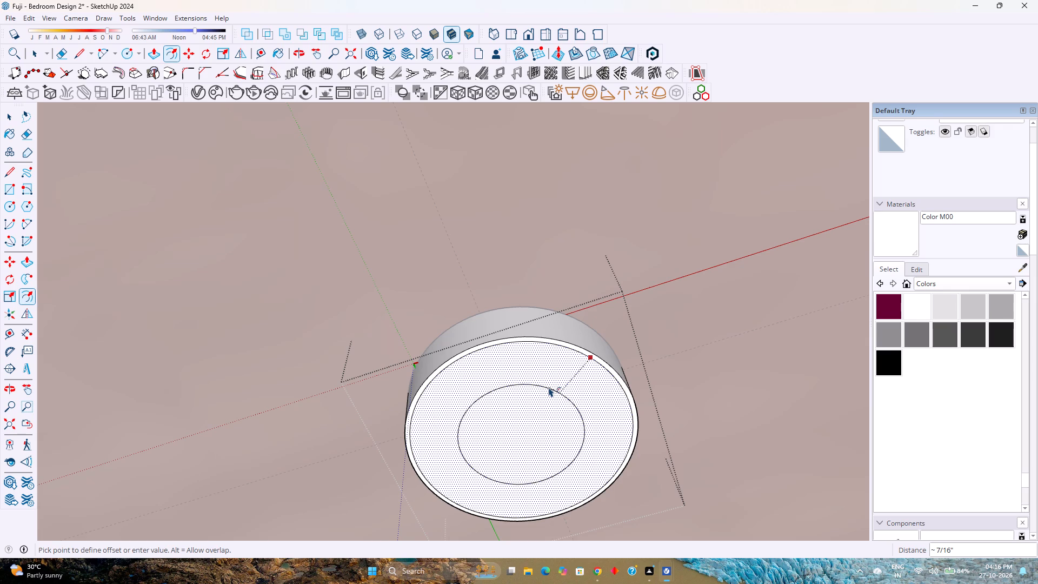
left_click(549, 387)
Recess the central circle of the spotlight's bottom face by about 1/16" with Push/Pull.
scroll(573, 406, "up", 6)
middle_click_drag(573, 406, 518, 480)
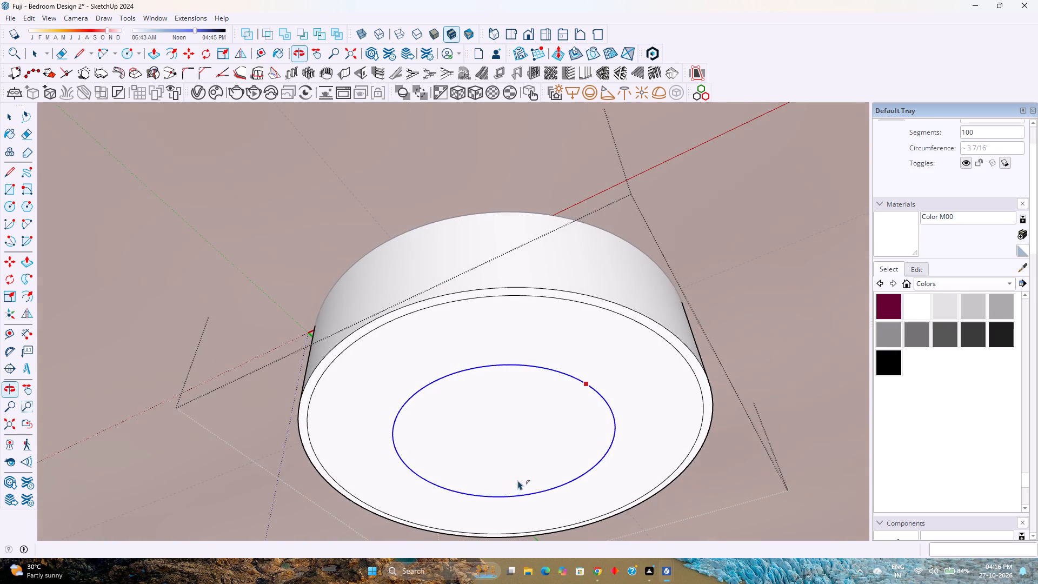
key("p")
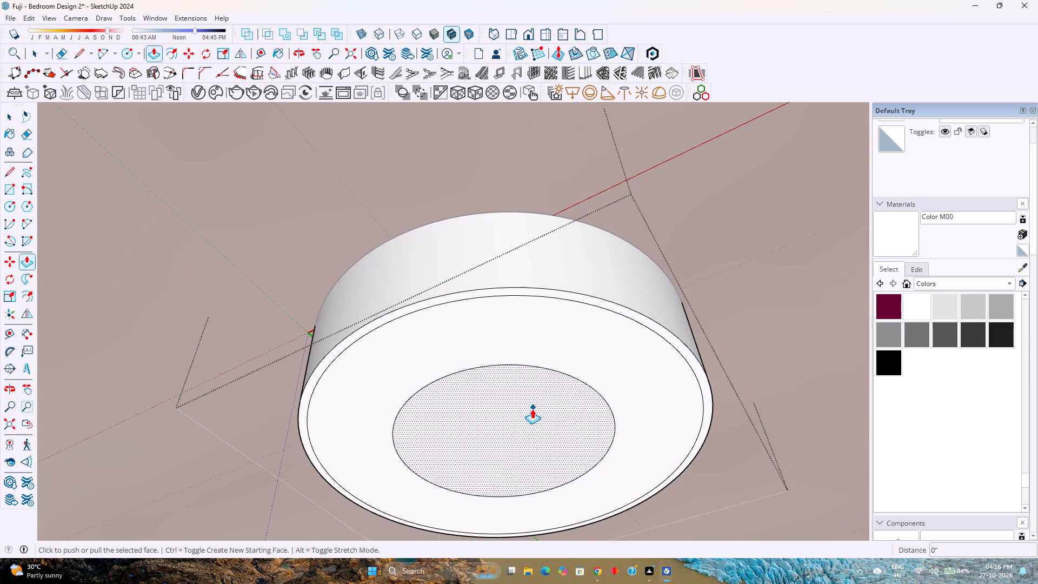
left_click(527, 422)
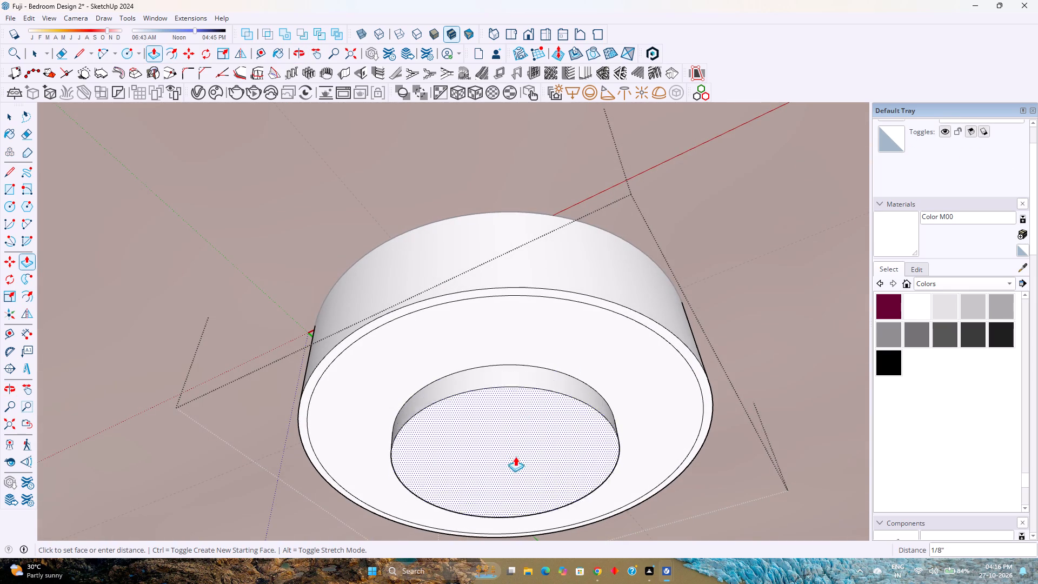
left_click(504, 415)
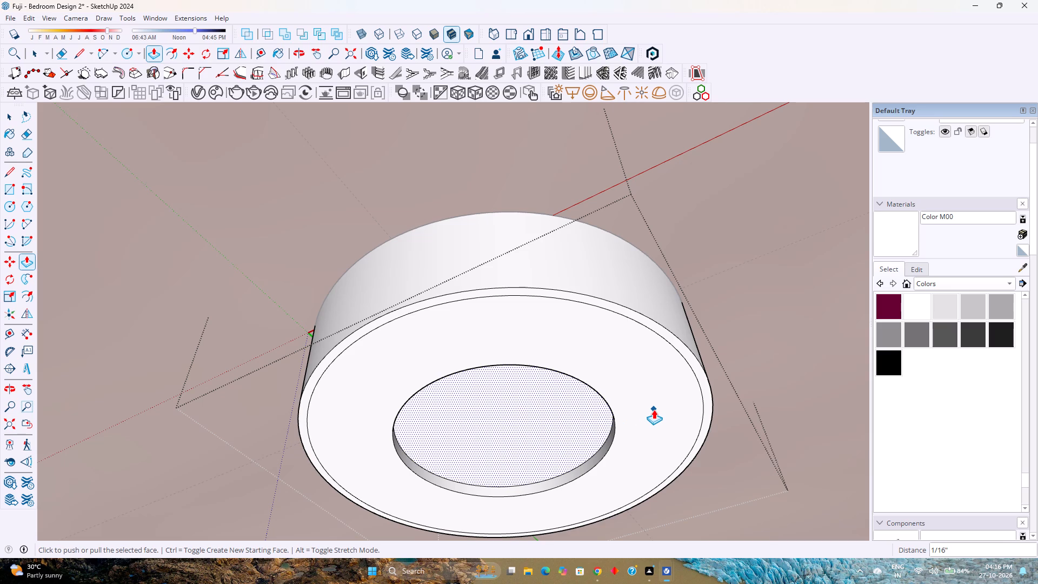
key("Escape")
Extrude the narrow outer rim of the spotlight's bottom face by 1/64" and leave the component.
left_click(650, 393)
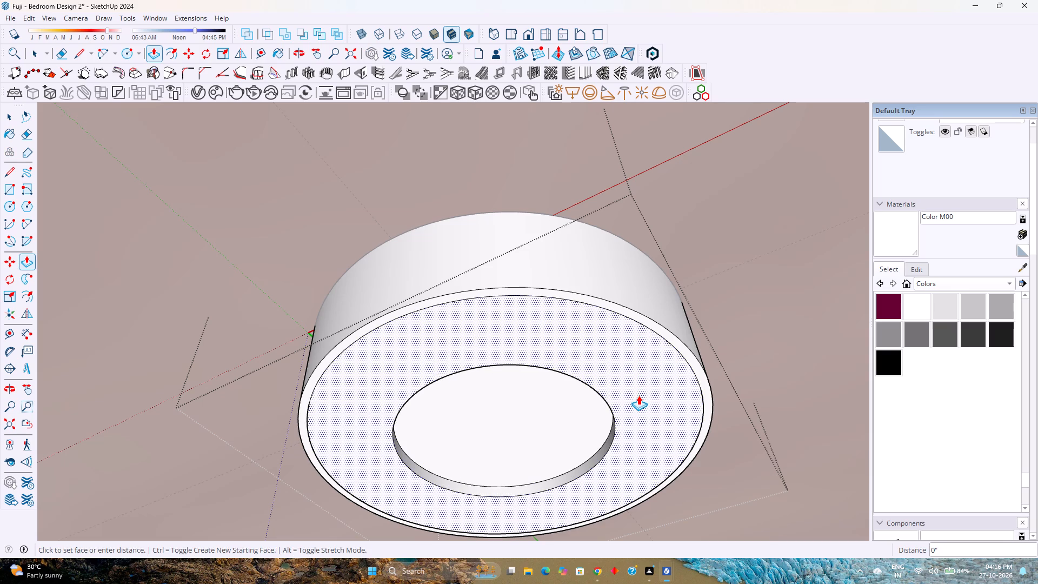
left_click(638, 395)
left_click(667, 337)
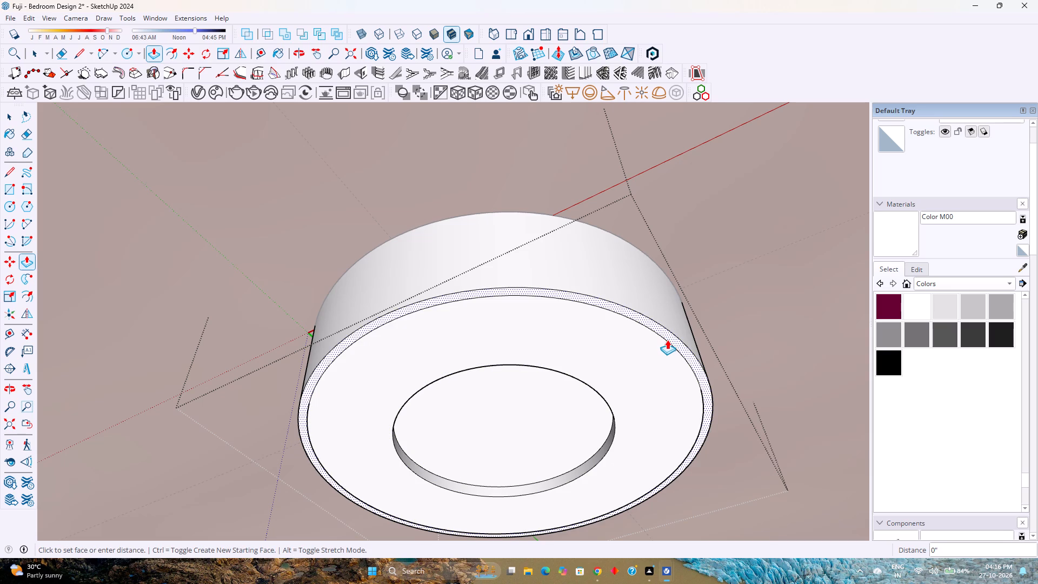
scroll(668, 343, "up", 3)
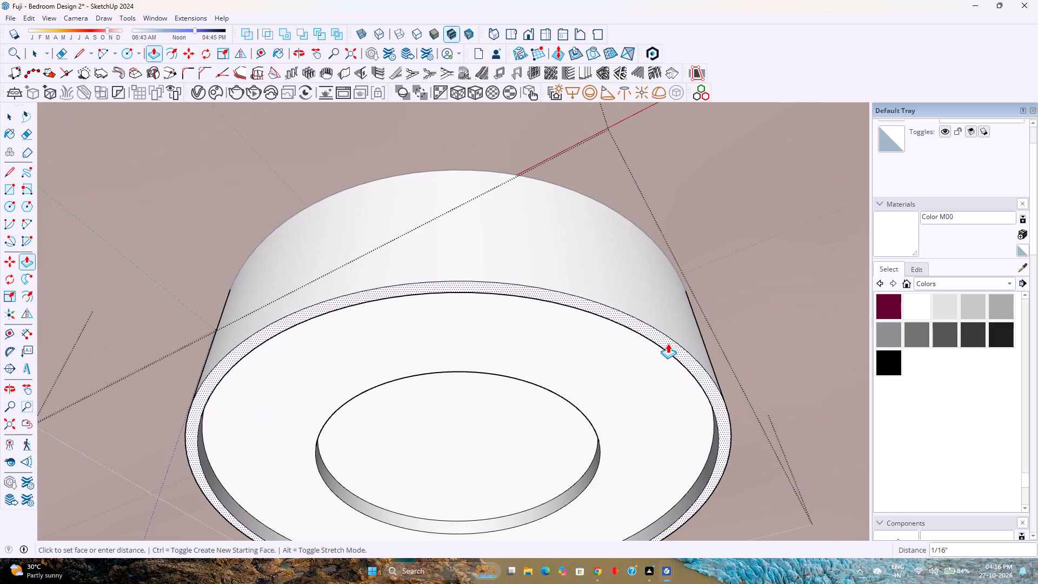
type("1/64")
key("Return")
key("space")
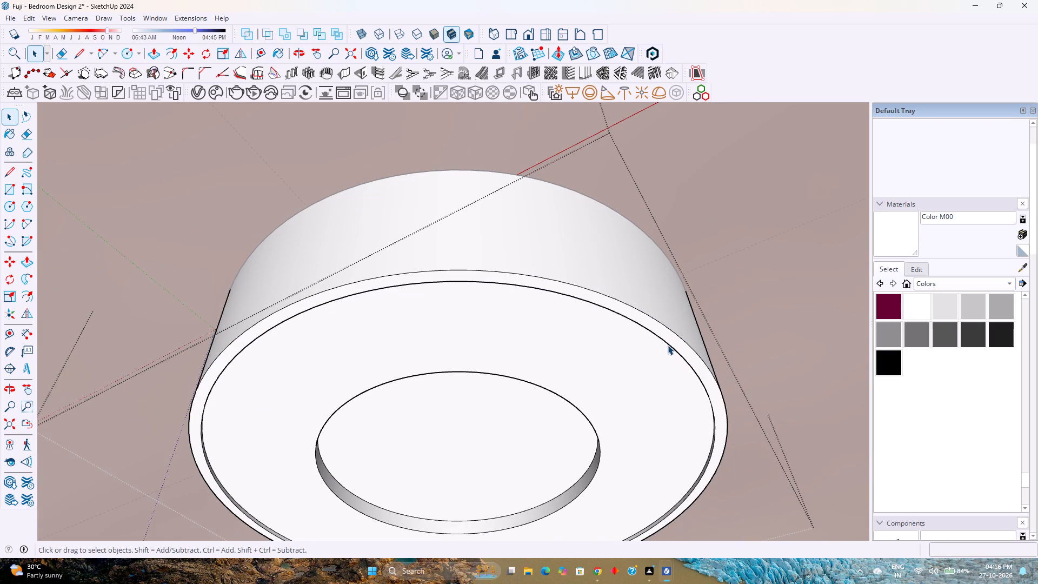
key("Escape")
Examine the spotlight's shape and placement in the shelf unit's top compartment from several distances and angles.
scroll(670, 348, "down", 7)
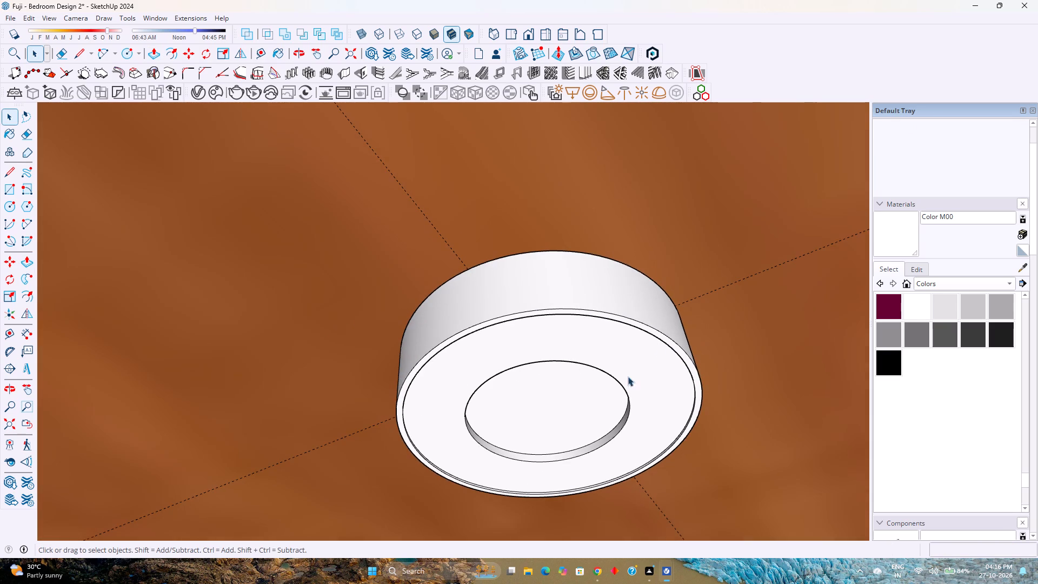
double_click(622, 359)
scroll(564, 393, "down", 4)
middle_click_drag(564, 393, 606, 429)
middle_click(606, 429)
middle_click(606, 429)
scroll(606, 429, "down", 18)
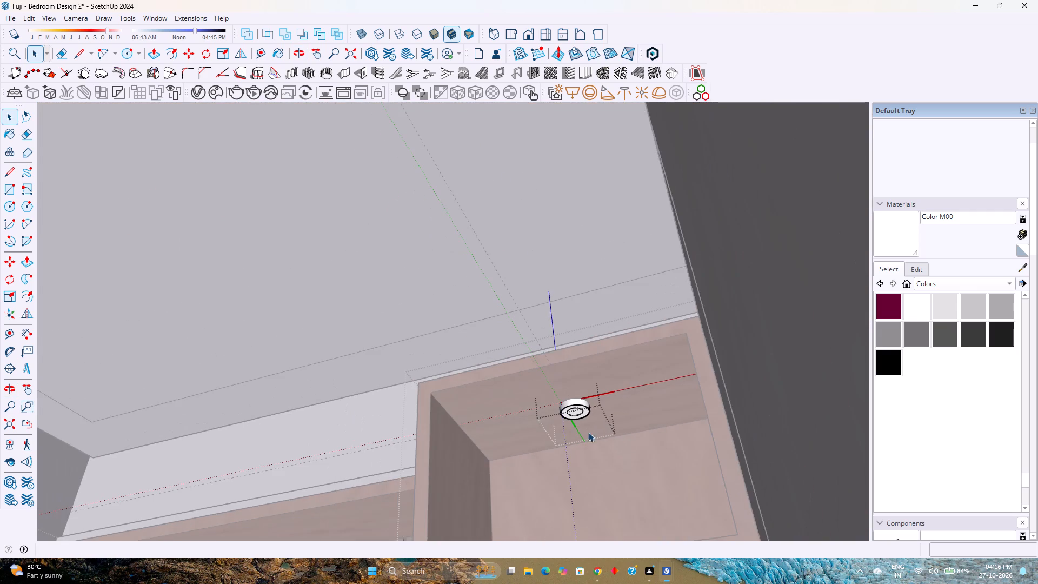
middle_click_drag(570, 433, 640, 399)
scroll(643, 398, "down", 8)
middle_click_drag(643, 398, 650, 434)
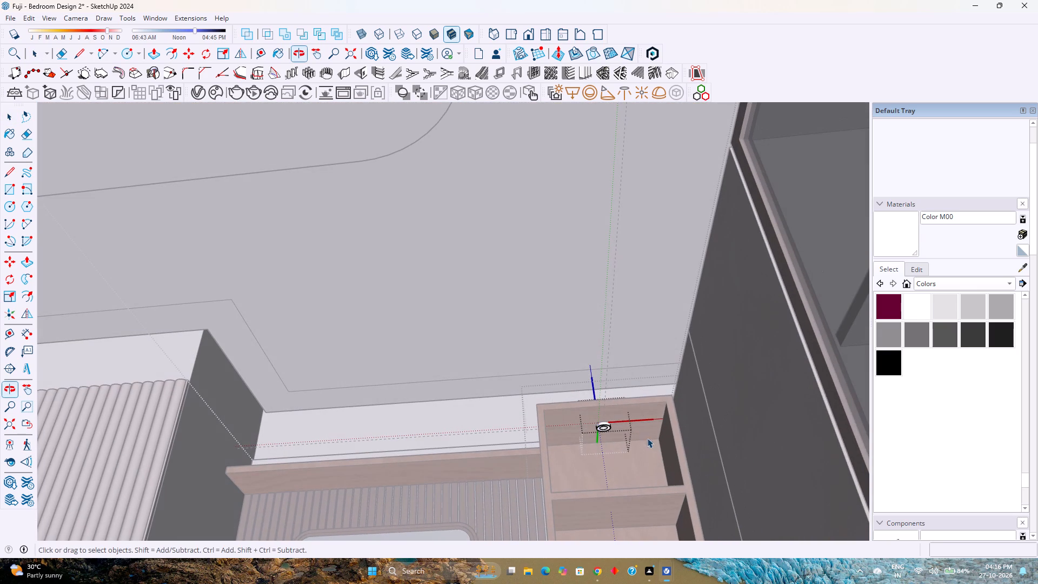
key("Escape")
scroll(597, 438, "up", 10)
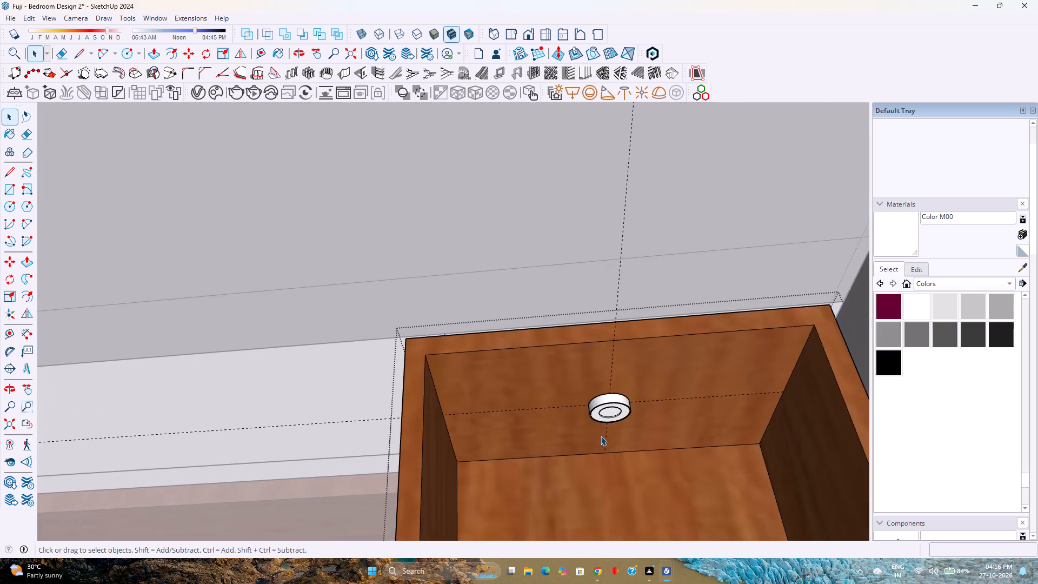
scroll(601, 436, "up", 4)
middle_click_drag(621, 393, 636, 430)
scroll(634, 424, "down", 4)
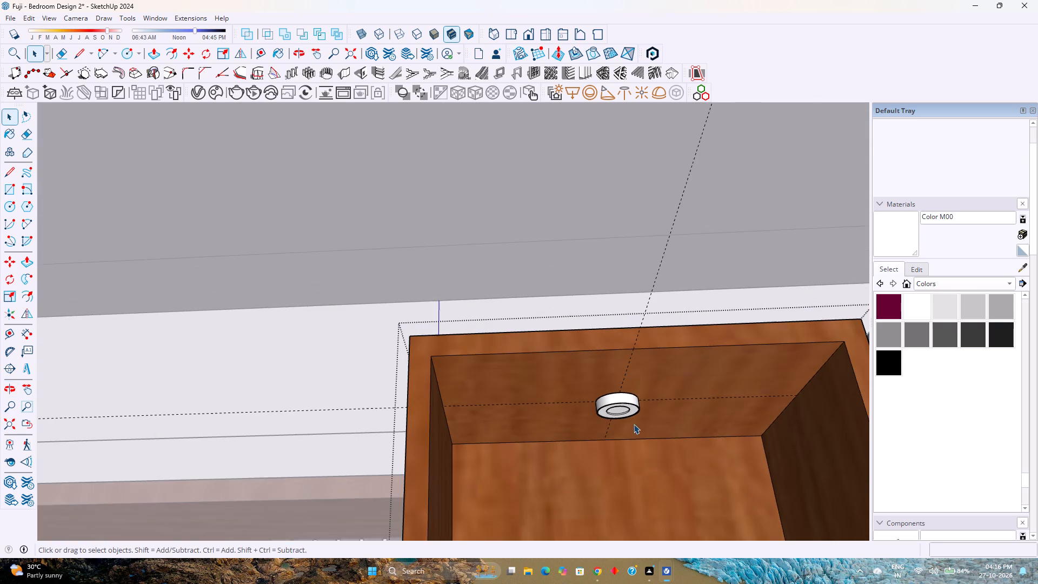
scroll(616, 412, "up", 6)
scroll(617, 407, "down", 8)
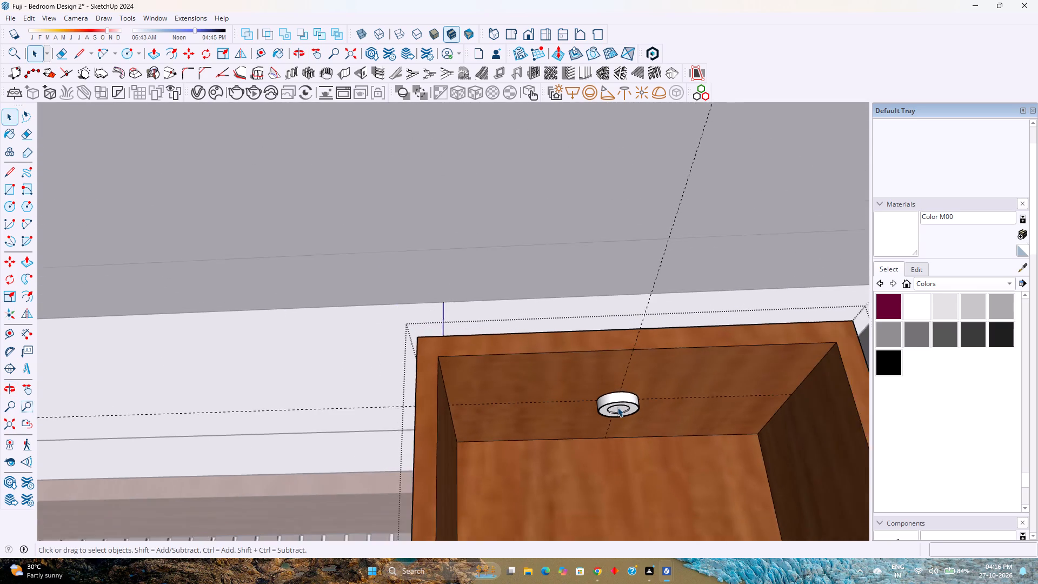
Move both crossing guide lines about 1' 1 5/16" from the top compartment to the compartment below, snapping corner to corner.
middle_click_drag(632, 476, 623, 435)
left_click(657, 388)
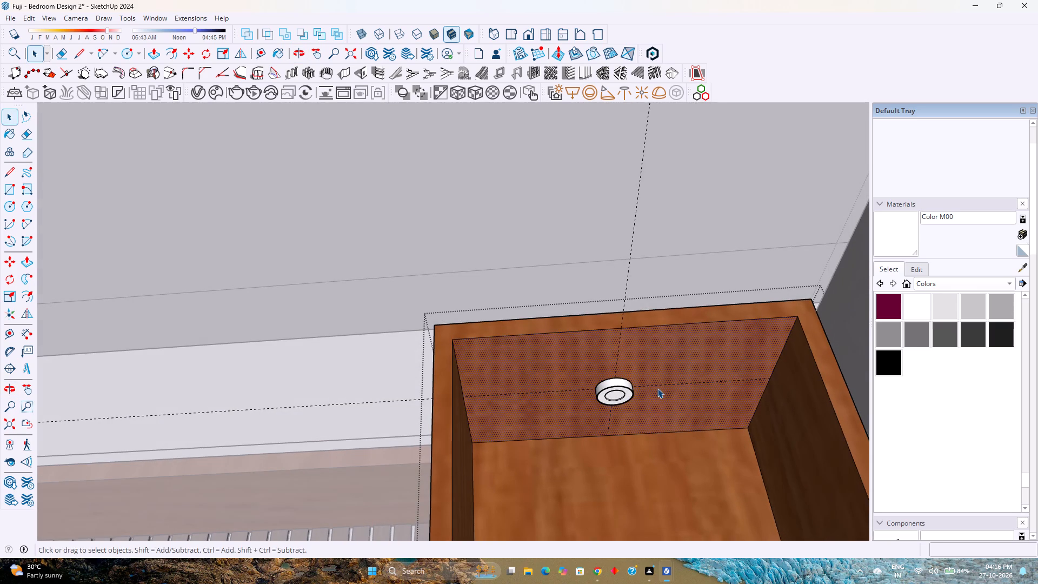
left_click(660, 384)
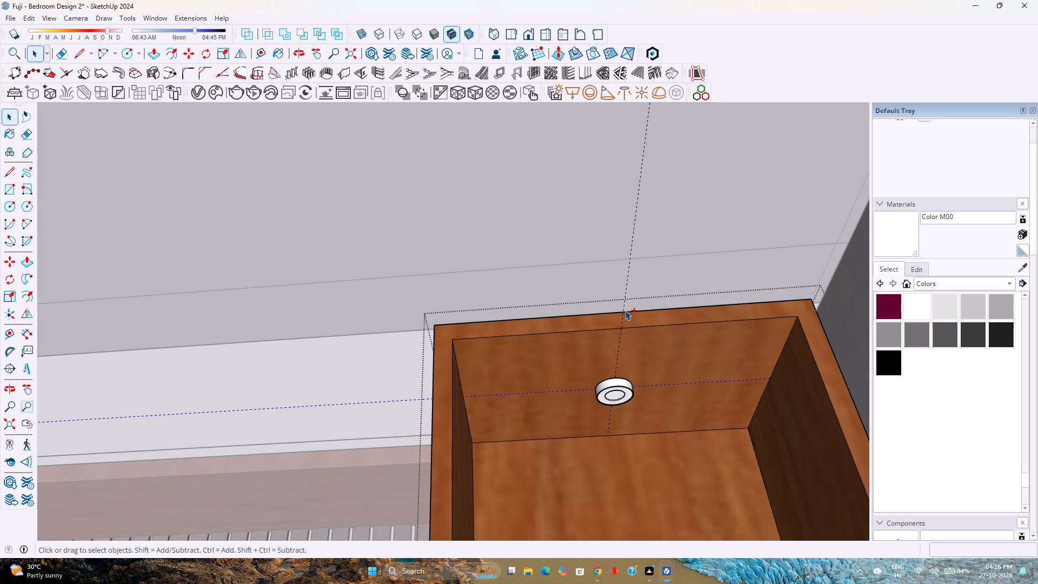
left_click(624, 302, "ctrl")
left_click(190, 47)
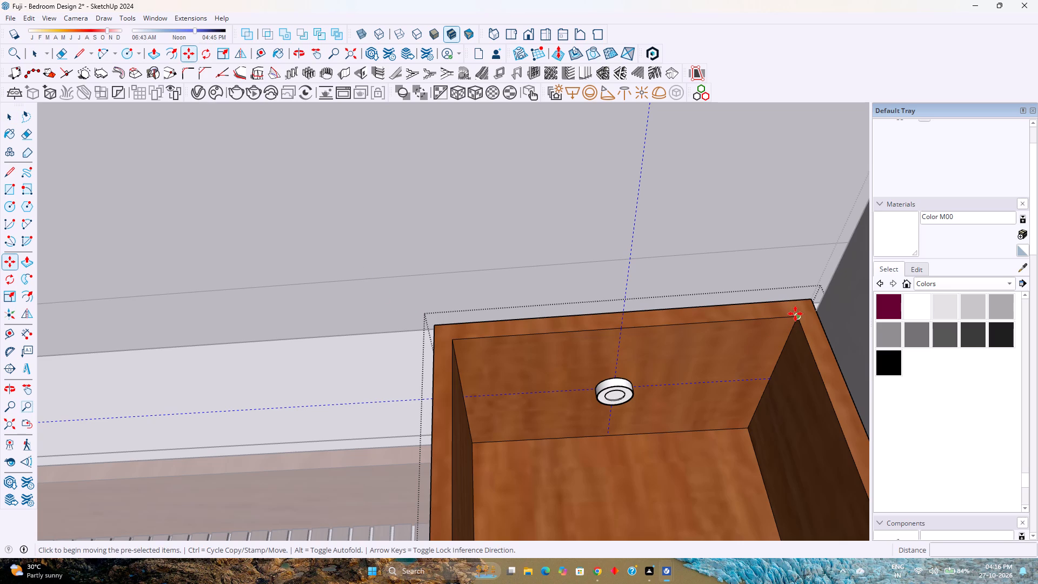
left_click(795, 314)
scroll(791, 347, "down", 7)
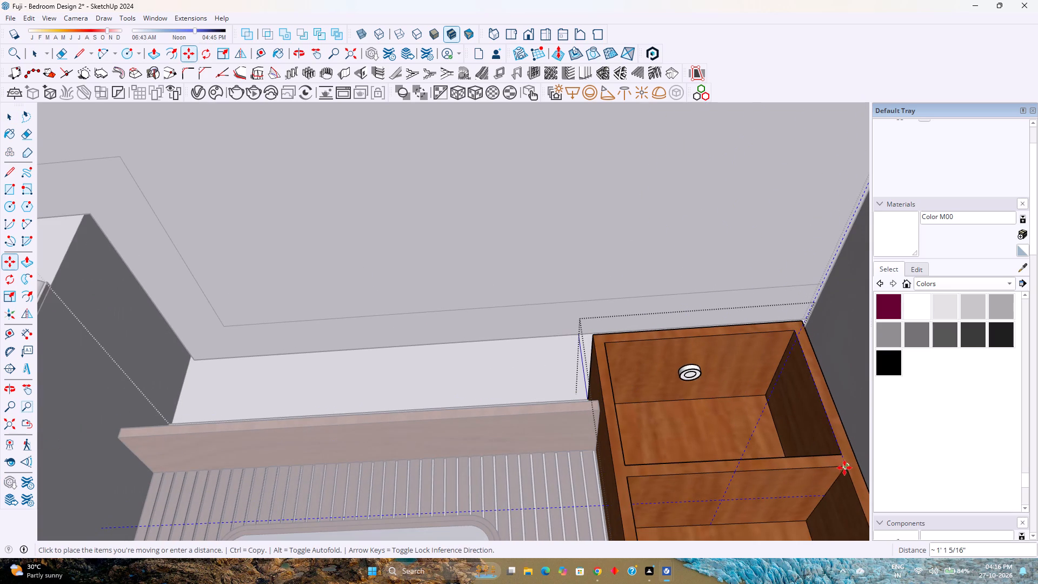
left_click(845, 468)
Draw a 1" radius circle centred where the guides cross on the underside of the second compartment's top board.
scroll(776, 507, "up", 7)
key("c")
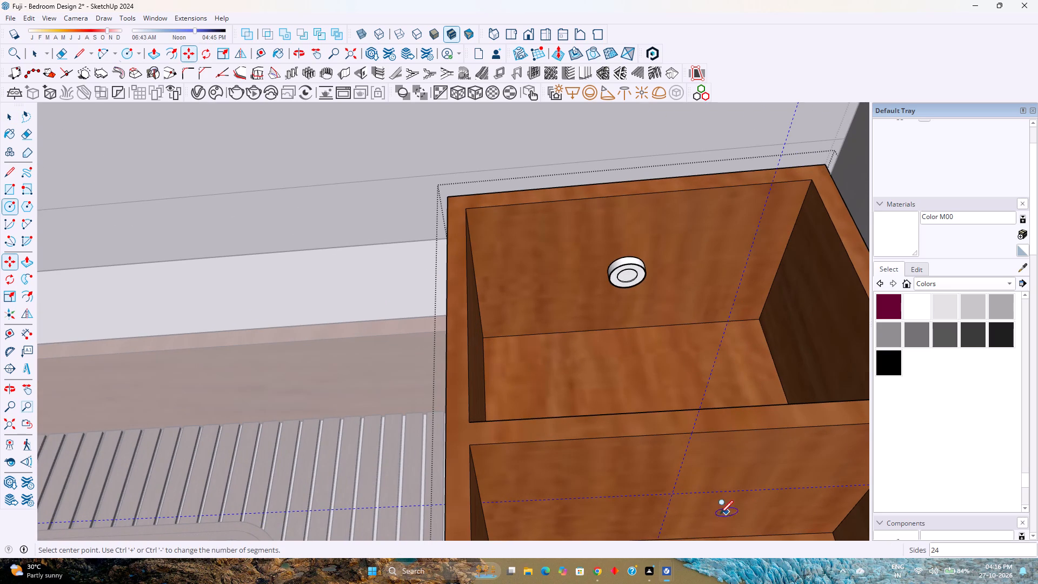
left_click(671, 493)
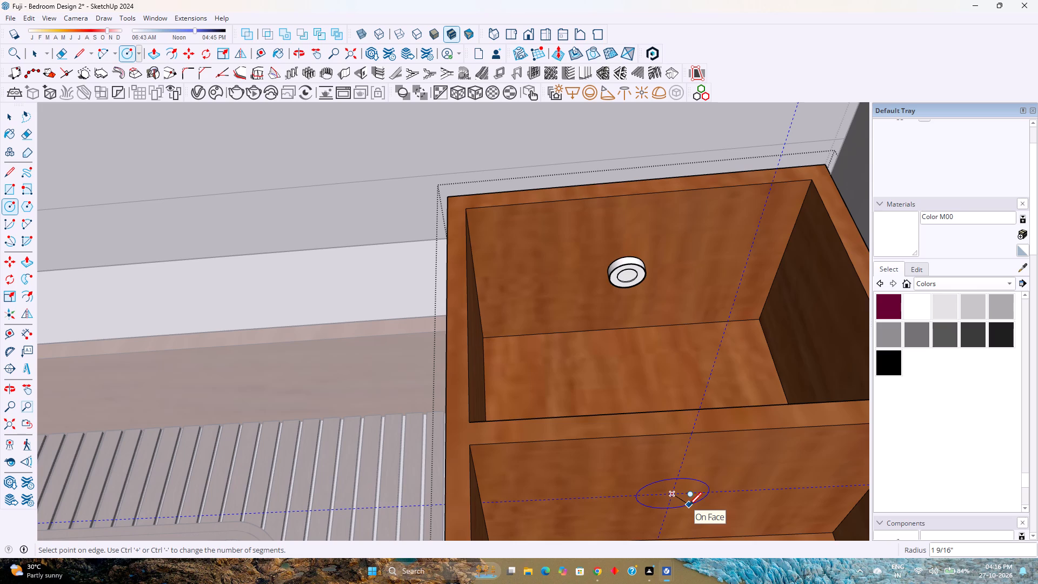
key("1")
key("Return")
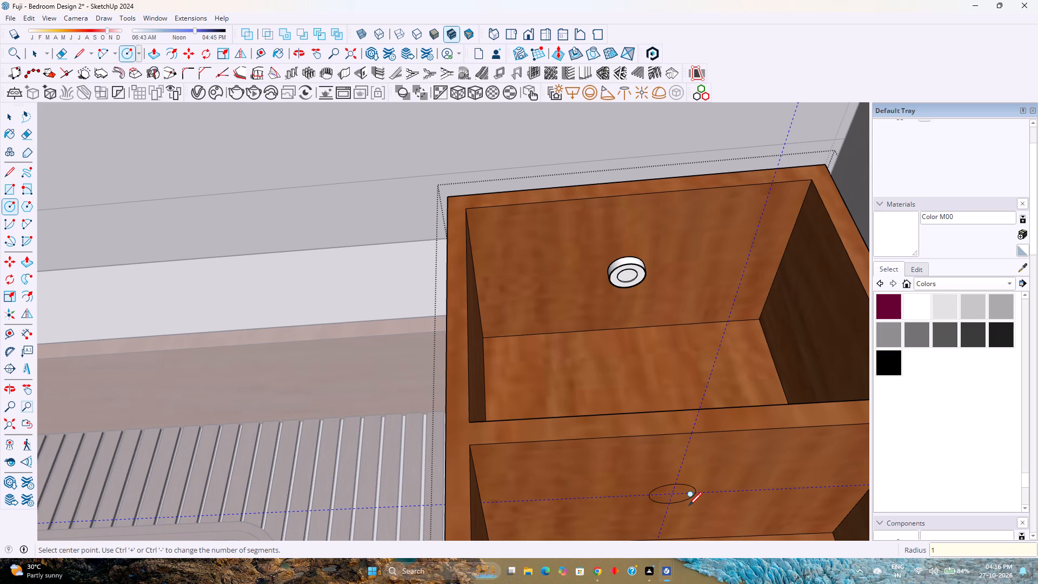
key("space")
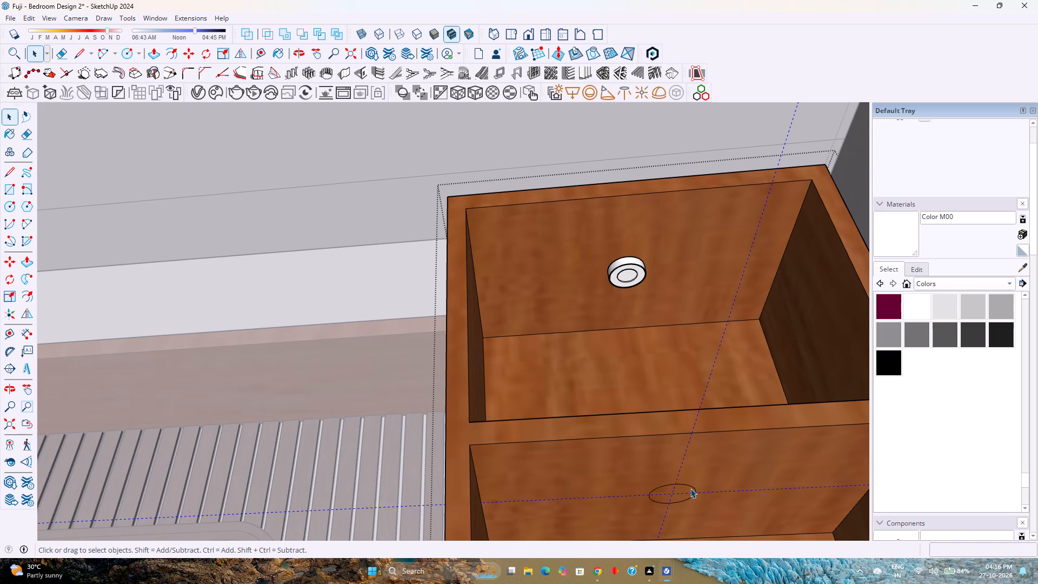
Set the new circle's segment count to 120.
left_click(691, 488)
double_click(988, 129)
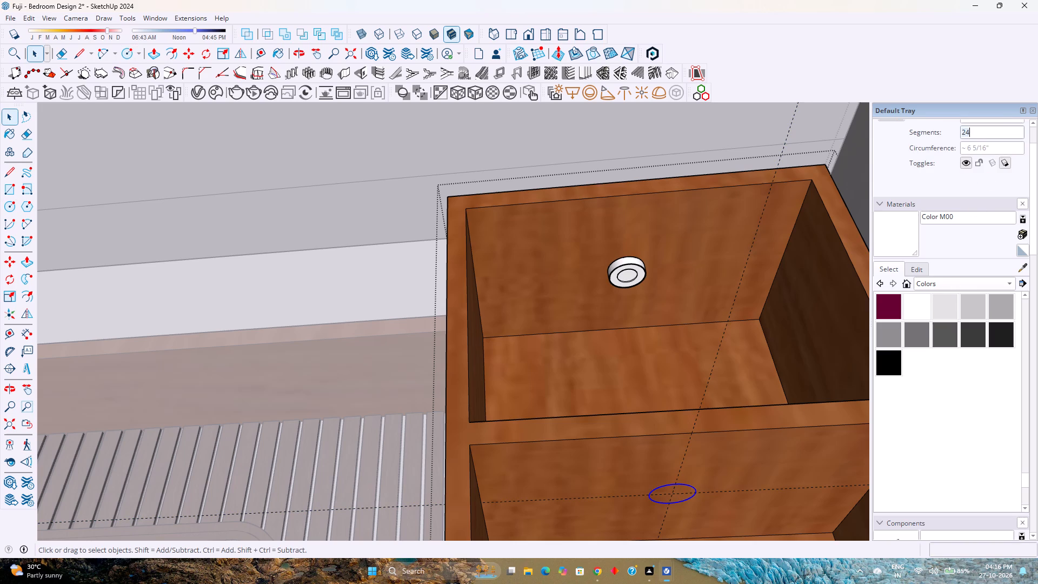
type("120")
key("Return")
key("Escape")
Copy the 1" radius circle down about 1' 13/16" to the underside of the third compartment's top board, snapping corner to corner.
left_click(681, 489)
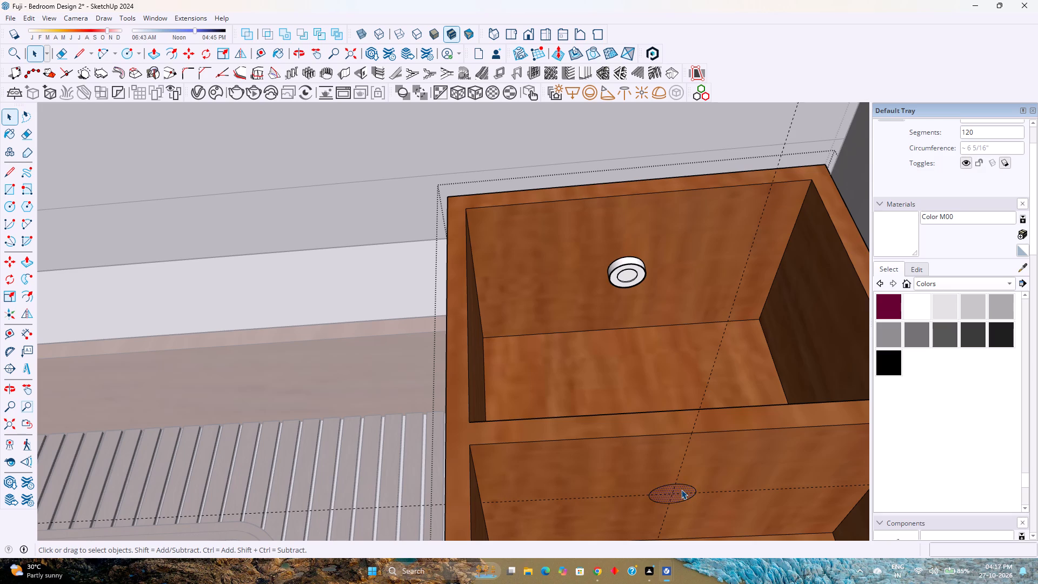
scroll(681, 489, "up", 3)
double_click(681, 489)
key("m")
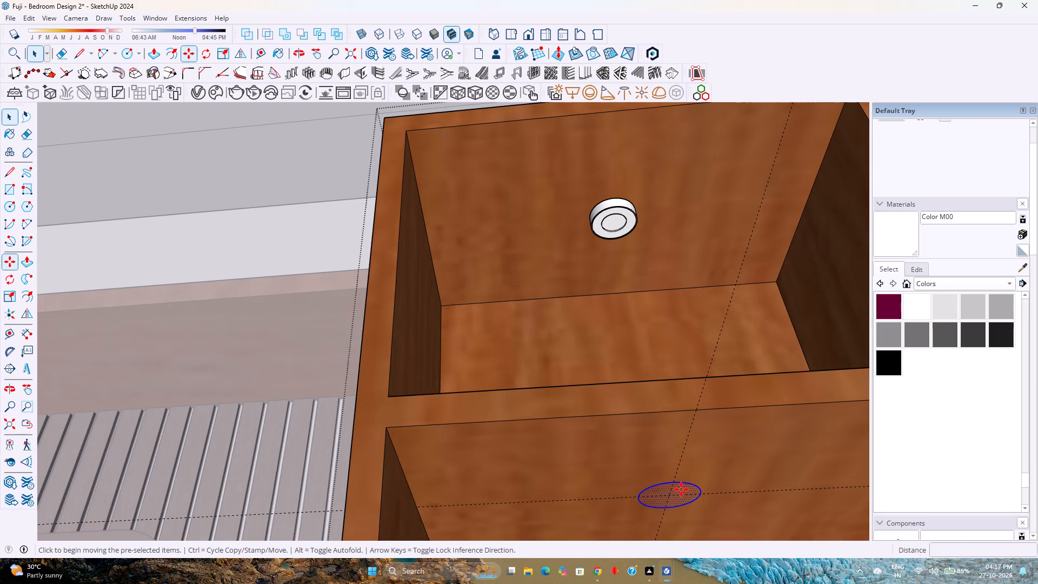
scroll(681, 489, "down", 14)
middle_click_drag(681, 489, 607, 389, "shift")
middle_click(607, 389, "shift")
middle_click(607, 388, "shift")
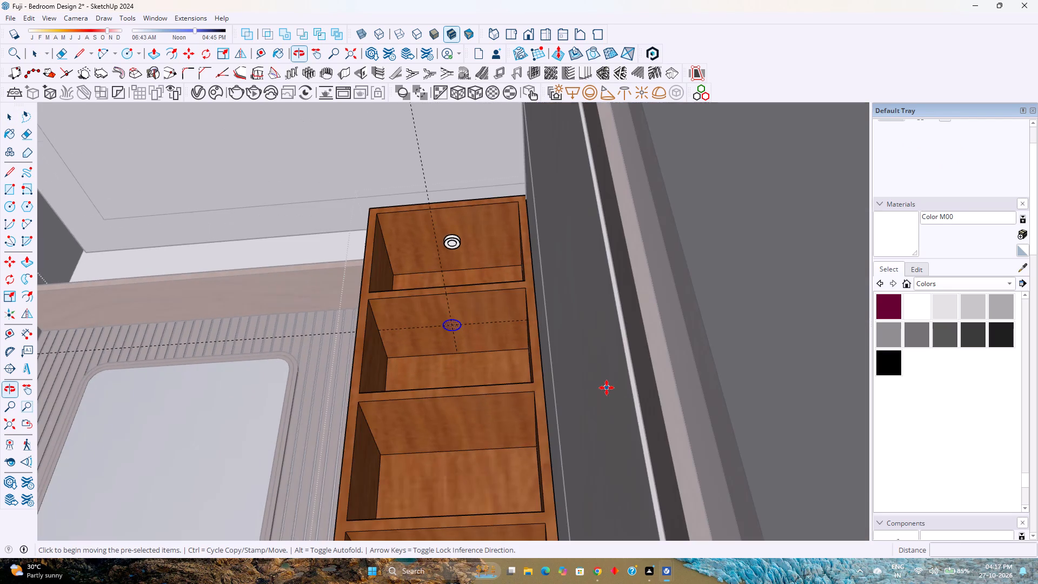
middle_click_drag(491, 404, 553, 437)
key("m")
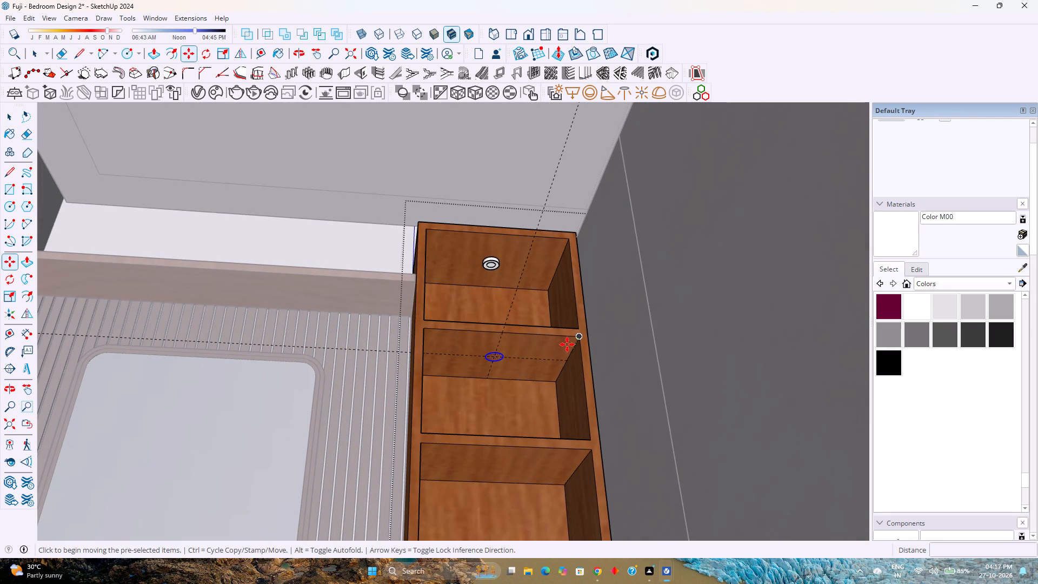
left_click(582, 339)
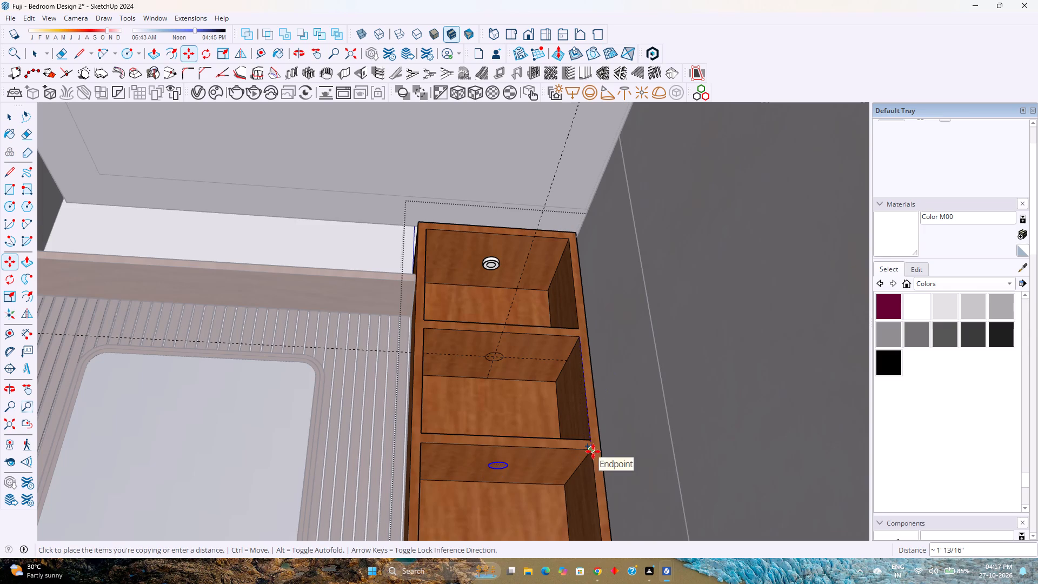
left_click(593, 452)
Copy the circle on down to the top boards of the fourth and fifth compartments, snapping corner to corner.
left_click(593, 452)
left_click(596, 449)
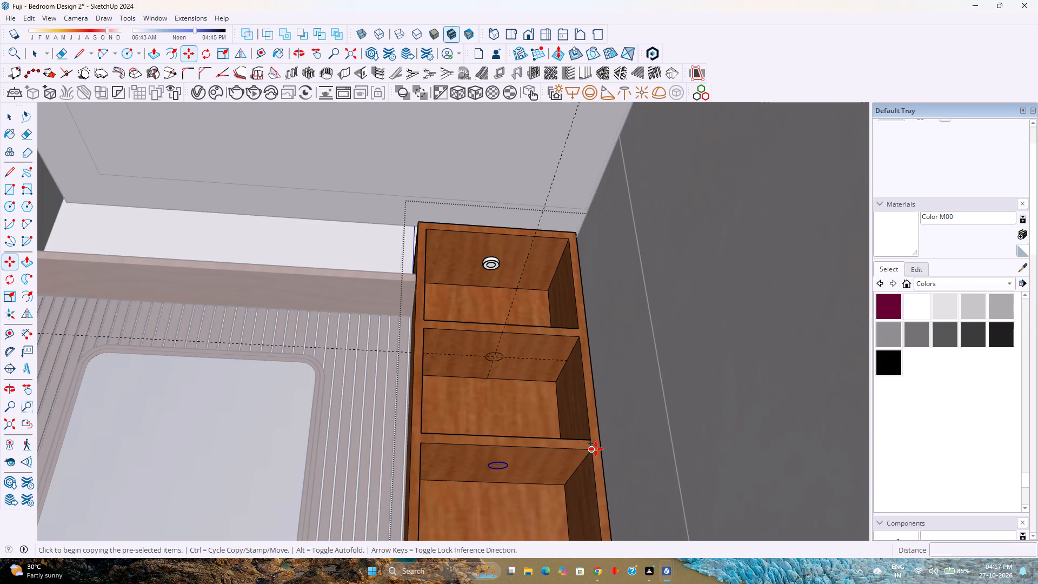
scroll(596, 473, "down", 3)
middle_click_drag(596, 473, 581, 380, "shift")
middle_click(581, 378, "shift")
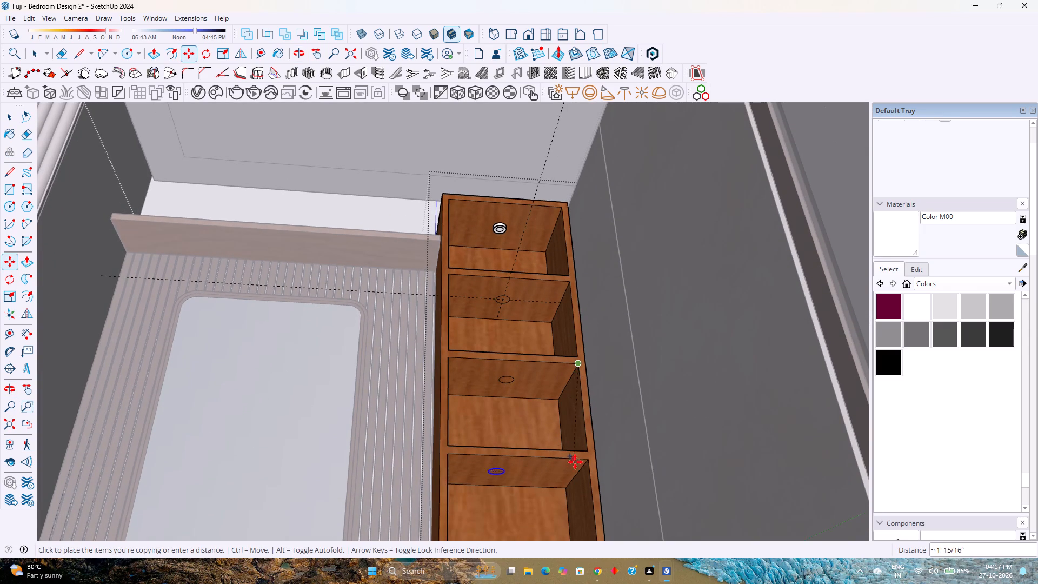
left_click(590, 461)
left_click(590, 461)
scroll(593, 485, "down", 4)
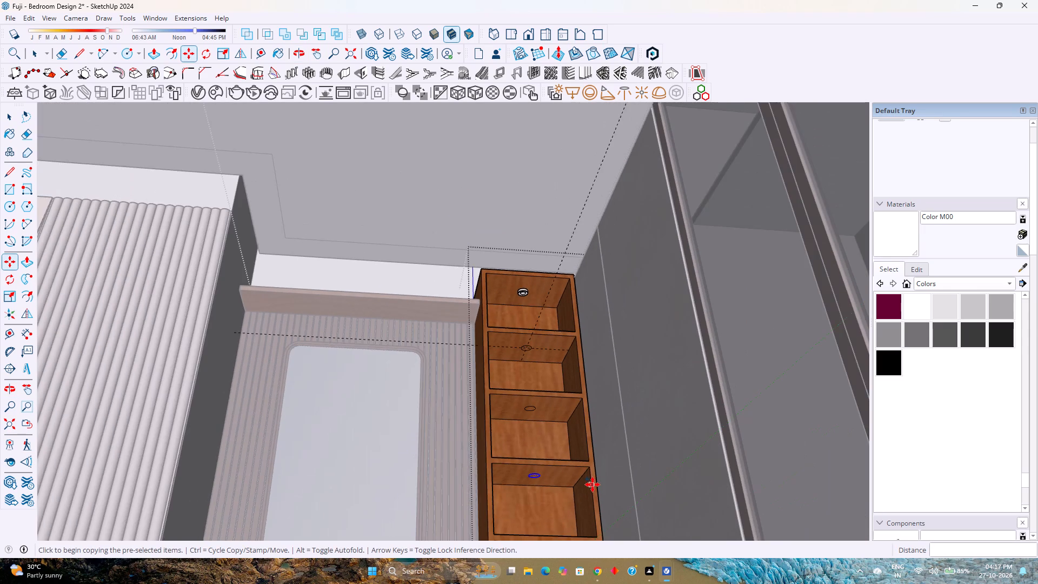
middle_click_drag(593, 485, 575, 401, "shift")
middle_click(575, 400, "shift")
left_click(576, 388)
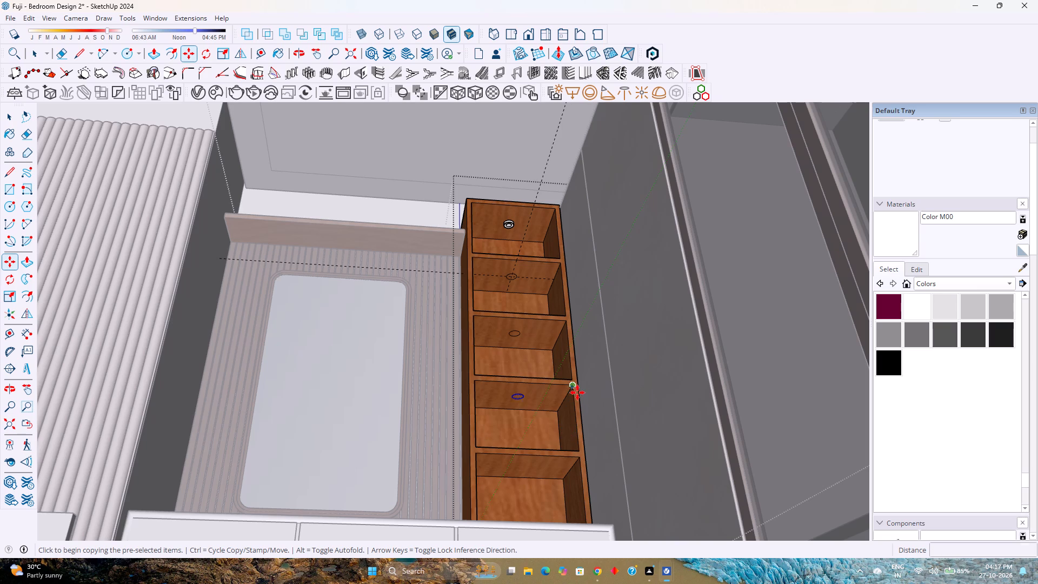
left_click(577, 459)
key("space")
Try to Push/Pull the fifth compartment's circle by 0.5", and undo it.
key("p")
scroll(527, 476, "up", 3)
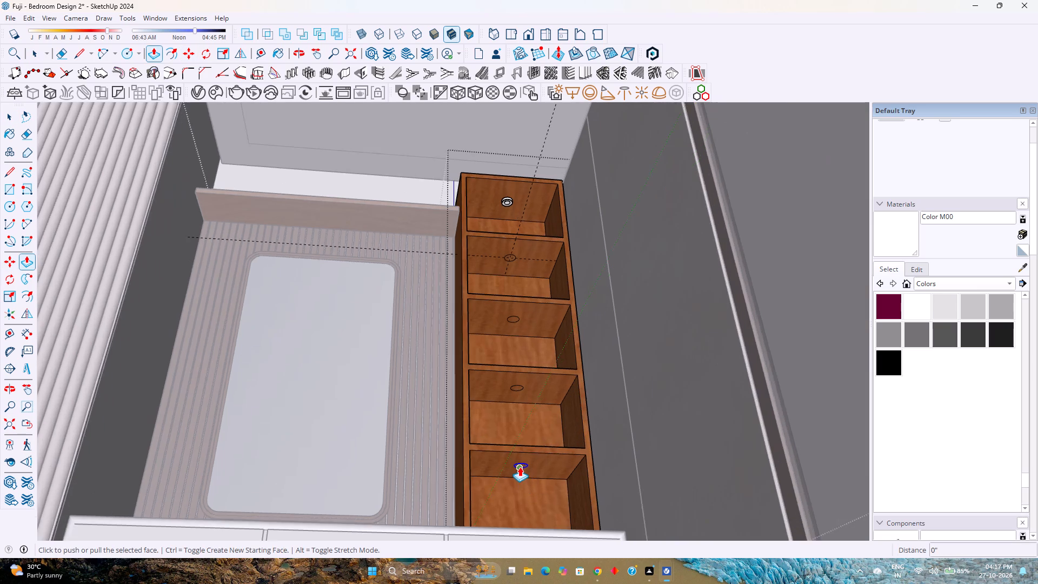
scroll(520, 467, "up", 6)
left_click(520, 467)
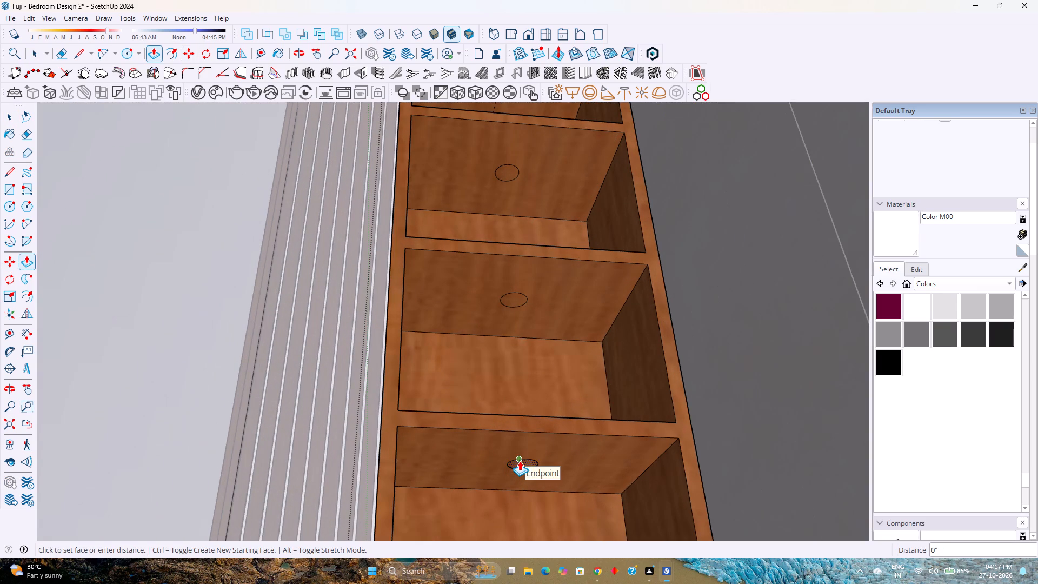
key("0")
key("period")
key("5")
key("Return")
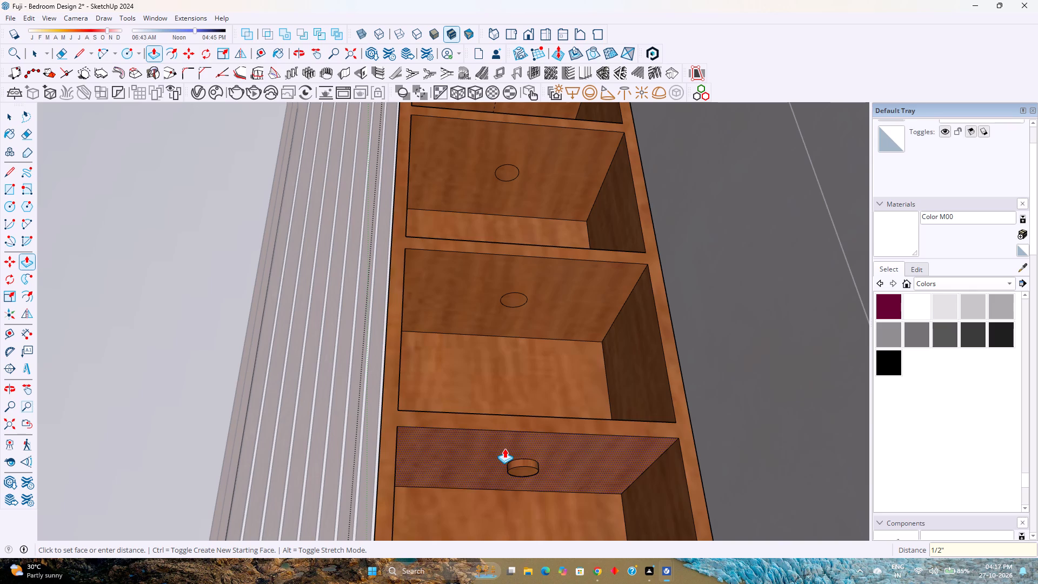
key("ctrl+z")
Recess the circles in the fifth, fourth, third and second compartments 0.5" up into their boards with Push/Pull.
scroll(525, 473, "up", 6)
left_click(517, 462)
type("0.5")
key("Return")
scroll(517, 451, "down", 4)
middle_click_drag(524, 401, 563, 488, "shift")
scroll(559, 476, "down", 1)
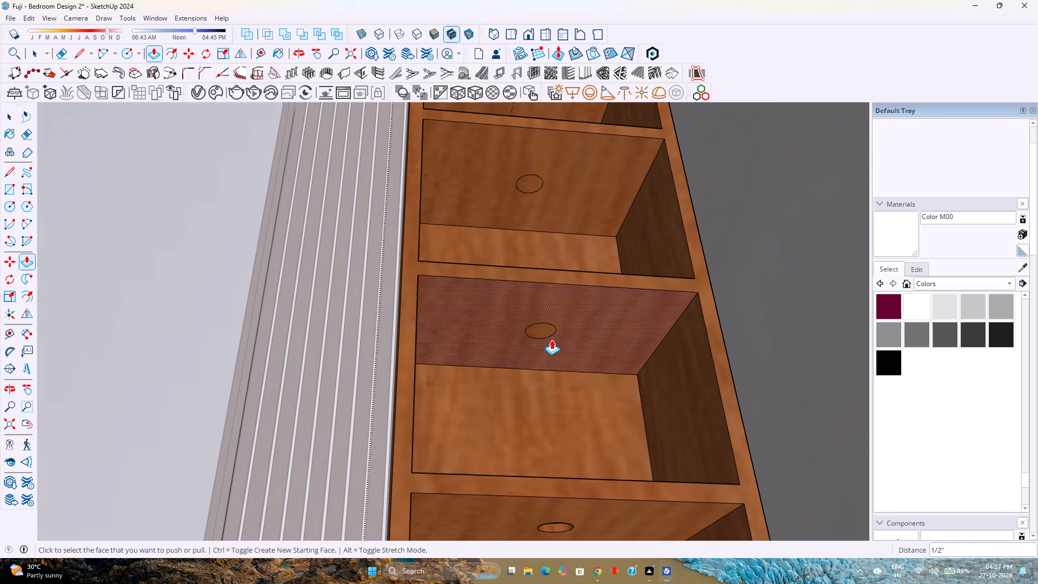
double_click(544, 334)
middle_click_drag(570, 324, 605, 493, "shift")
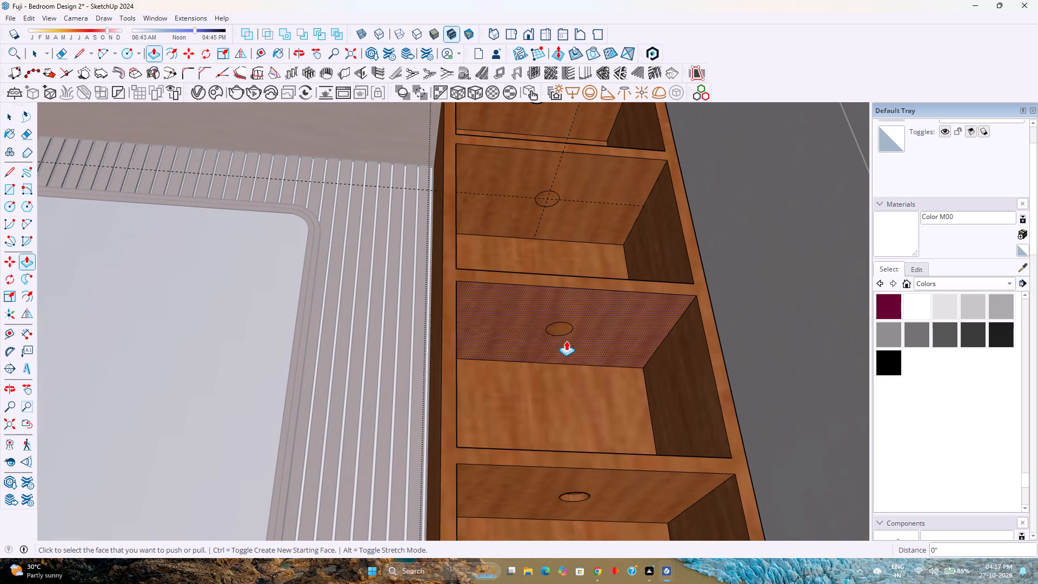
double_click(560, 333)
middle_click_drag(560, 333, 594, 455, "shift")
scroll(583, 315, "up", 5)
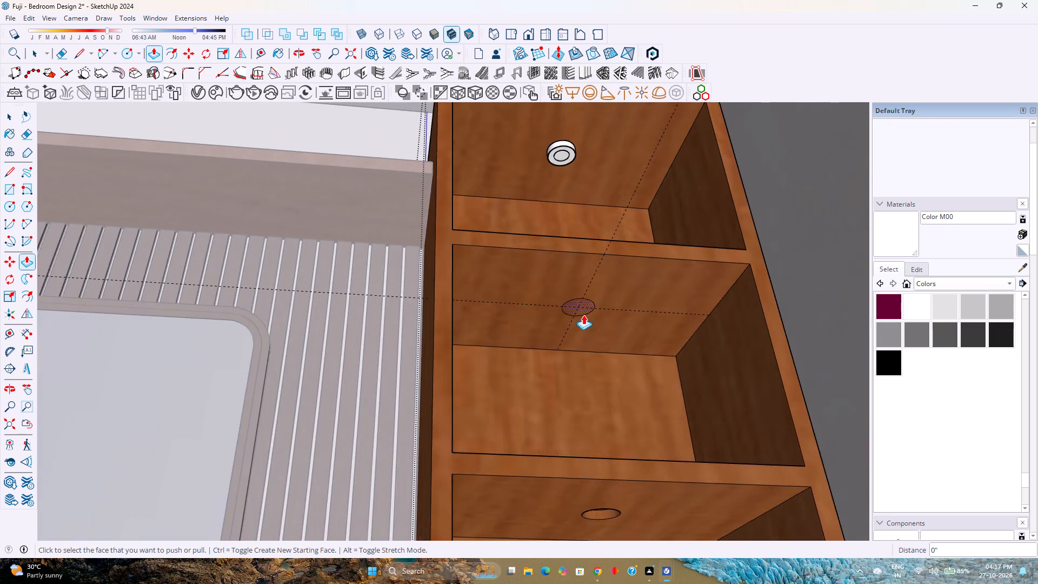
scroll(583, 315, "up", 1)
double_click(583, 315)
key("space")
Move the top compartment's spotlight 0.40" up along the blue axis into the top board.
scroll(591, 314, "down", 3)
middle_click_drag(591, 314, 598, 403, "shift")
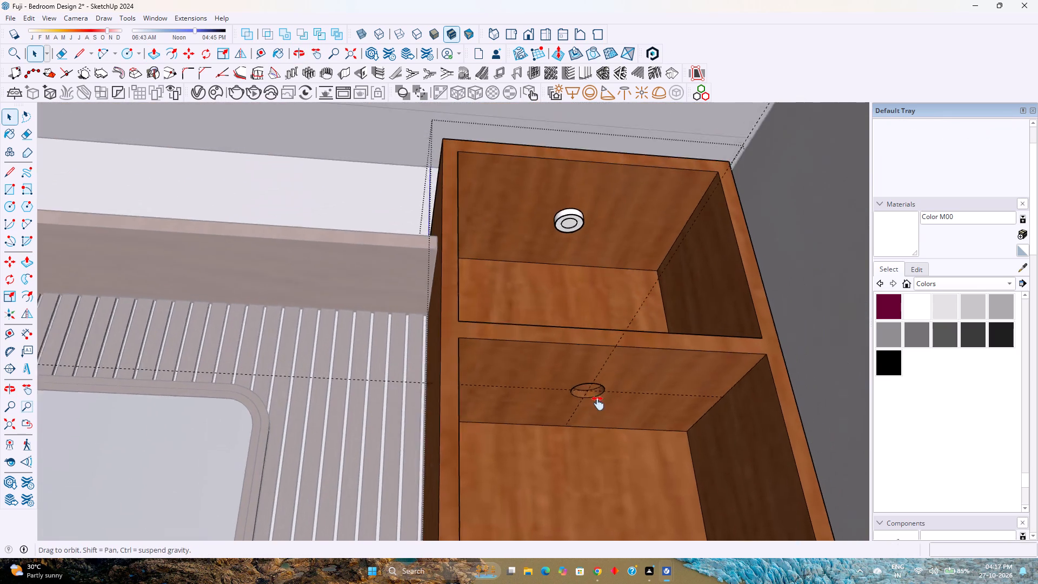
middle_click_drag(598, 403, 583, 468, "shift")
left_click(571, 262)
scroll(571, 262, "up", 6)
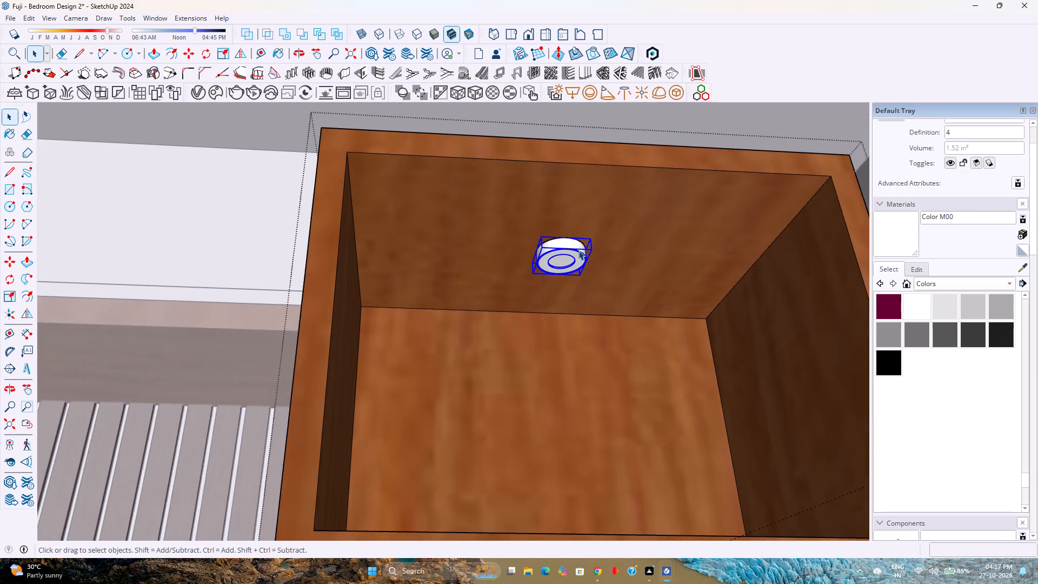
scroll(578, 250, "up", 2)
key("m")
left_click(597, 231)
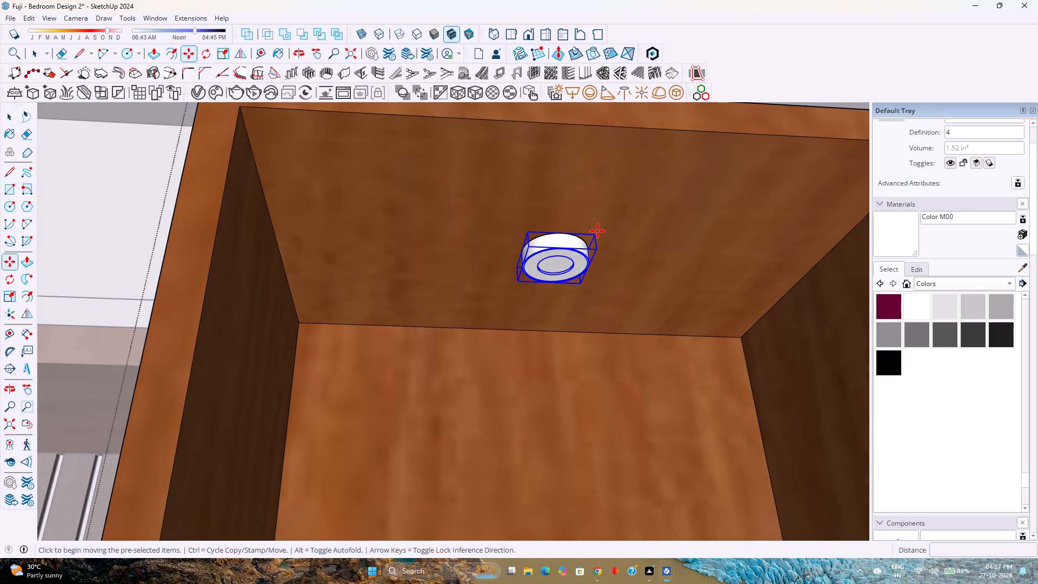
key("Up")
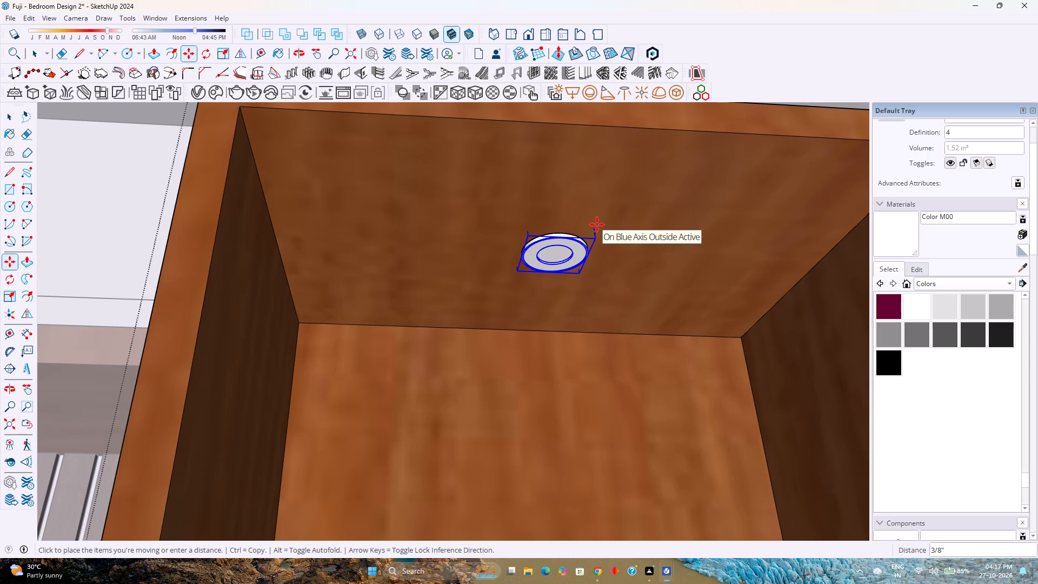
type("0.25")
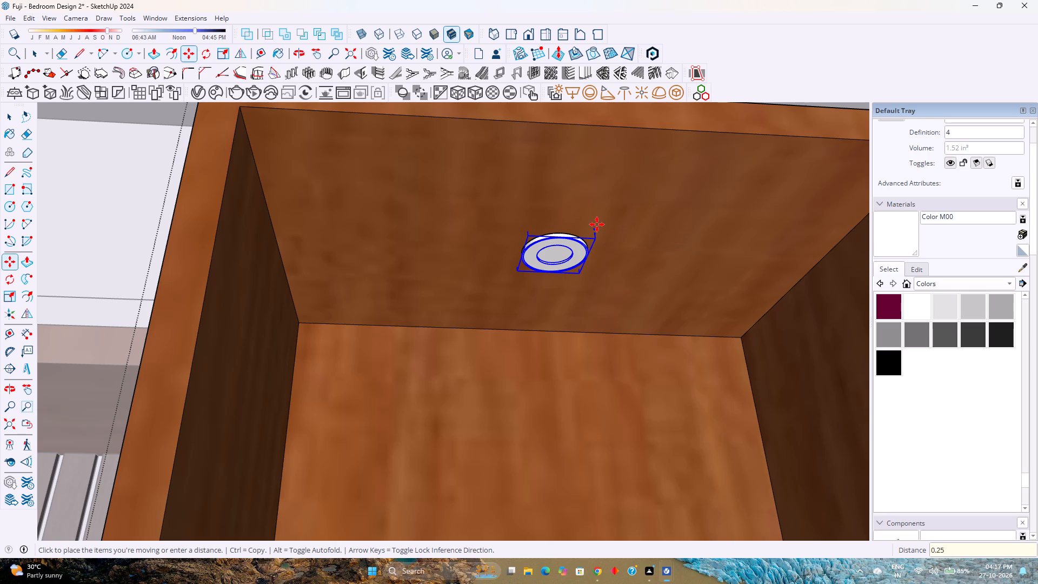
key("BackSpace")
key("BackSpace")
key("3")
key("Return")
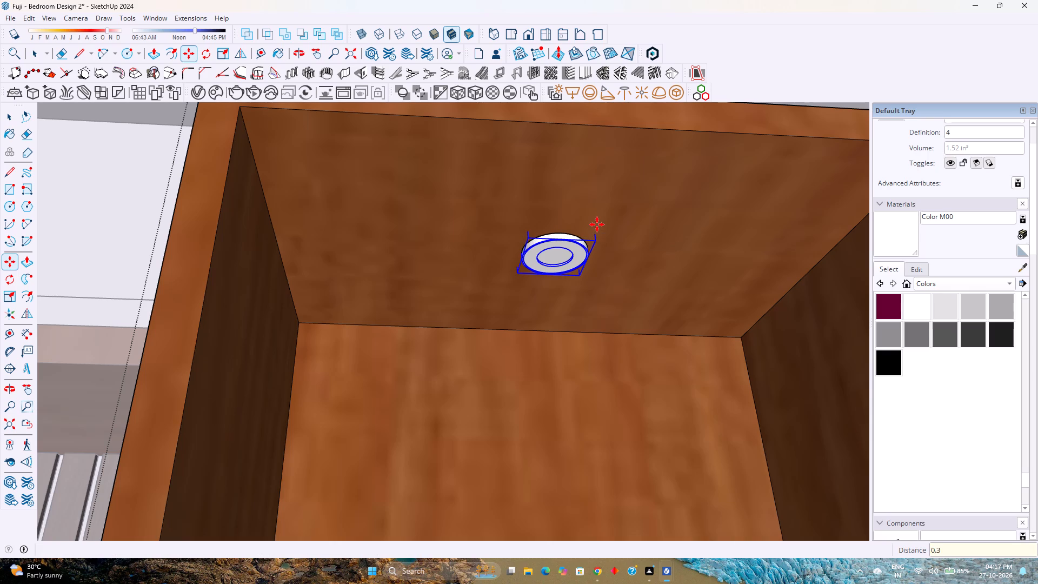
type("0.40")
key("Return")
key("space")
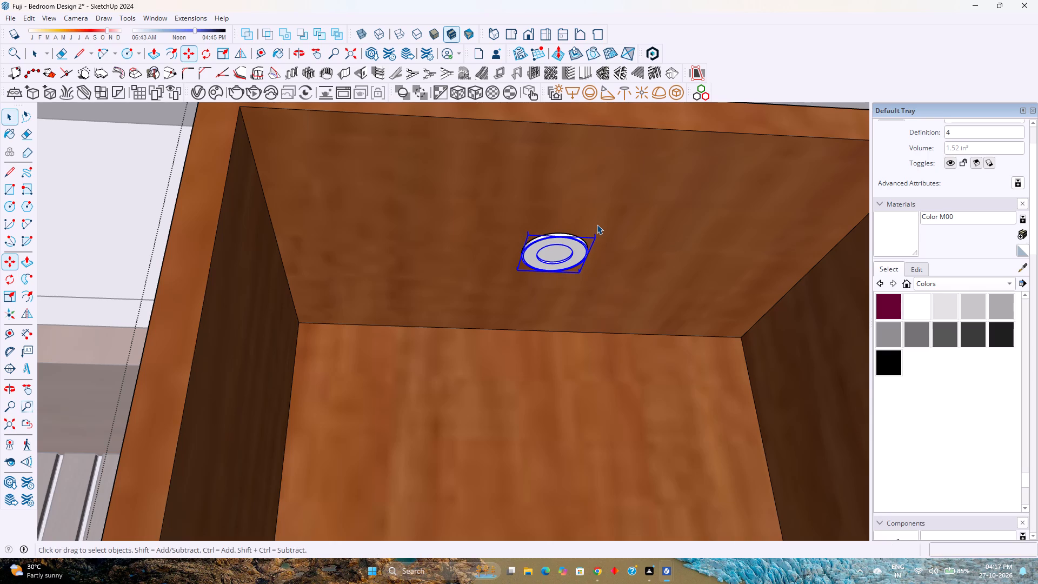
key("Escape")
Copy the top compartment's spotlight down about 1' 1 5/16" into the second compartment's recess, snapping corner to corner.
scroll(542, 261, "up", 2)
left_click(554, 242)
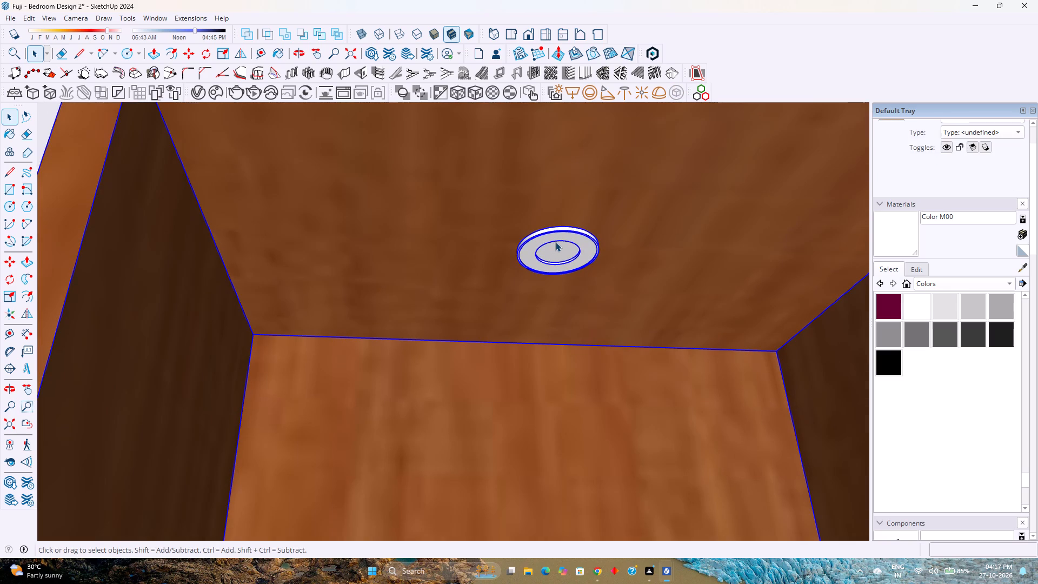
left_click(555, 242)
double_click(558, 240)
left_click(562, 239)
scroll(582, 263, "down", 4)
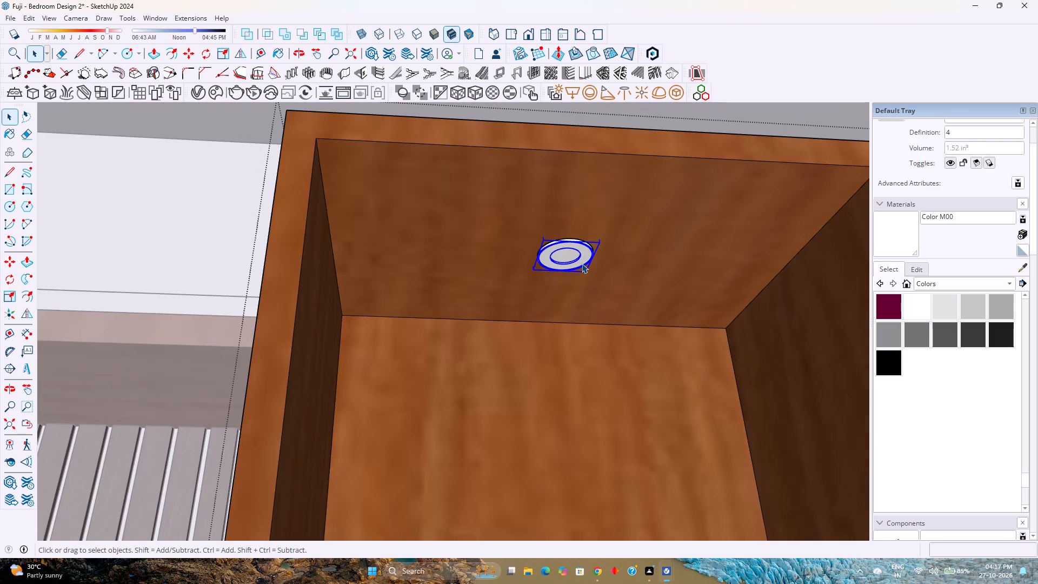
scroll(582, 263, "down", 2)
middle_click_drag(582, 264, 586, 283)
middle_click(586, 283)
scroll(586, 283, "down", 4)
key("m")
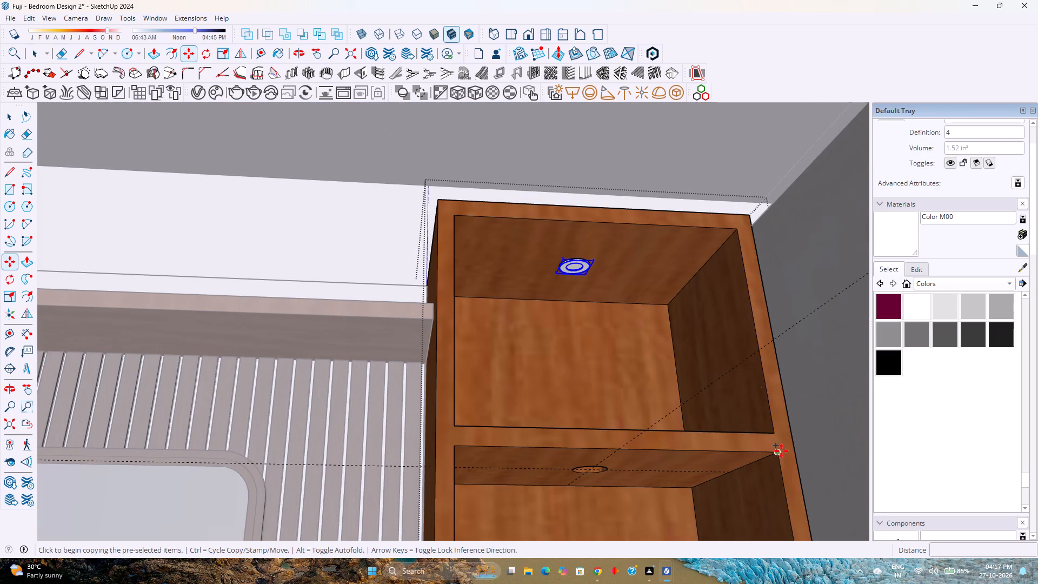
left_click(737, 231)
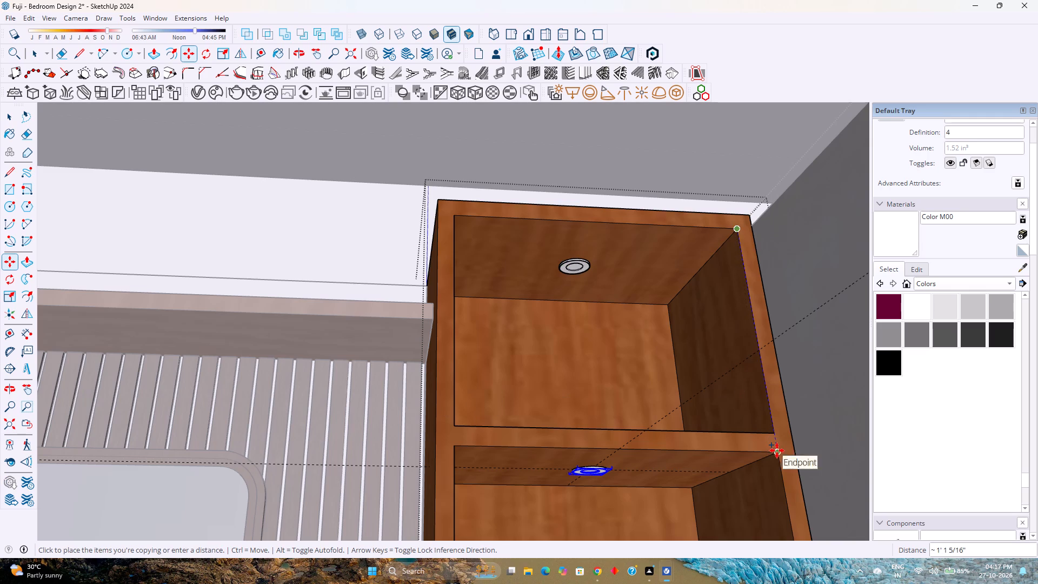
left_click(777, 452)
Copy the spotlight into the recesses of the third and fourth compartments, about 1' 13/16" apart, snapping corner to corner.
left_click(776, 454)
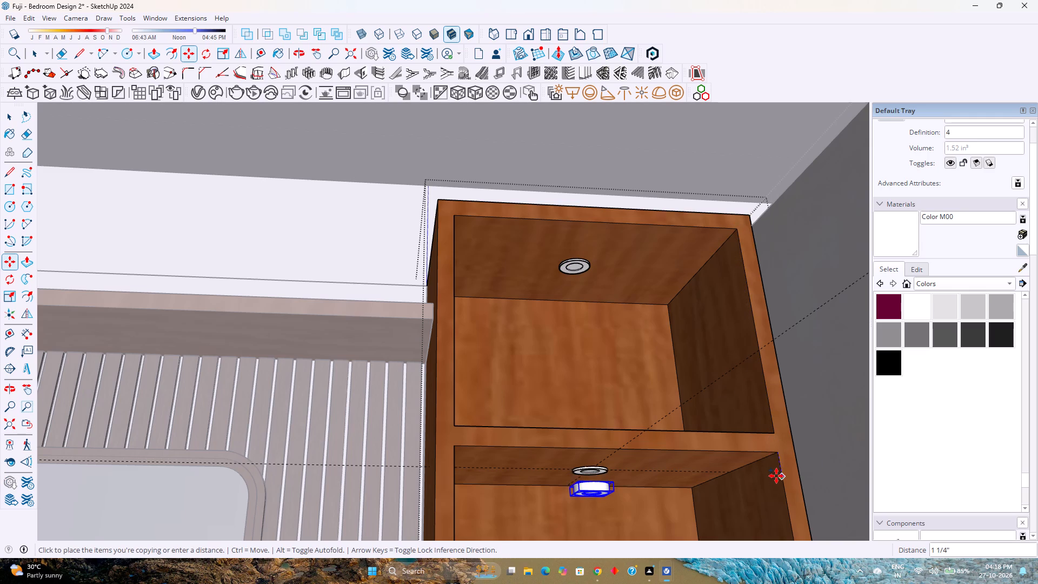
scroll(776, 476, "down", 4)
middle_click_drag(780, 484, 662, 287, "shift")
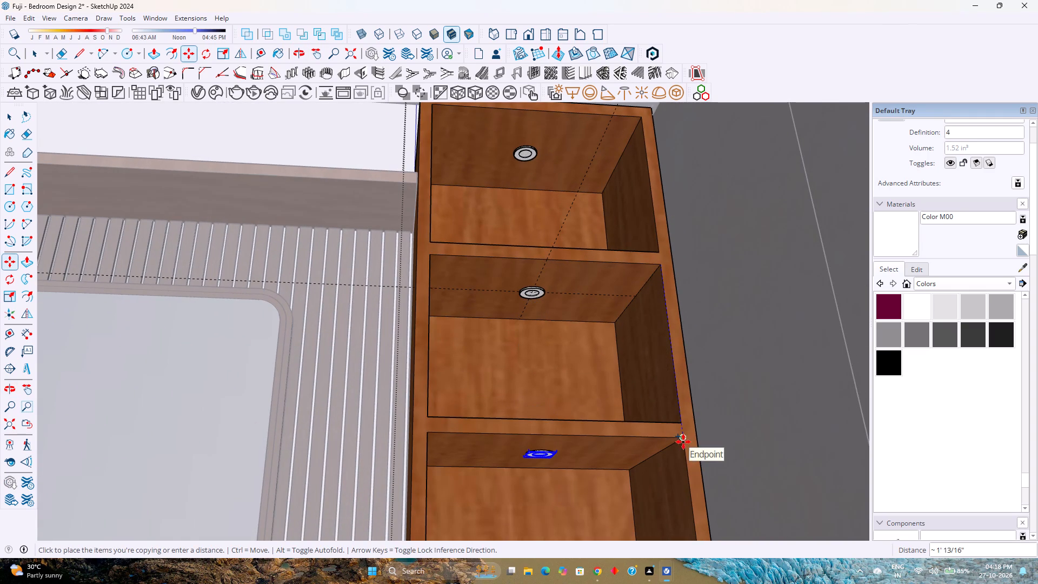
left_click(684, 441)
left_click(684, 440)
scroll(684, 468, "down", 4)
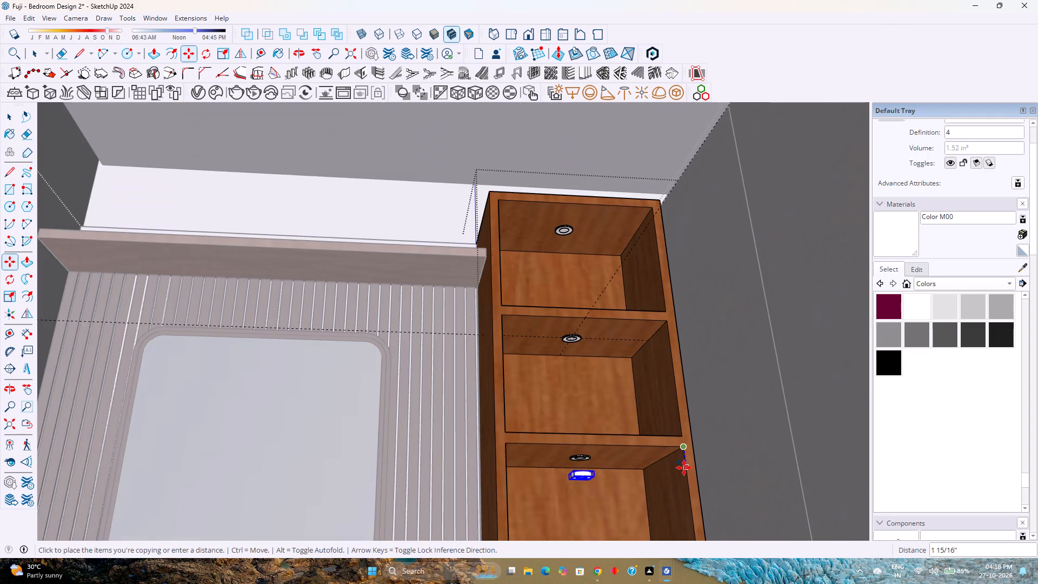
middle_click_drag(672, 458, 606, 308, "shift")
middle_click(604, 304, "shift")
middle_click(600, 294, "shift")
left_click(629, 423)
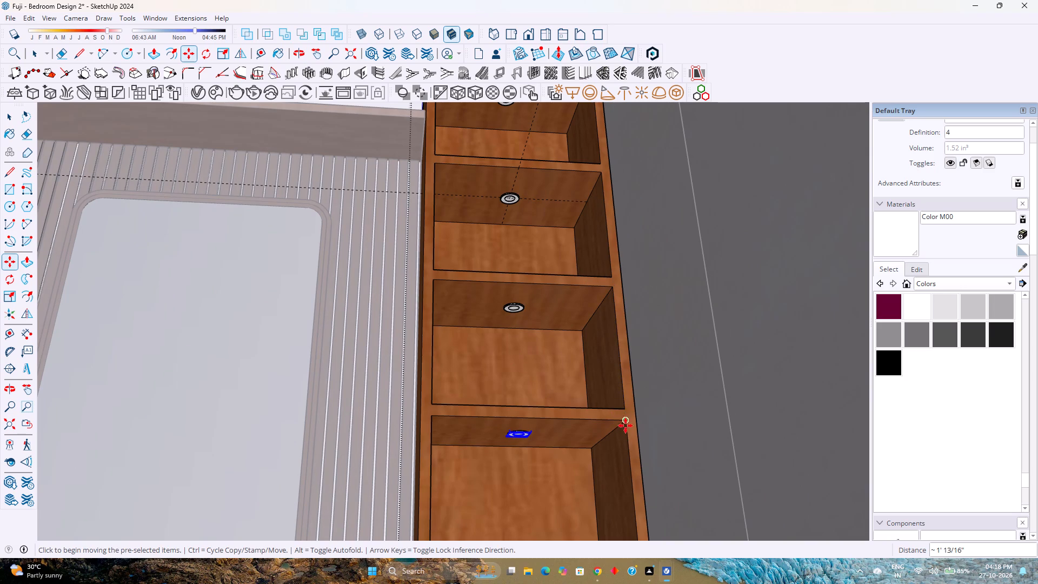
Copy the spotlight from the fourth compartment into the fifth compartment's recess, snapping corner to corner.
left_click(626, 422)
scroll(627, 454, "down", 2)
middle_click_drag(613, 427, 587, 302, "shift")
middle_click(587, 302, "shift")
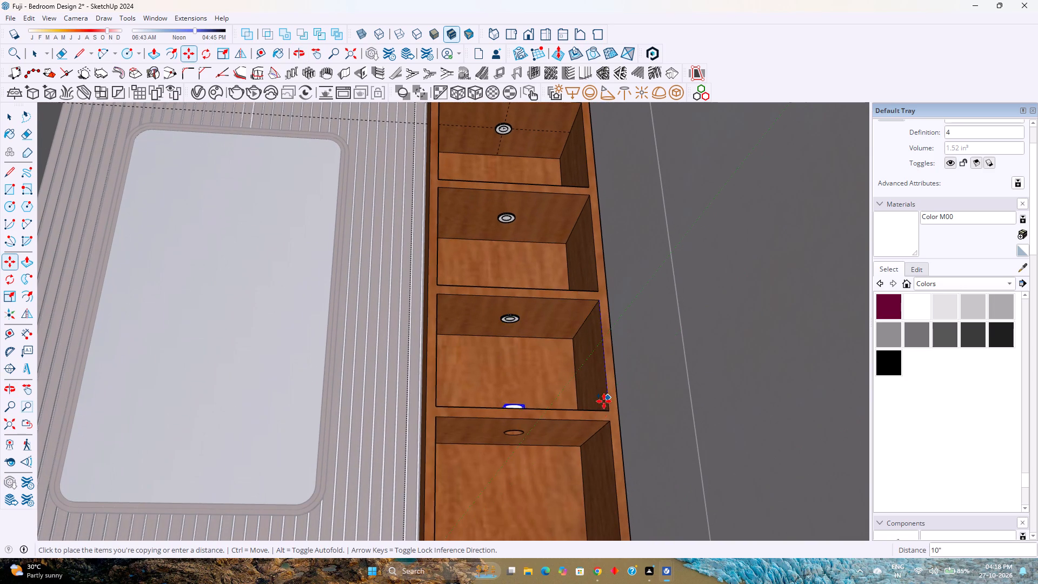
left_click(609, 422)
scroll(522, 362, "up", 5)
scroll(522, 361, "down", 9)
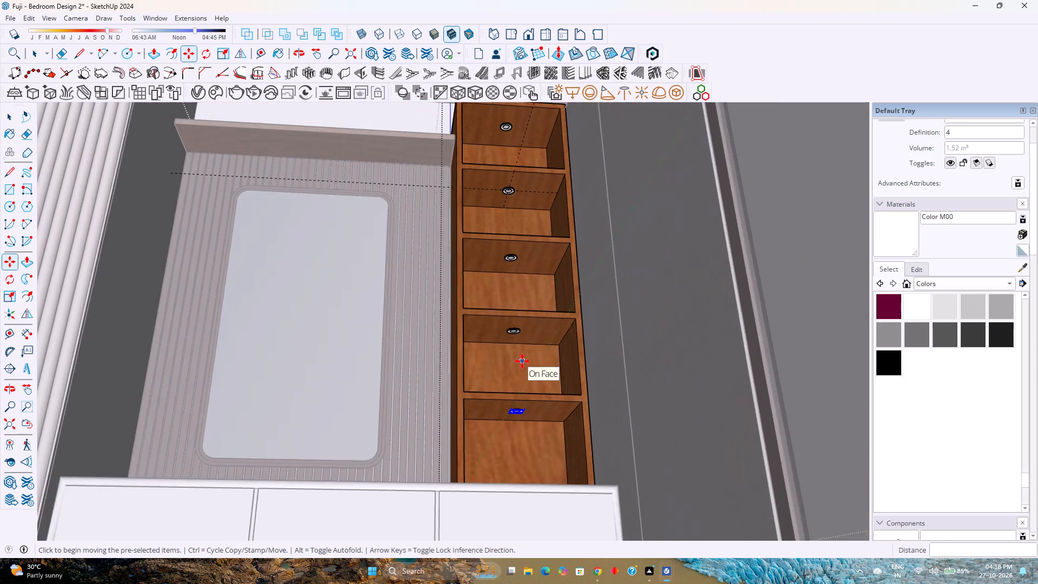
scroll(522, 361, "down", 1)
middle_click_drag(522, 361, 518, 371)
middle_click(518, 371)
key("space")
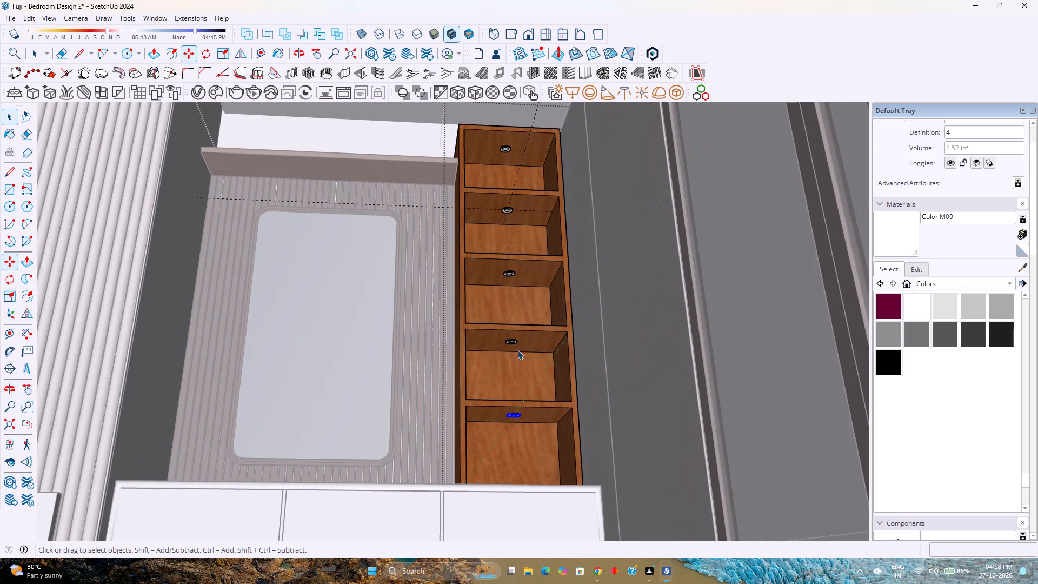
Delete all guide lines from the model.
middle_click_drag(533, 233, 554, 346, "shift")
scroll(526, 273, "up", 5)
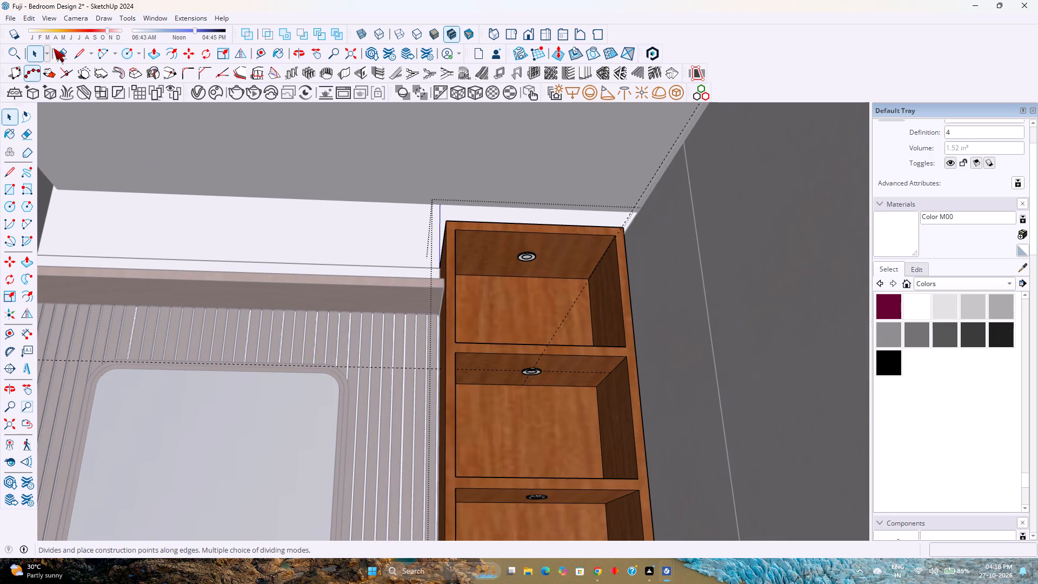
left_click(30, 18)
left_click(86, 125)
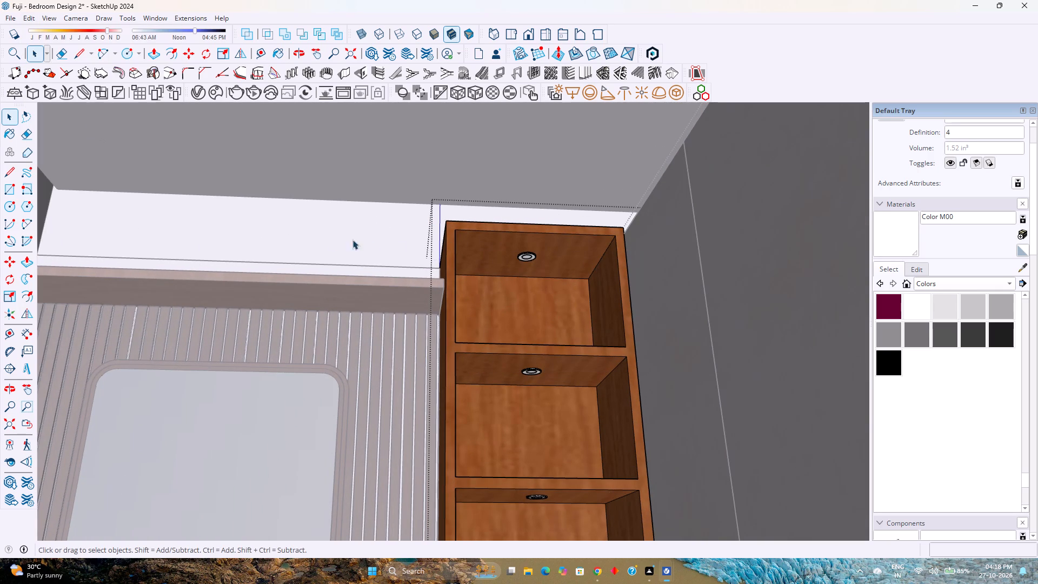
Place a V-Ray spot light at the centre of the inner disc inside the top compartment's spotlight component.
scroll(511, 257, "up", 13)
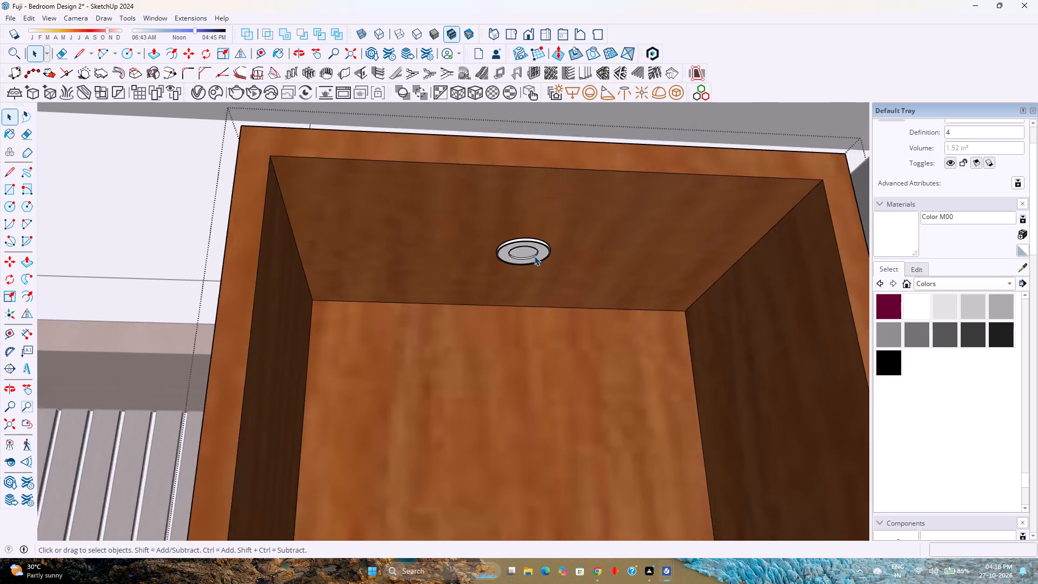
scroll(534, 256, "up", 8)
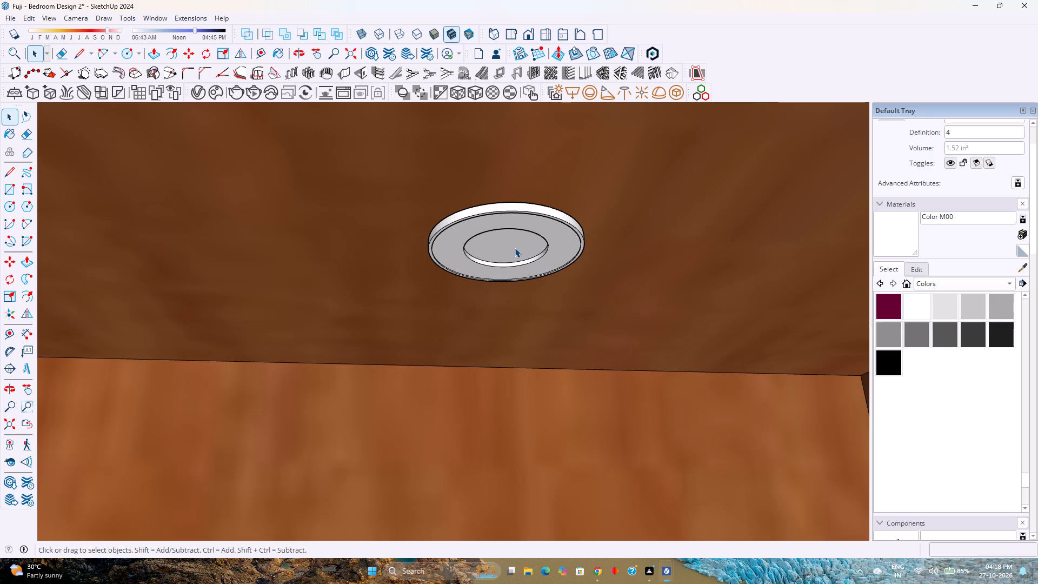
double_click(515, 248)
scroll(515, 248, "up", 3)
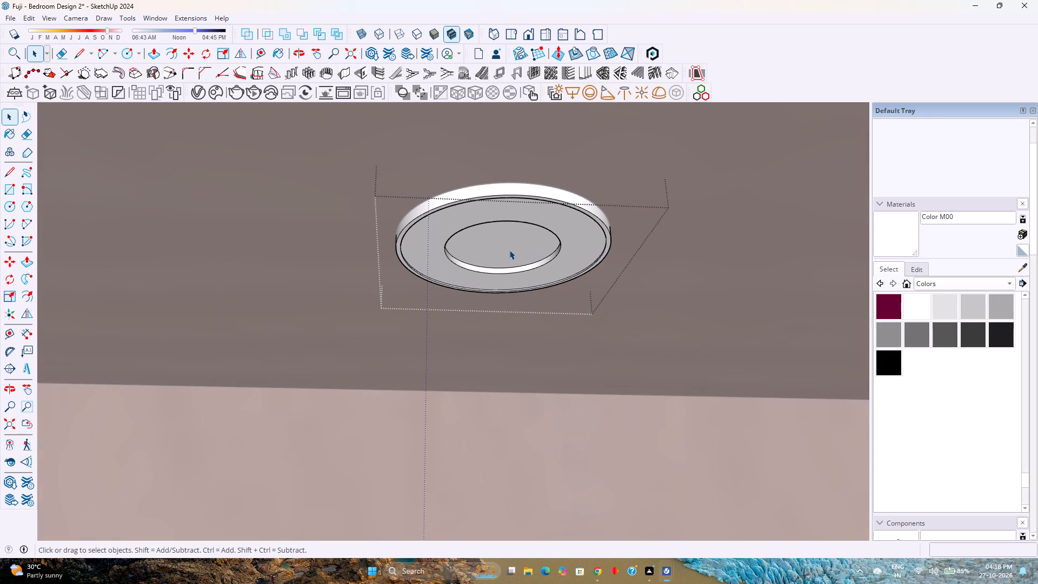
double_click(513, 260)
scroll(513, 260, "up", 2)
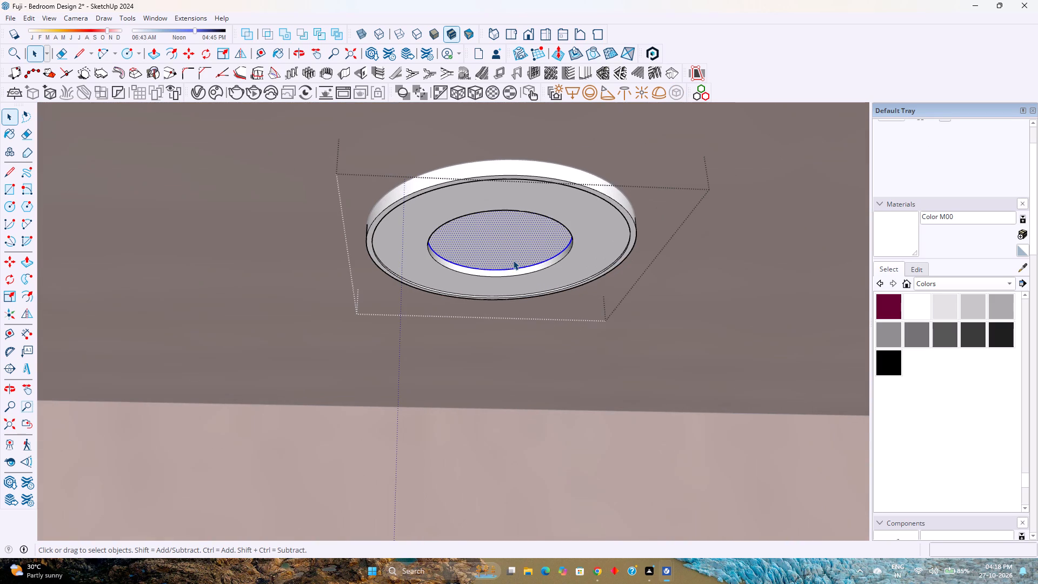
left_click(515, 257)
left_click(603, 96)
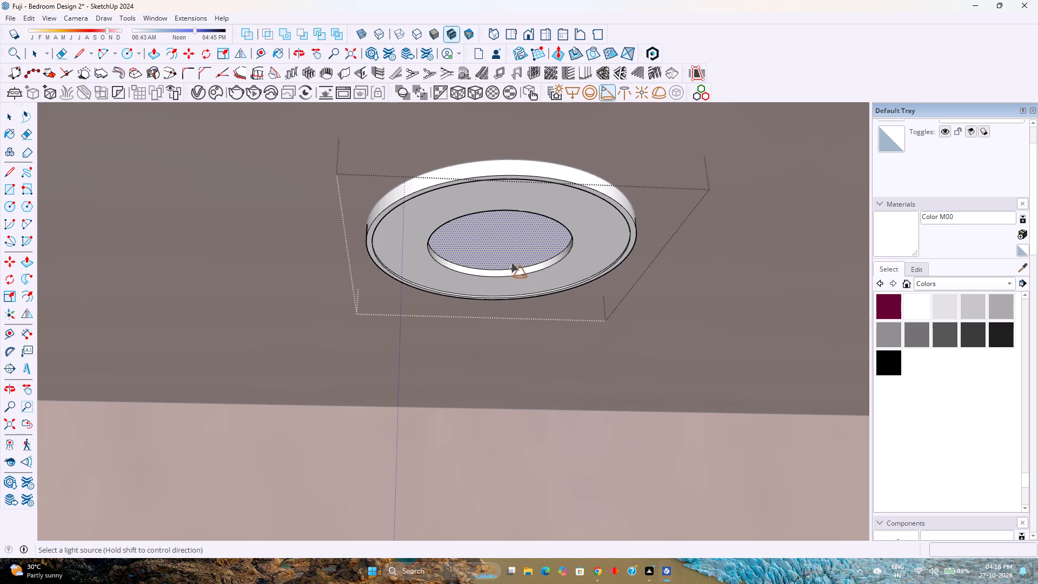
left_click(498, 237)
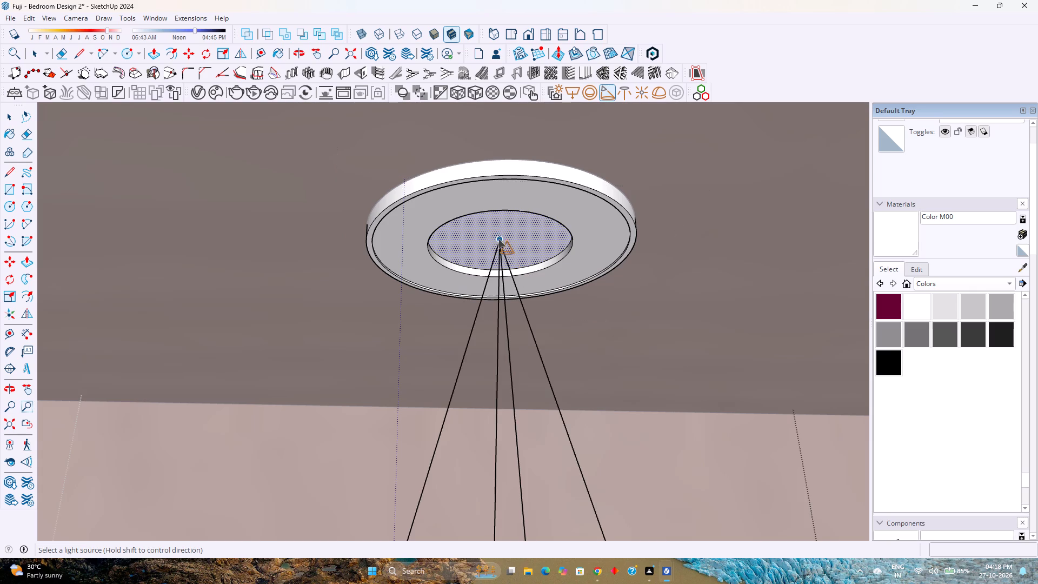
scroll(523, 277, "down", 20)
scroll(523, 277, "down", 1)
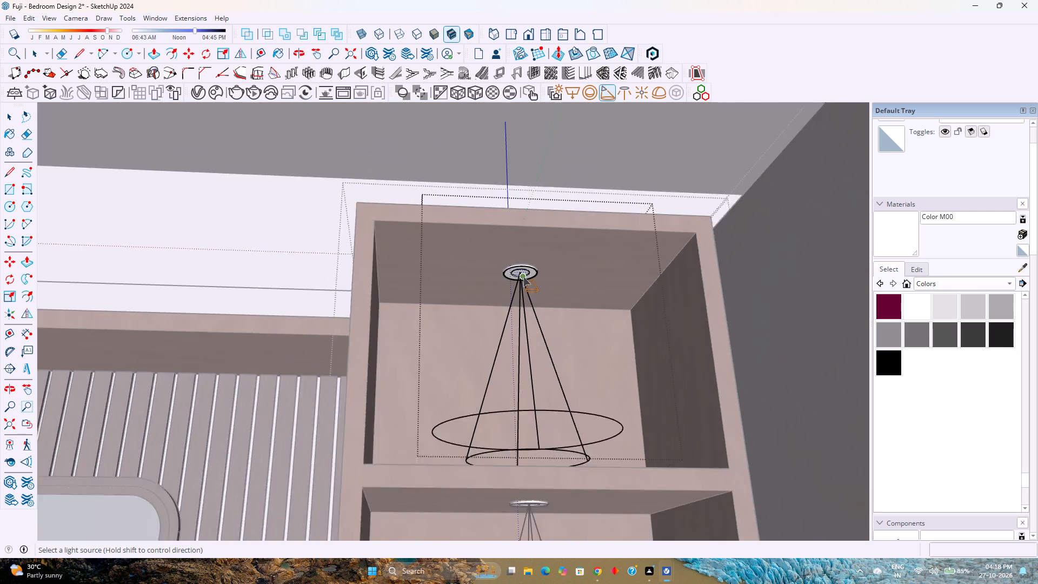
scroll(523, 277, "down", 6)
scroll(523, 277, "up", 1)
scroll(523, 277, "down", 4)
key("space")
scroll(523, 277, "down", 3)
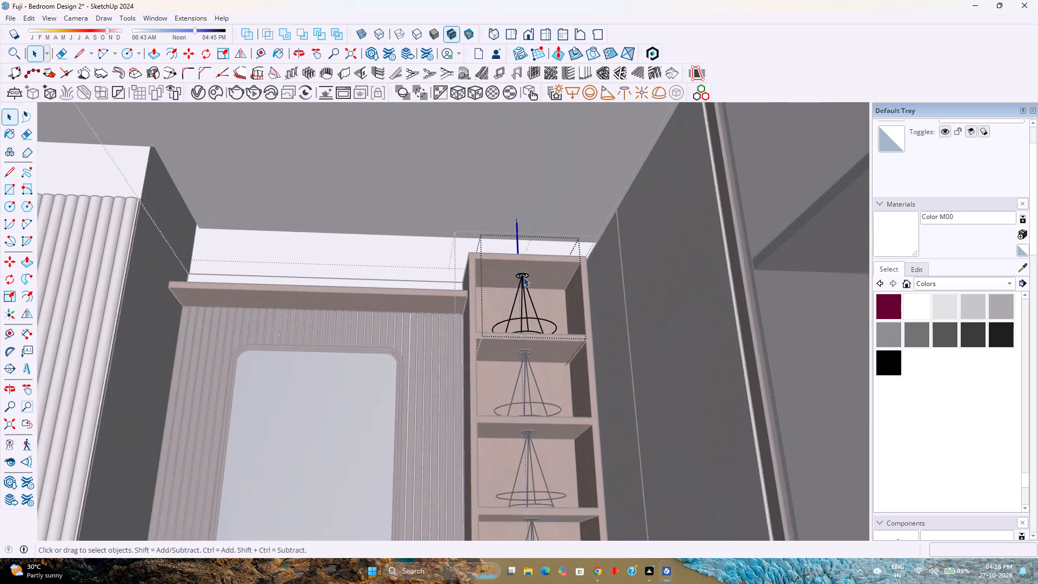
scroll(523, 277, "down", 1)
key("Escape")
scroll(523, 277, "down", 8)
middle_click_drag(523, 277, 538, 347)
middle_click(538, 347)
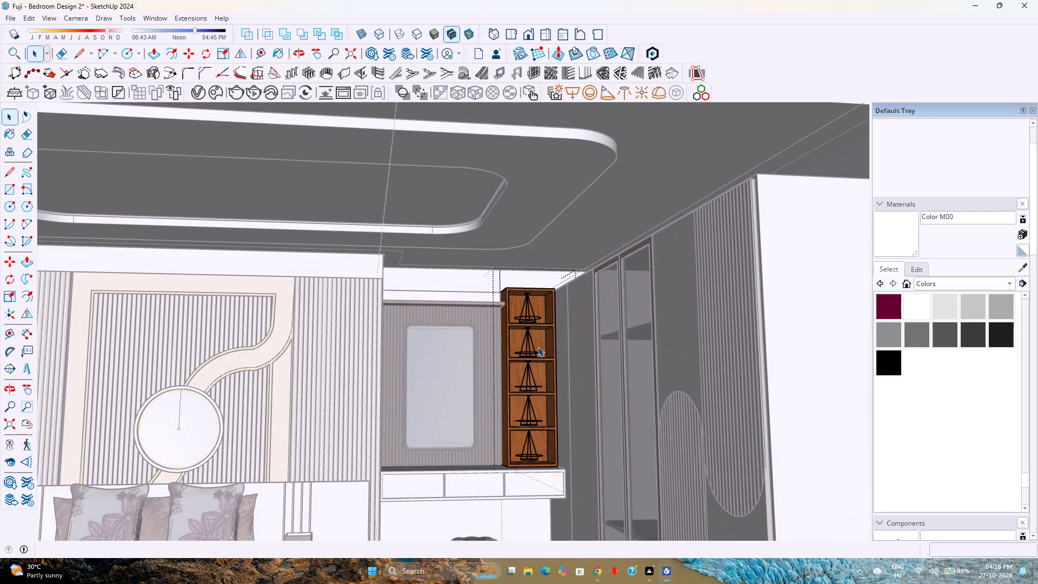
key("Escape")
Add a guide on the underside of the ledge above the mirror, 7 3/4" back from its front edge, along the slats.
middle_click_drag(495, 338, 534, 399, "shift")
middle_click(534, 399)
scroll(534, 395, "up", 9)
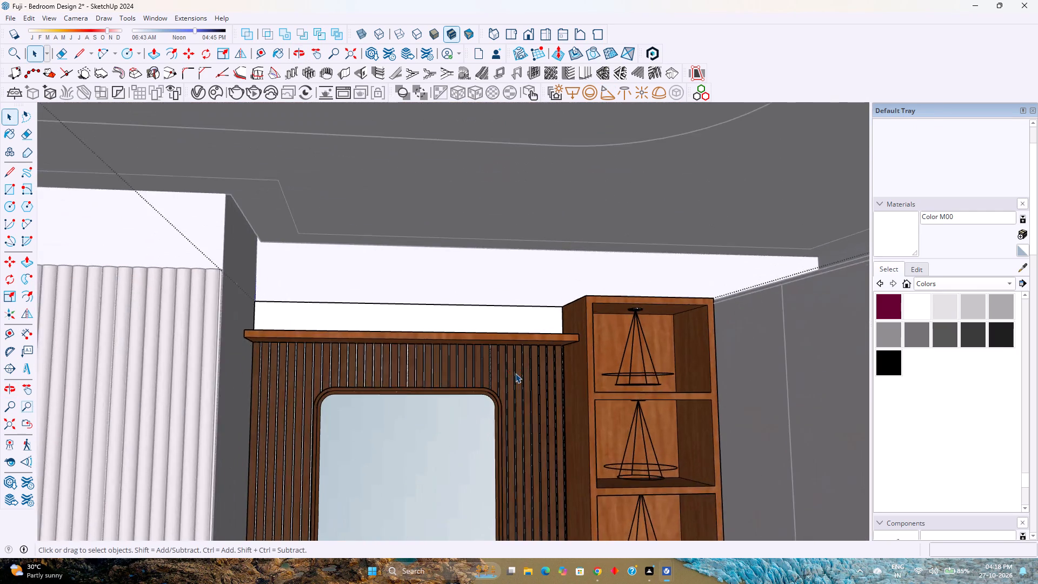
middle_click_drag(515, 373, 548, 334)
scroll(561, 324, "up", 10)
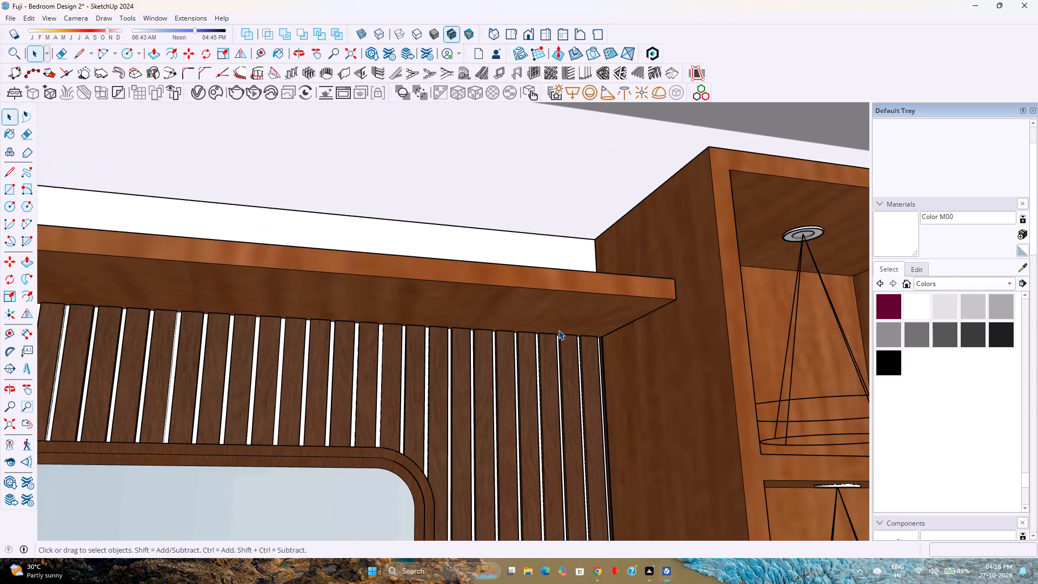
scroll(558, 330, "up", 2)
middle_click_drag(558, 330, 588, 291)
middle_click(588, 291)
left_click(564, 313)
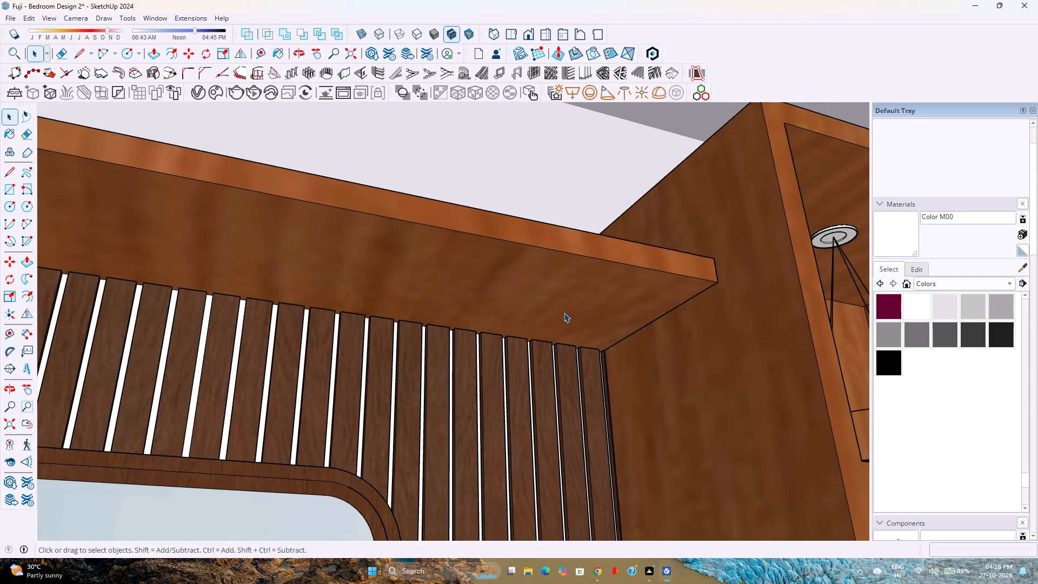
scroll(549, 335, "up", 3)
middle_click_drag(549, 335, 597, 308)
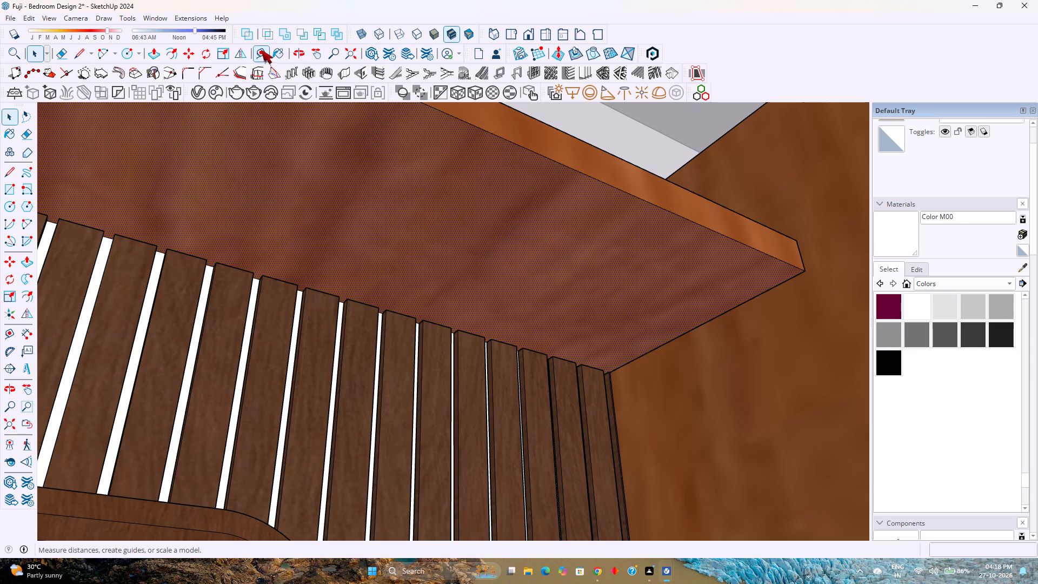
left_click(260, 49)
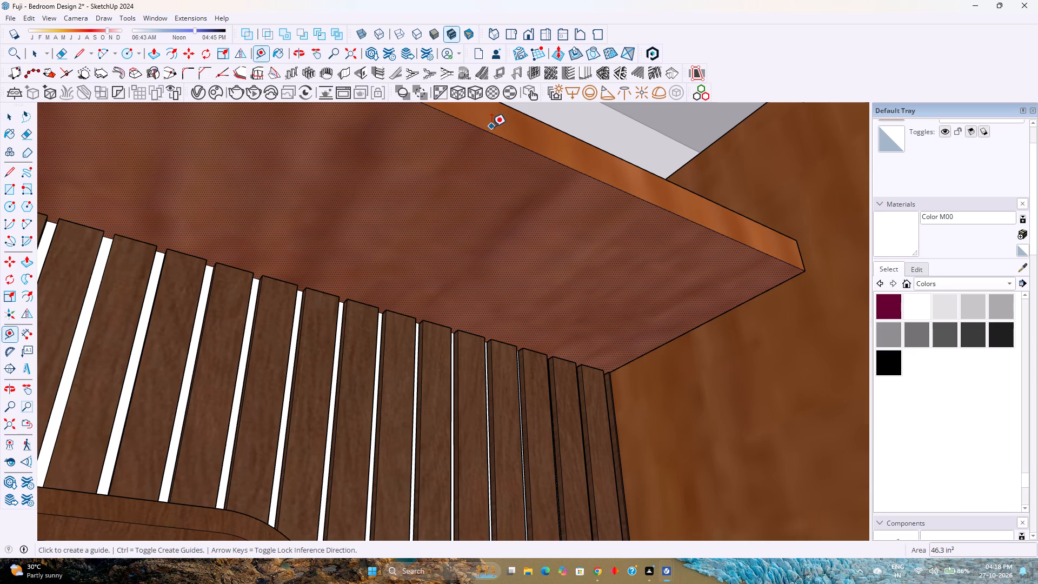
left_click(488, 131)
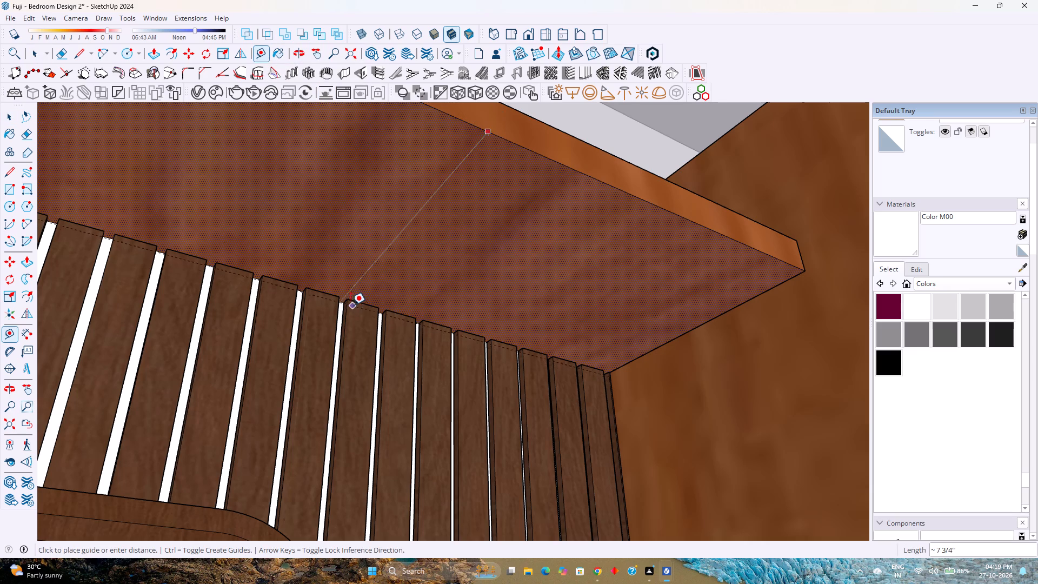
left_click(349, 304)
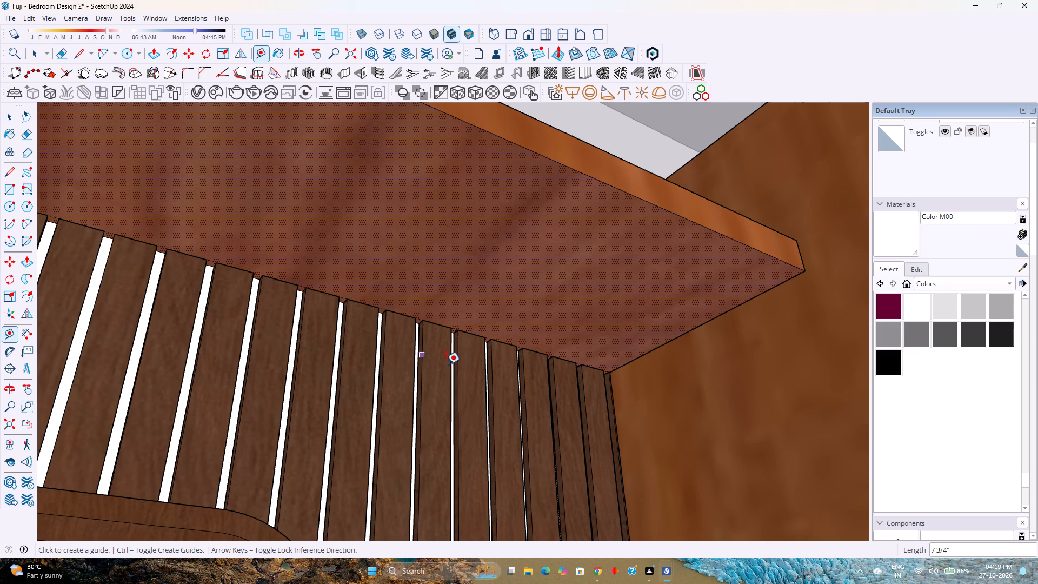
Add a guide about 5/16" forward of the slats on the ledge's underside, and another 0.5" in front of it.
scroll(575, 355, "up", 8)
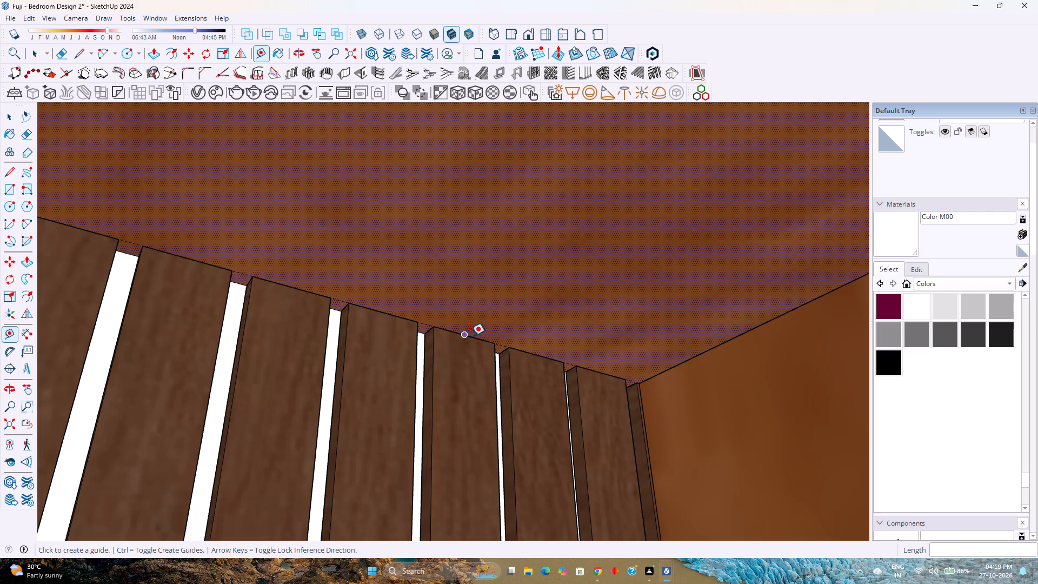
left_click(470, 336)
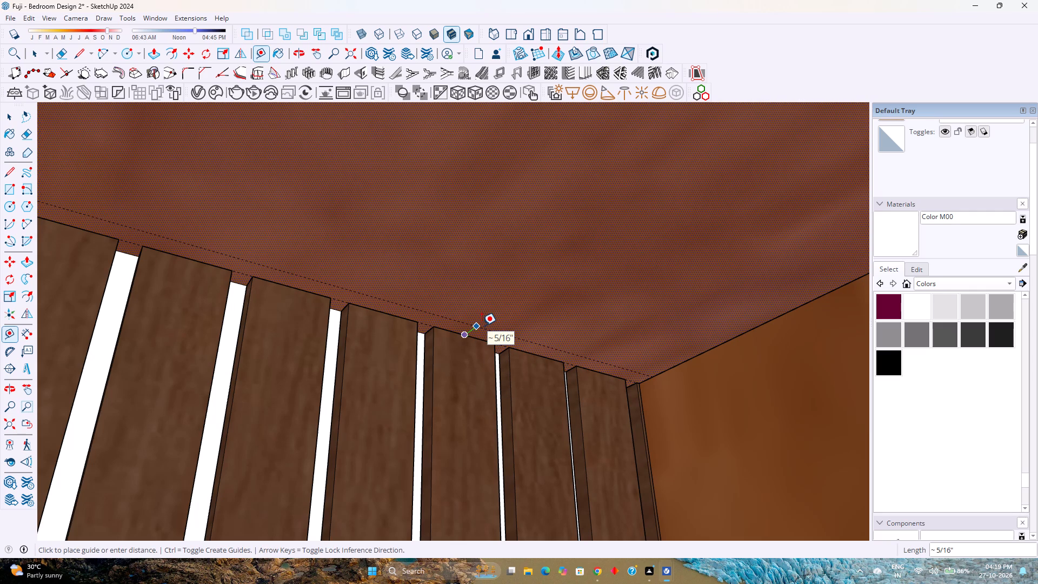
left_click(482, 326)
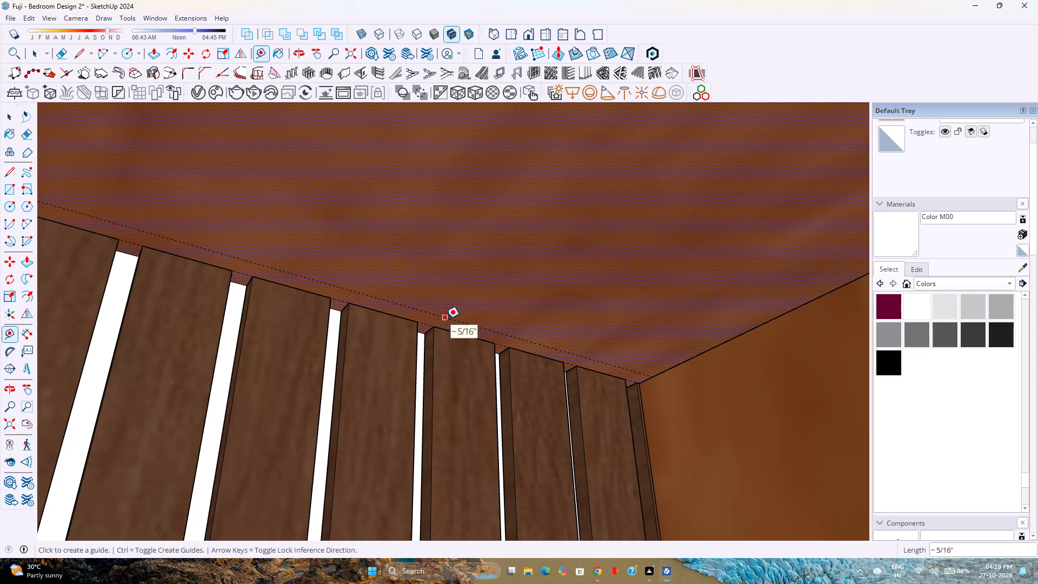
left_click(445, 318)
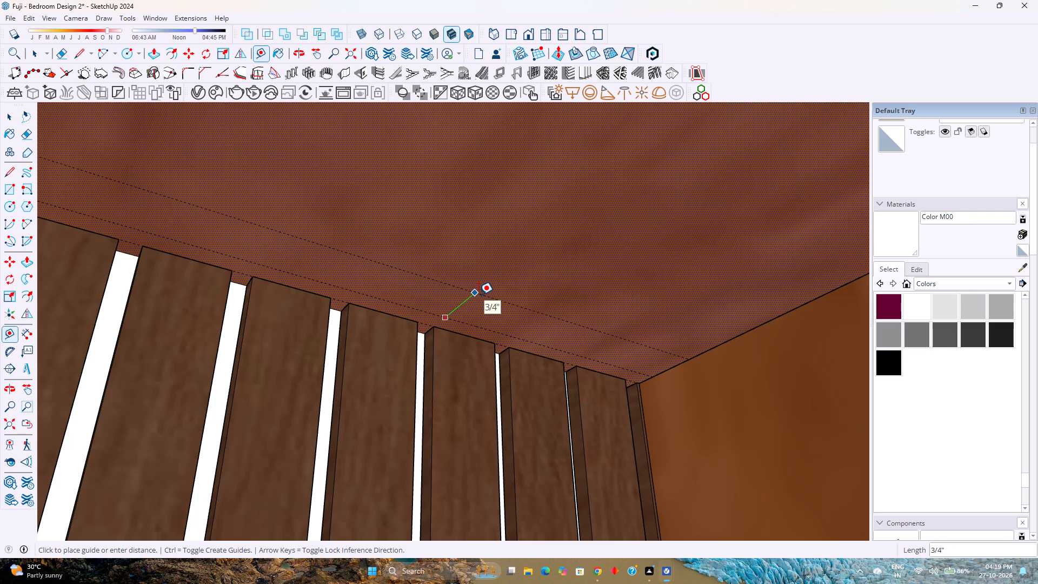
type("0.5")
key("Return")
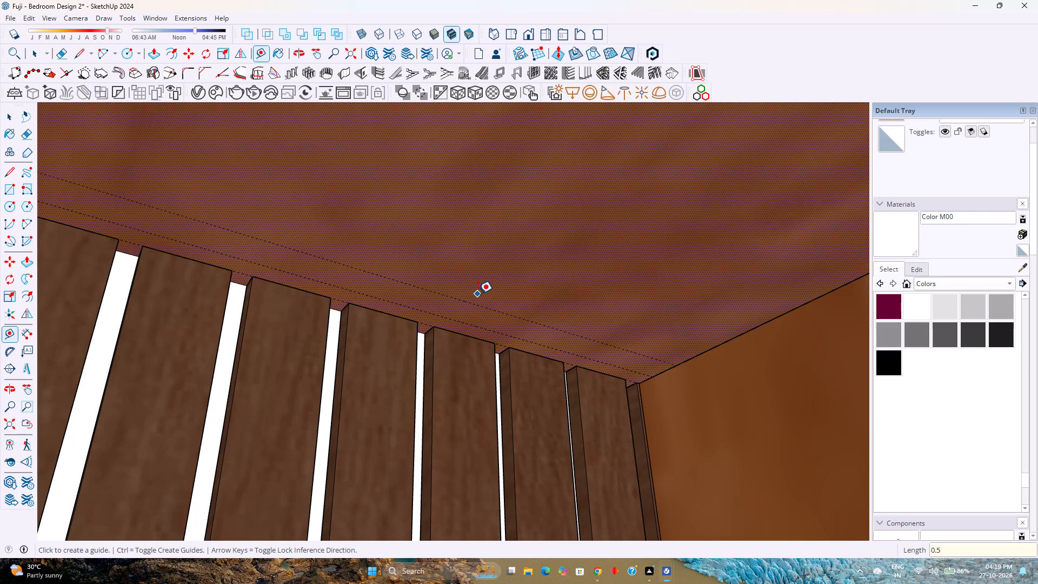
Draw a 1/2" by about 3' 10 5/16" rectangle between the two front guides, along the full length of the ledge's underside.
scroll(478, 294, "down", 9)
middle_click_drag(484, 290, 608, 290, "shift")
middle_click(609, 290, "shift")
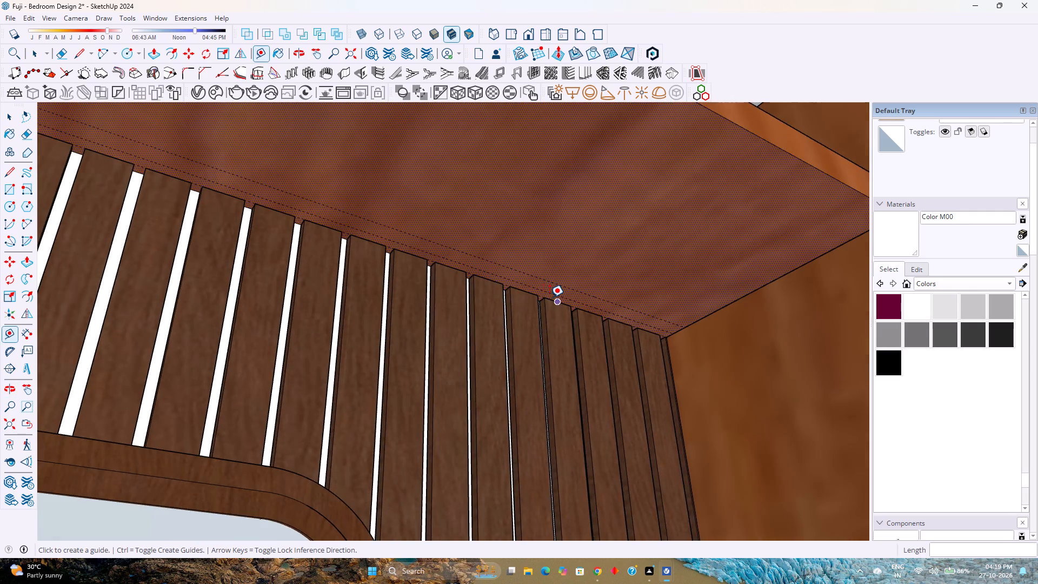
scroll(540, 296, "down", 9)
middle_click_drag(540, 296, 429, 309)
middle_click_drag(444, 308, 456, 308)
middle_click(456, 308)
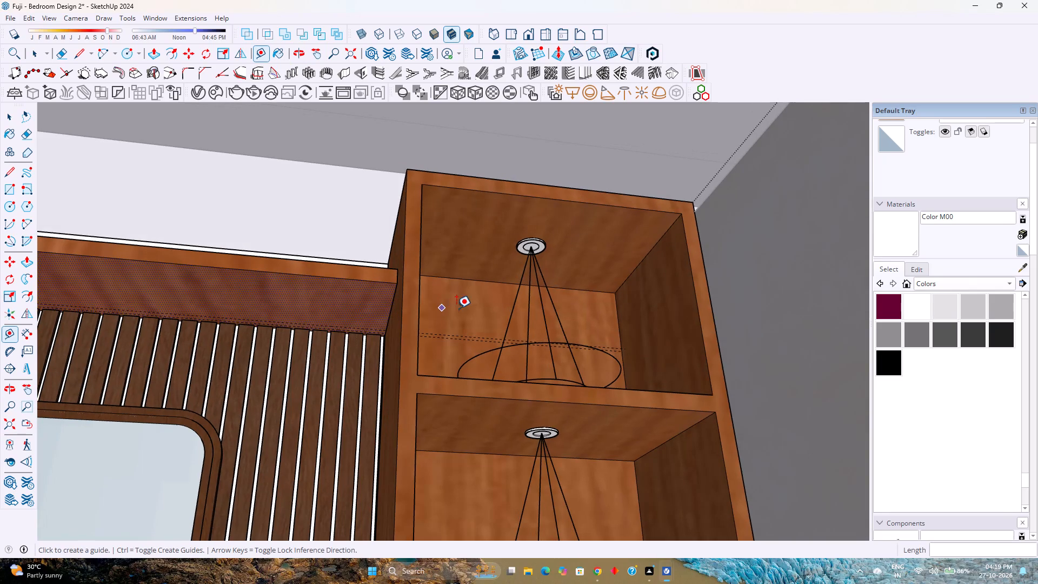
middle_click_drag(352, 319, 730, 300, "shift")
middle_click(734, 300, "shift")
scroll(497, 320, "down", 2)
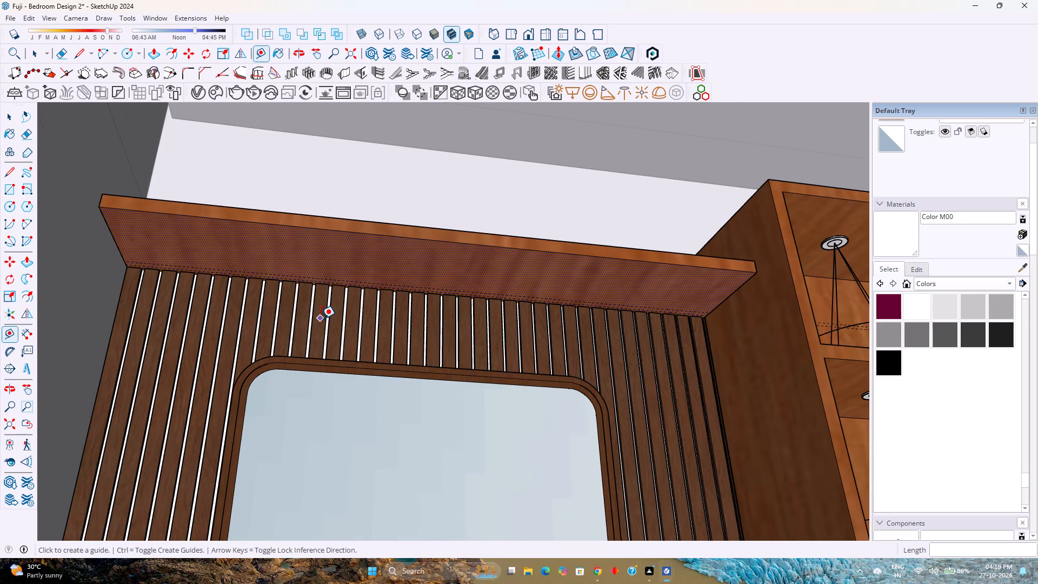
key("r")
scroll(148, 289, "up", 10)
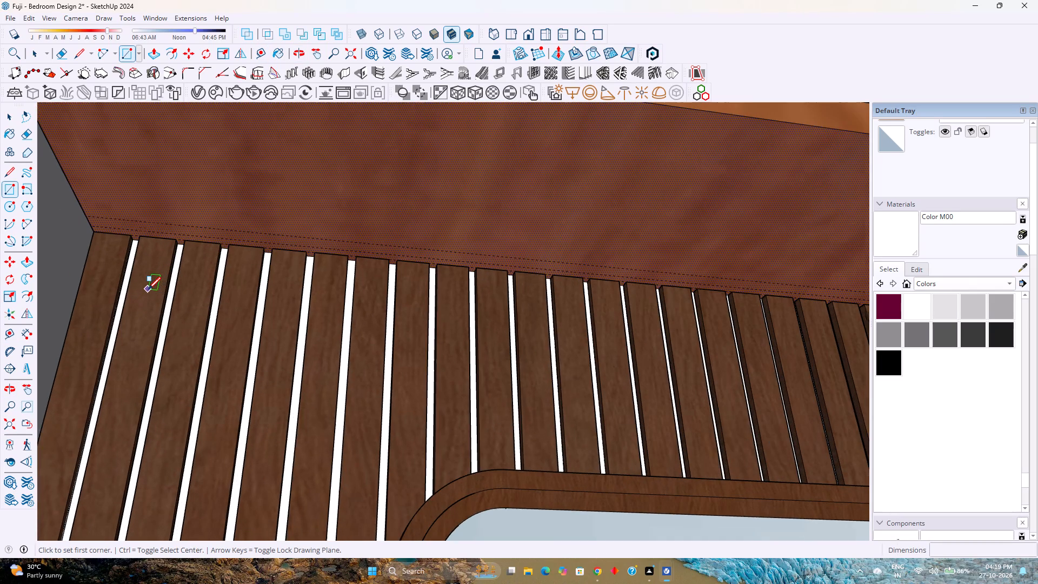
left_click(88, 215)
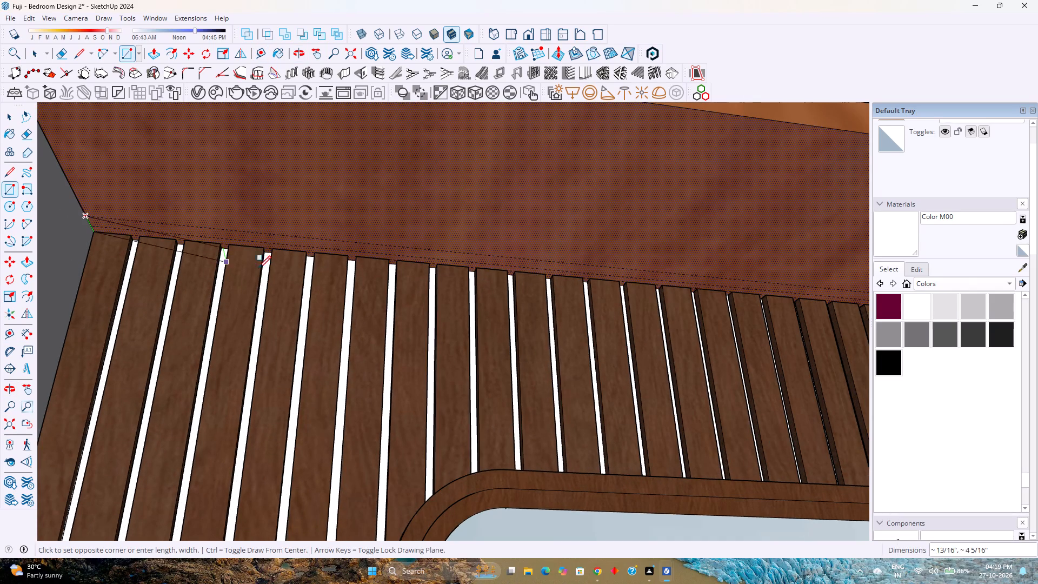
scroll(351, 277, "down", 5)
scroll(608, 320, "down", 2)
middle_click_drag(609, 320, 598, 323, "shift")
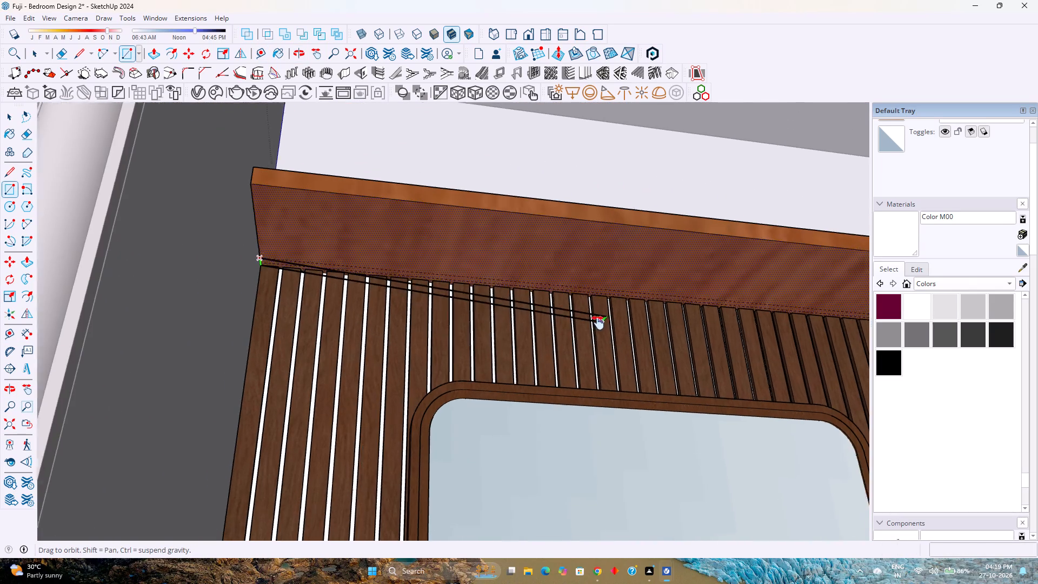
middle_click_drag(598, 323, 280, 364, "shift")
scroll(648, 375, "up", 8)
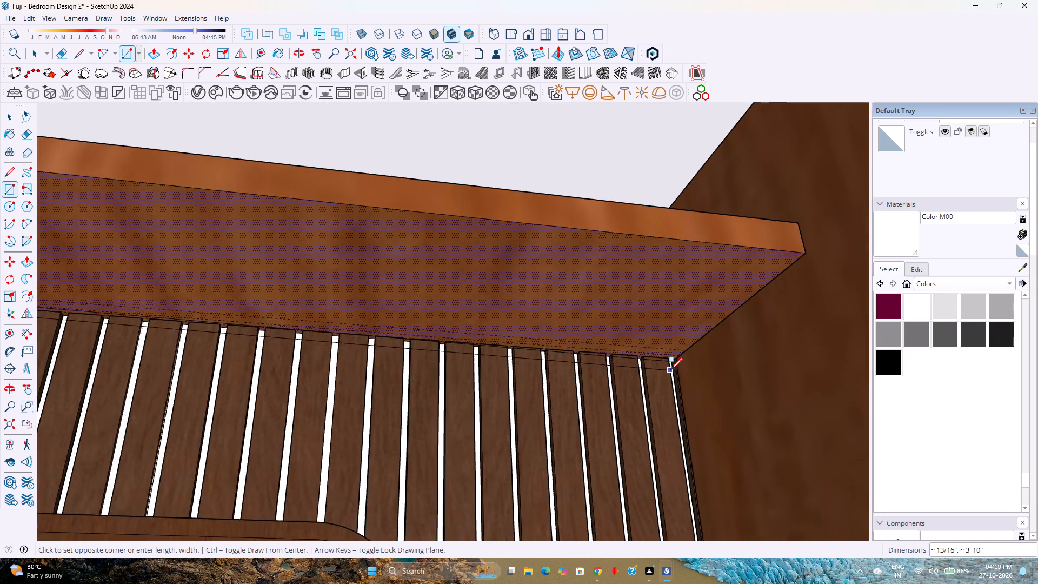
scroll(670, 370, "up", 12)
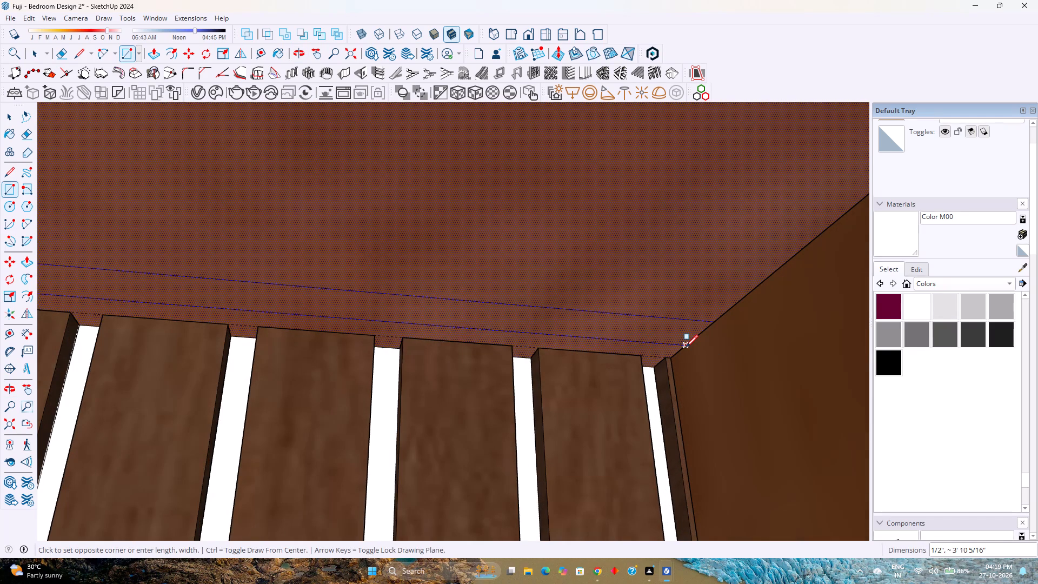
left_click(686, 347)
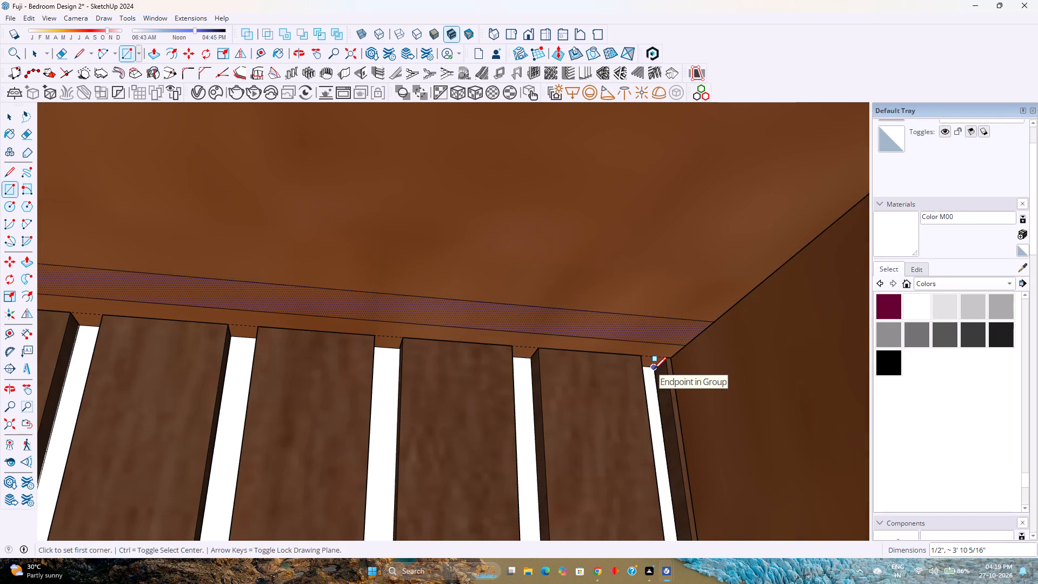
Push the strip 0.5" up into the ledge to form a groove.
key("p")
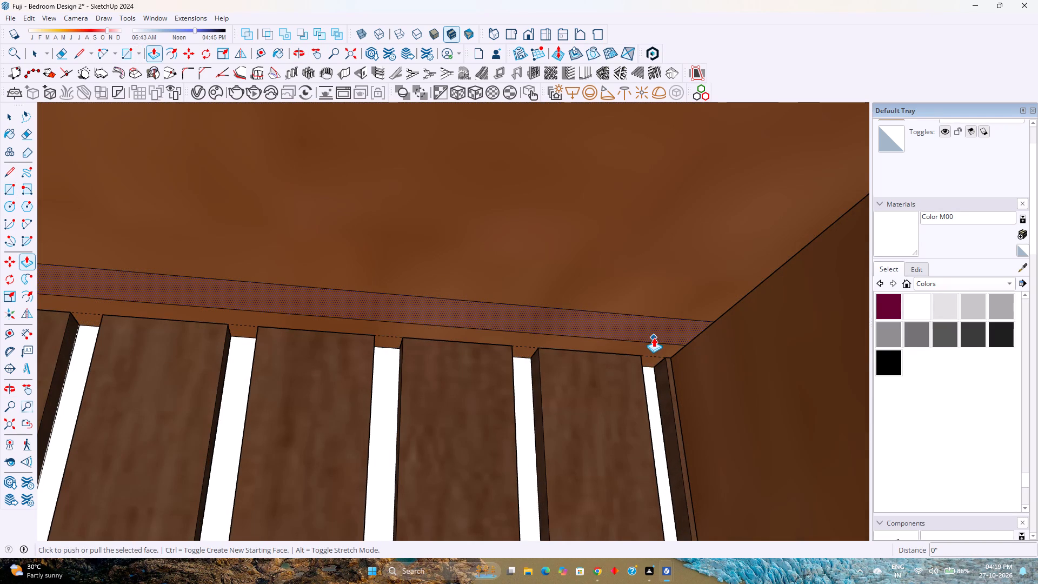
left_click(658, 331)
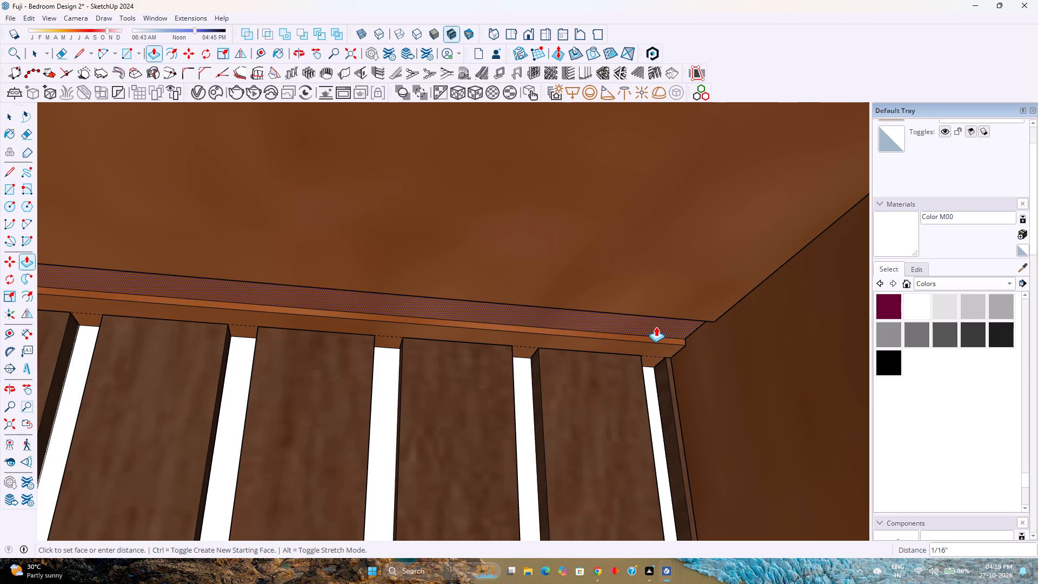
type("0.5")
key("Return")
key("space")
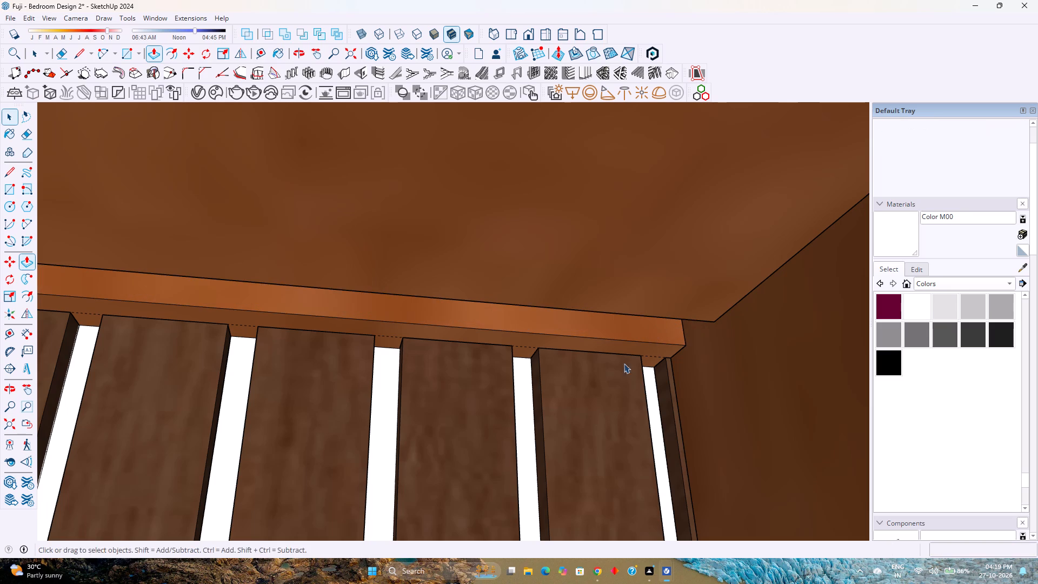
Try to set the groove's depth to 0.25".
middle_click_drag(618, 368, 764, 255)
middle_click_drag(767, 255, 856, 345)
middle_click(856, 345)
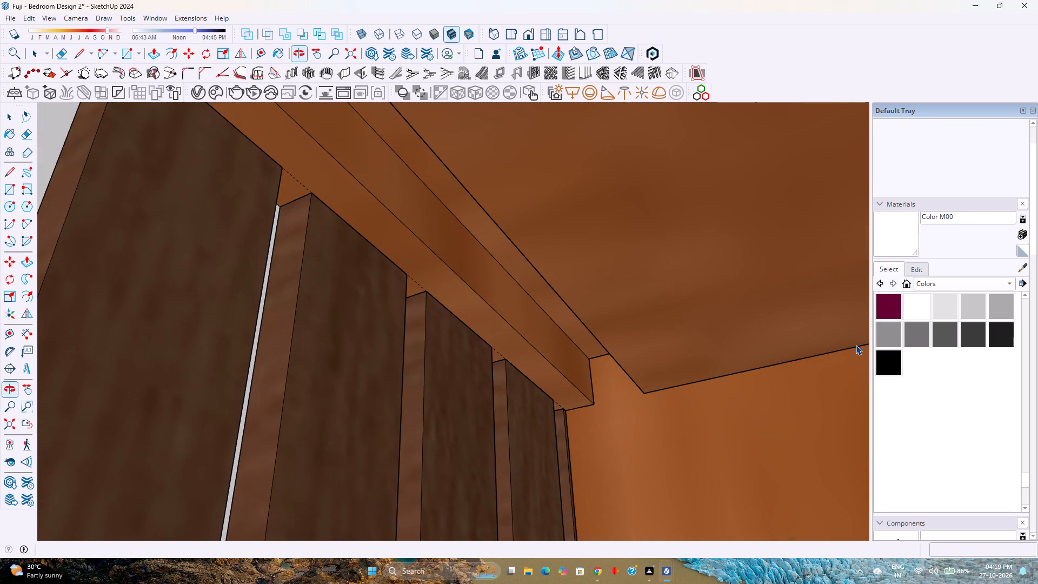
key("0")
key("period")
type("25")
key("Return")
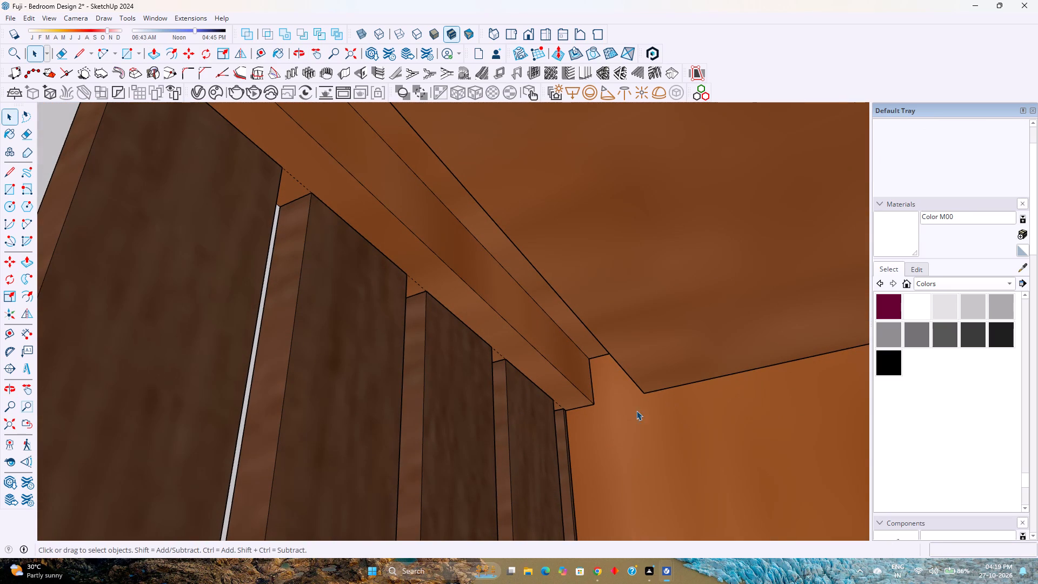
Undo the previous groove and push the strip on the ledge's underside 0.25" up into the ledge.
key("ctrl+z")
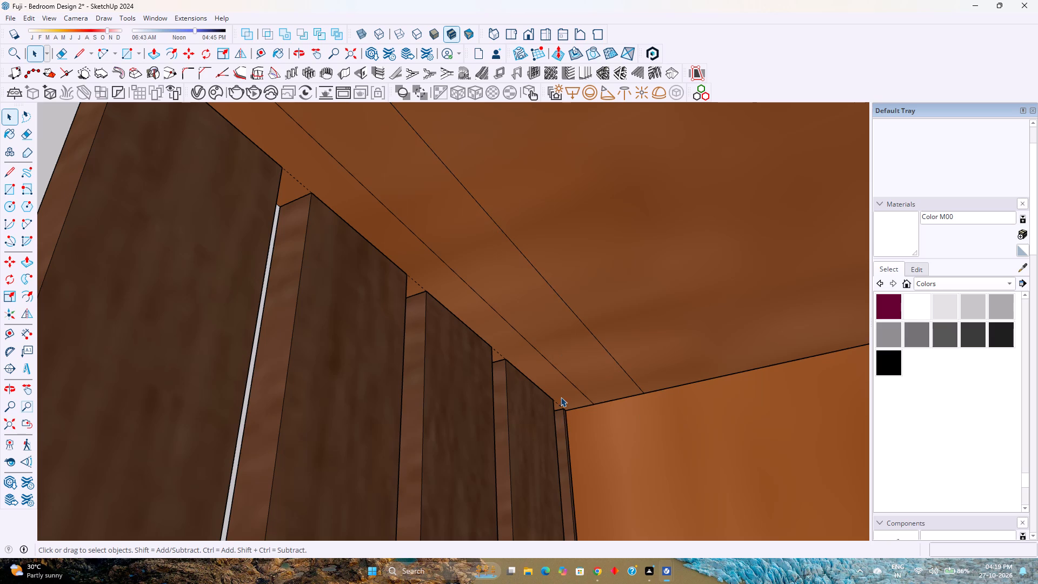
key("p")
left_click(582, 379)
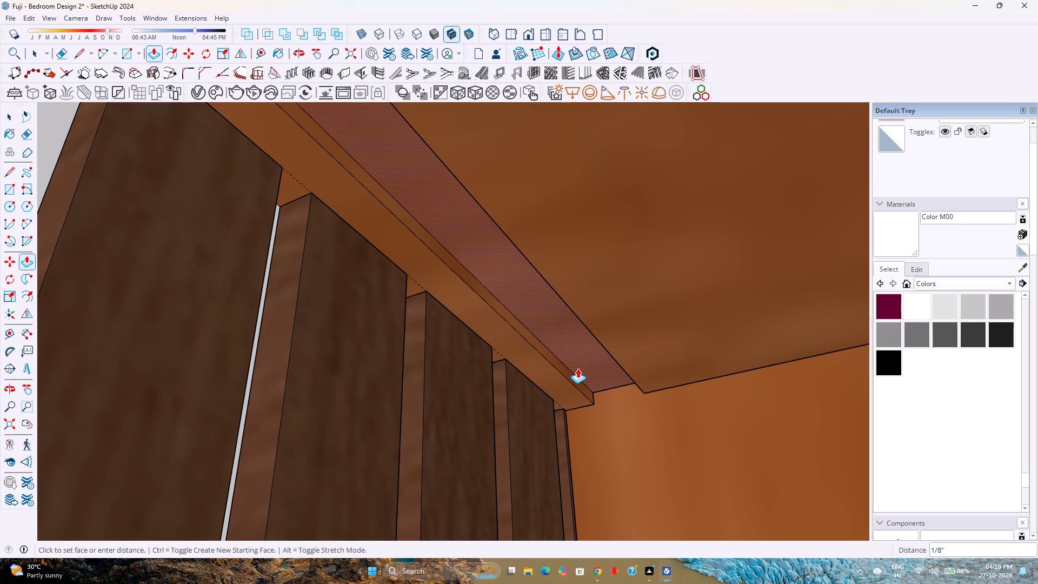
type("0.25")
key("Return")
key("space")
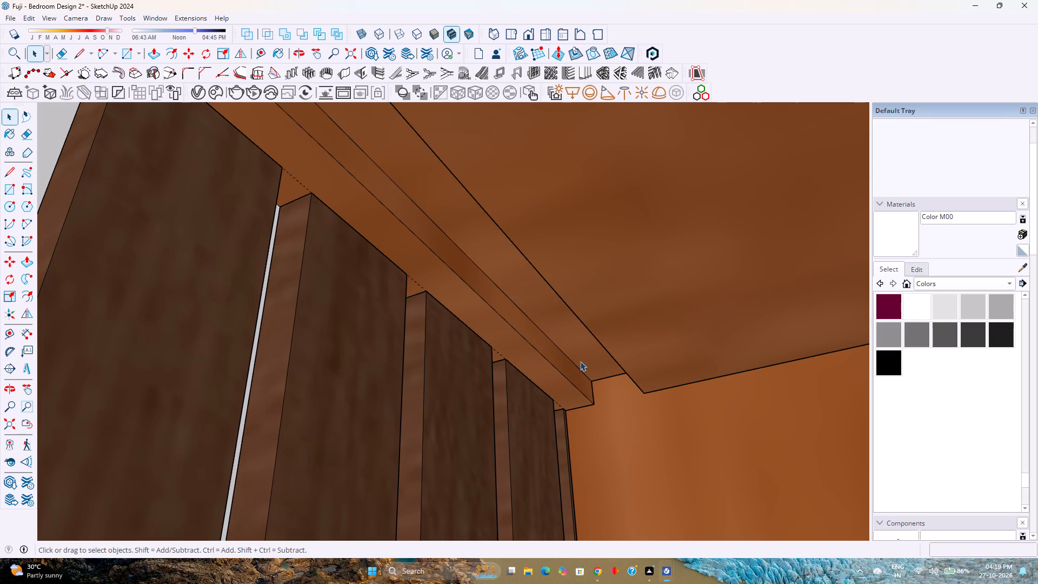
Copy the groove's inner face about 11 11/16" out in front of the ledge and make the copy a group.
double_click(581, 360)
key("m")
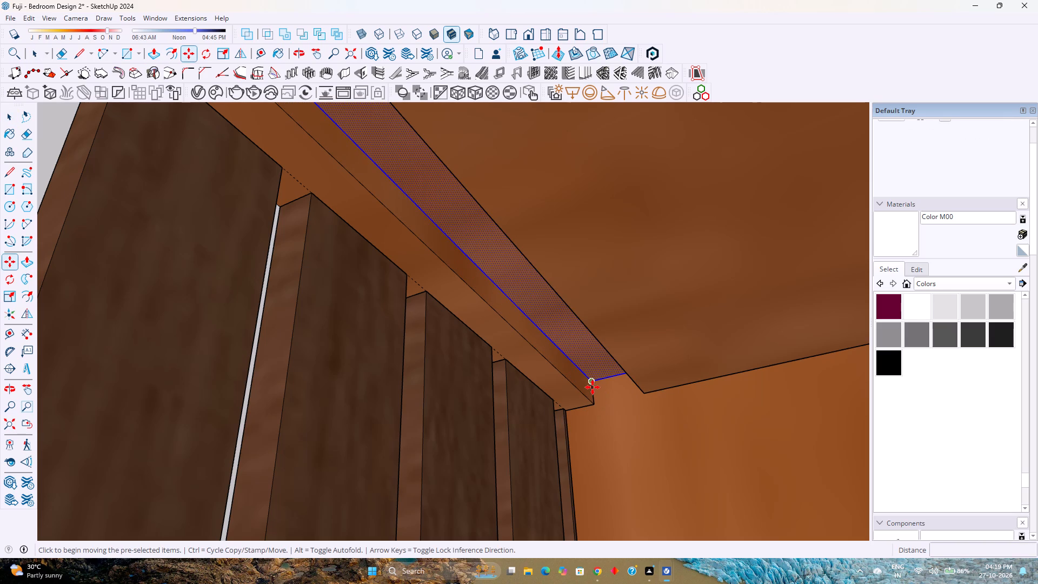
left_click(593, 387)
scroll(557, 420, "down", 3)
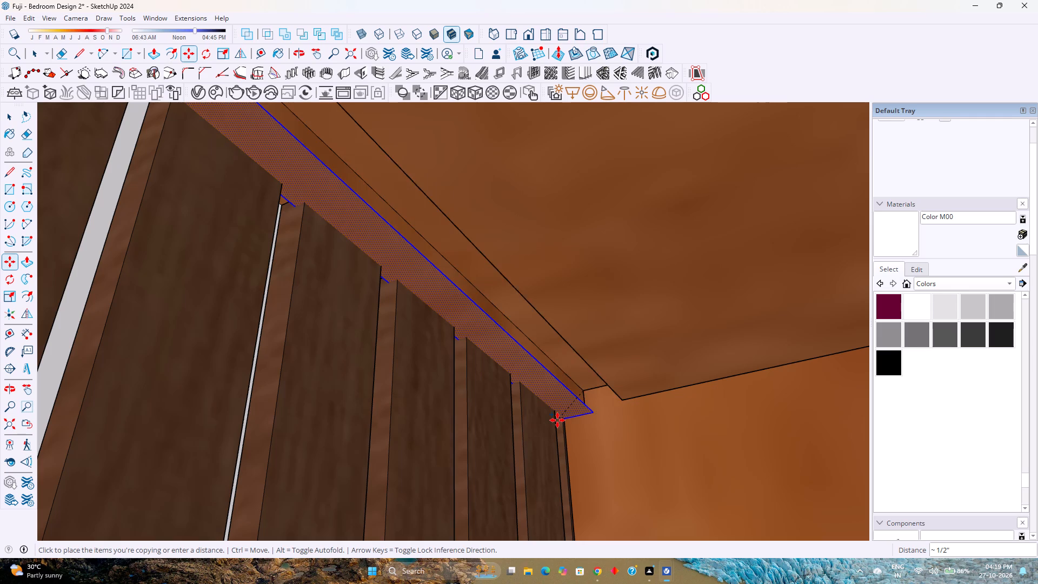
scroll(557, 420, "down", 14)
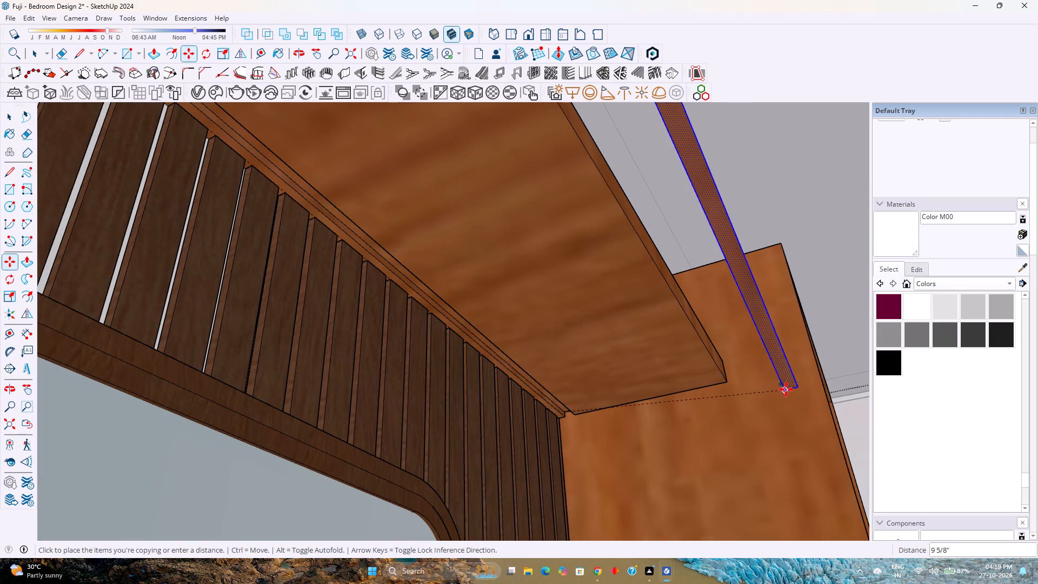
left_click(833, 348)
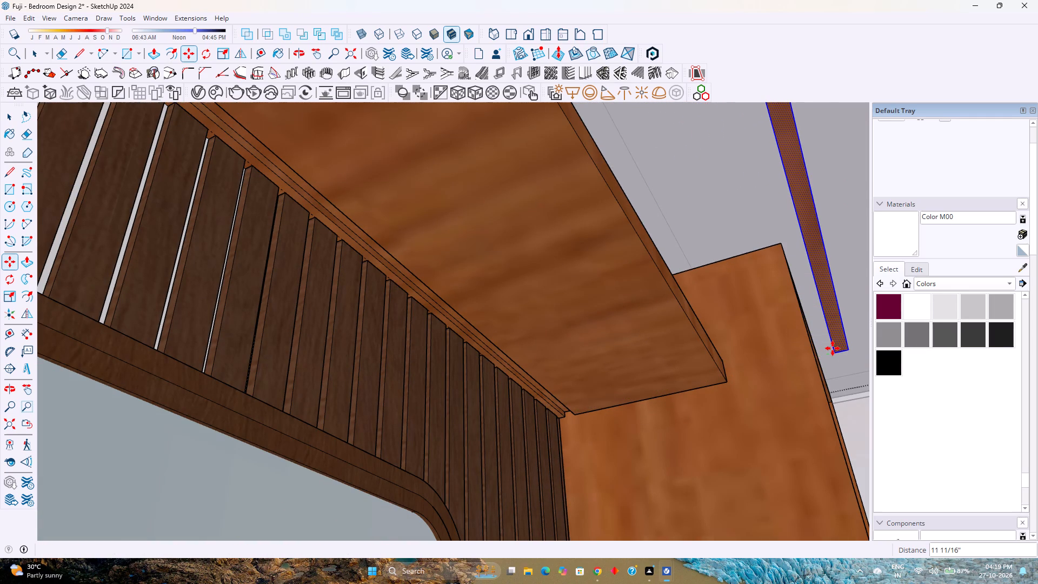
key("space")
scroll(838, 329, "up", 2)
right_click(838, 329)
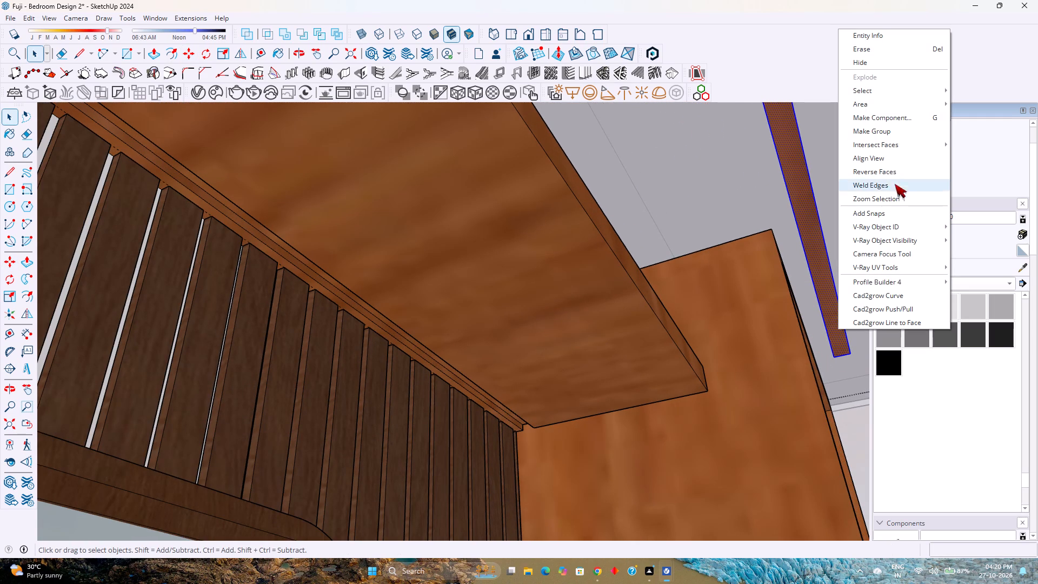
left_click(884, 133)
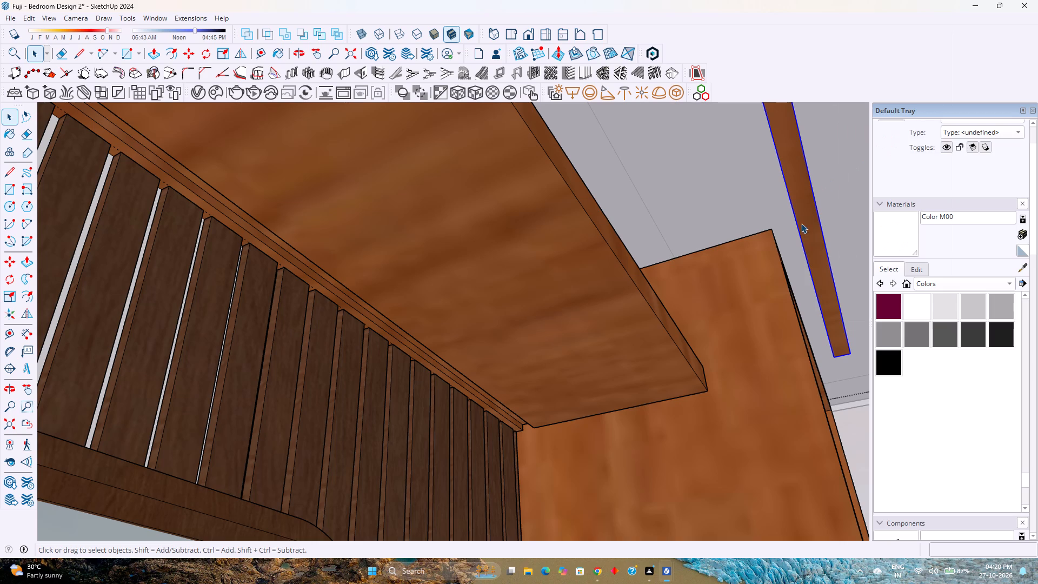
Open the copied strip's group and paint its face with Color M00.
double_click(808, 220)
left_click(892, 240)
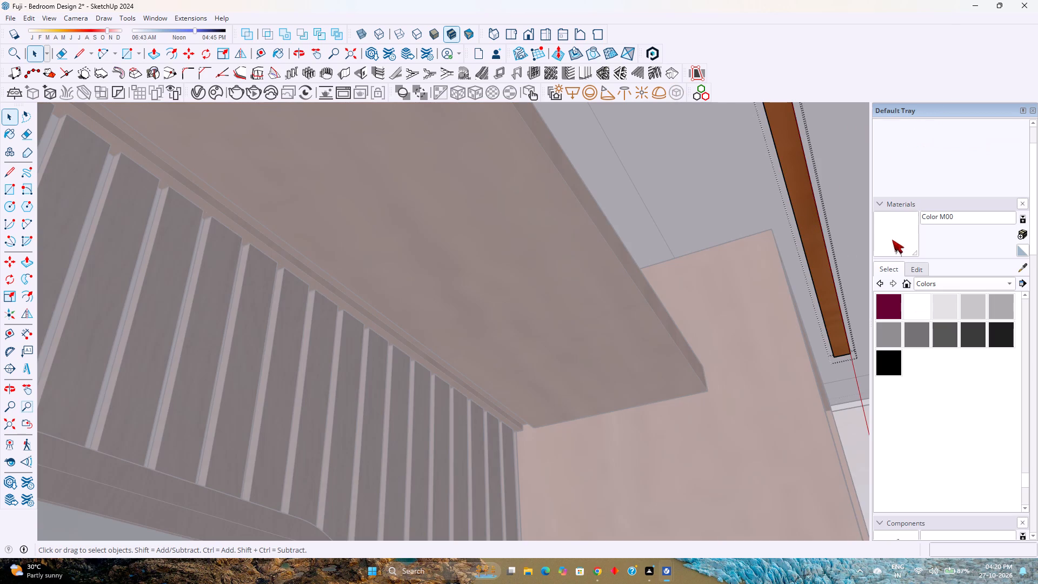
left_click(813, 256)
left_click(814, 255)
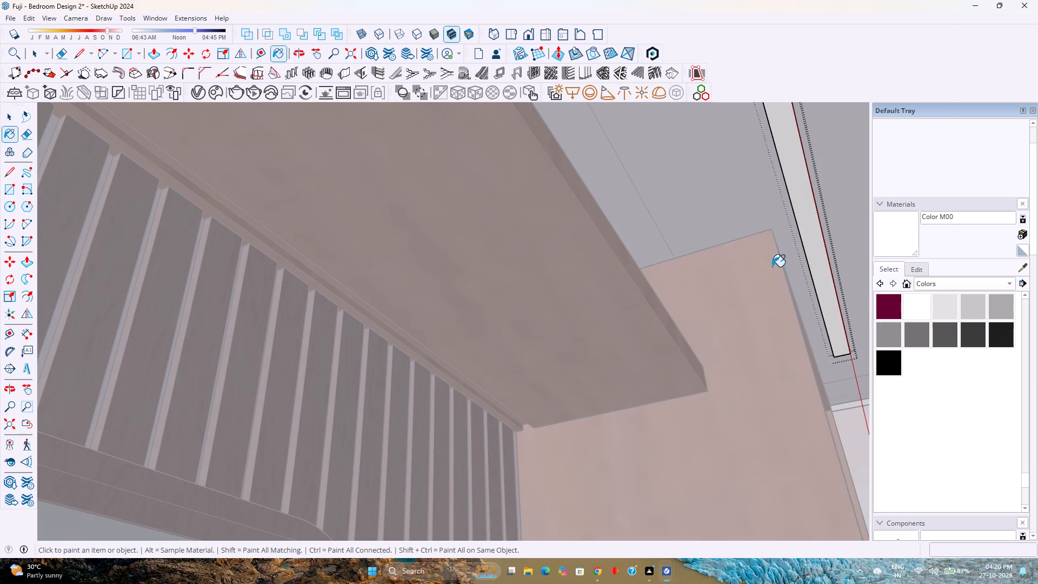
Extrude the strip face to a 0.25" thickness inside its group and close the group.
key("p")
left_click(810, 229)
type("0.25")
key("Return")
key("space")
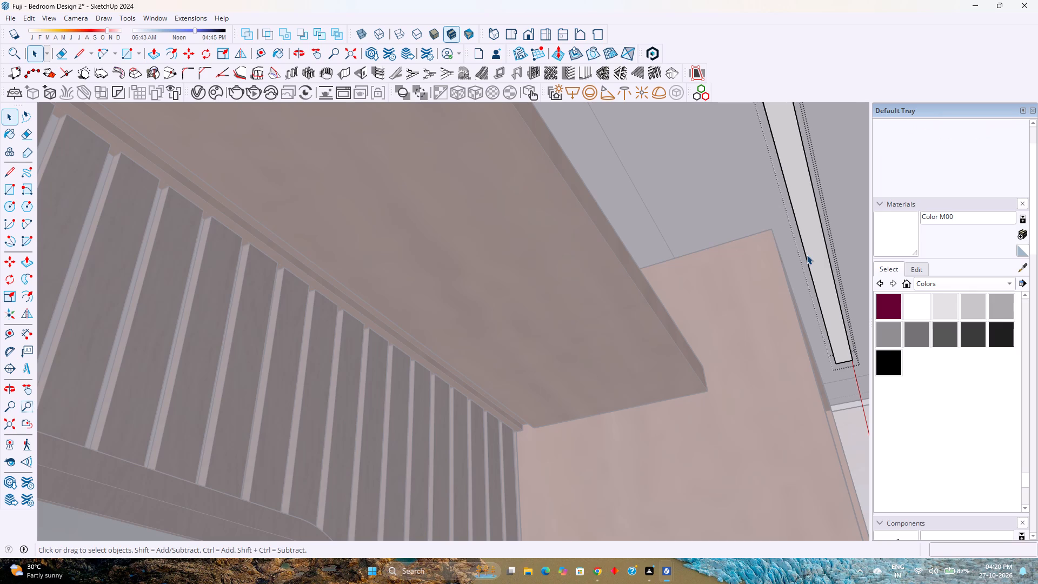
key("Escape")
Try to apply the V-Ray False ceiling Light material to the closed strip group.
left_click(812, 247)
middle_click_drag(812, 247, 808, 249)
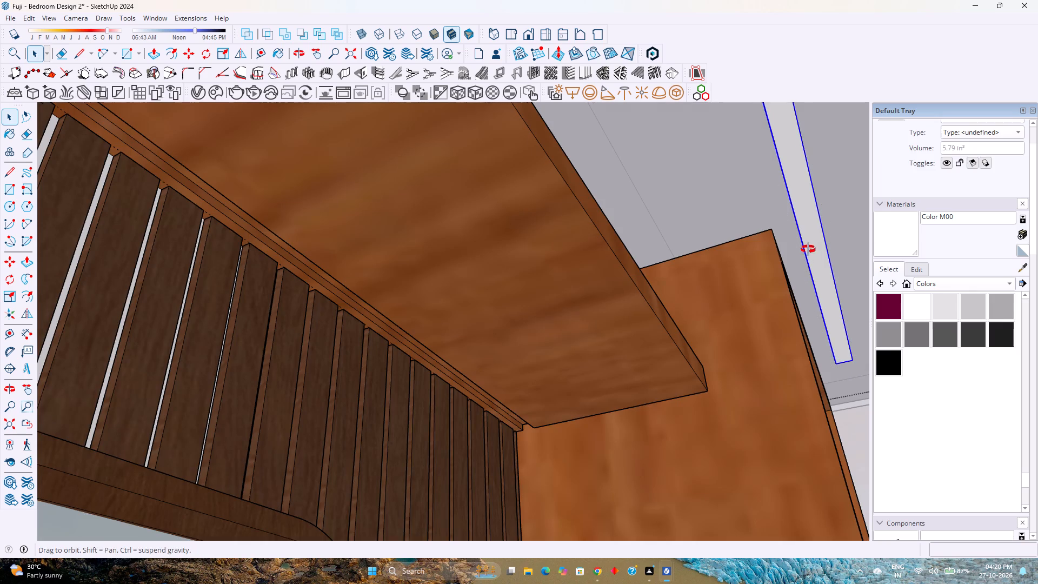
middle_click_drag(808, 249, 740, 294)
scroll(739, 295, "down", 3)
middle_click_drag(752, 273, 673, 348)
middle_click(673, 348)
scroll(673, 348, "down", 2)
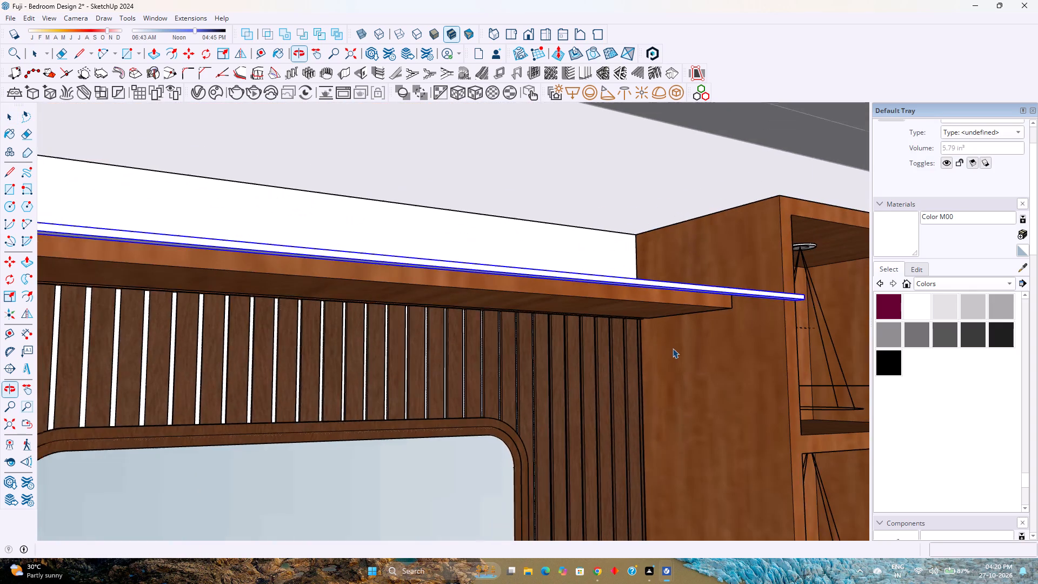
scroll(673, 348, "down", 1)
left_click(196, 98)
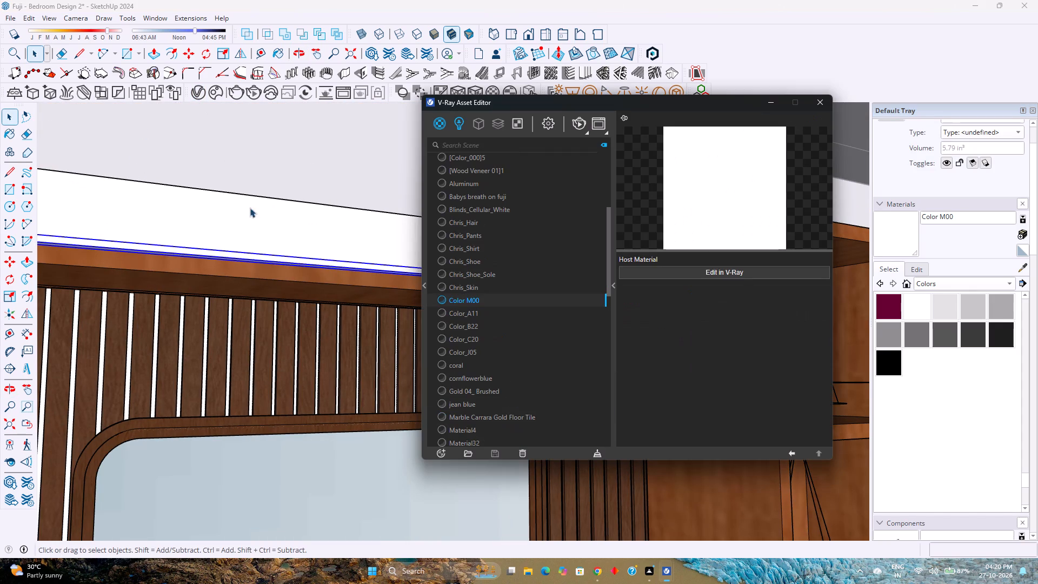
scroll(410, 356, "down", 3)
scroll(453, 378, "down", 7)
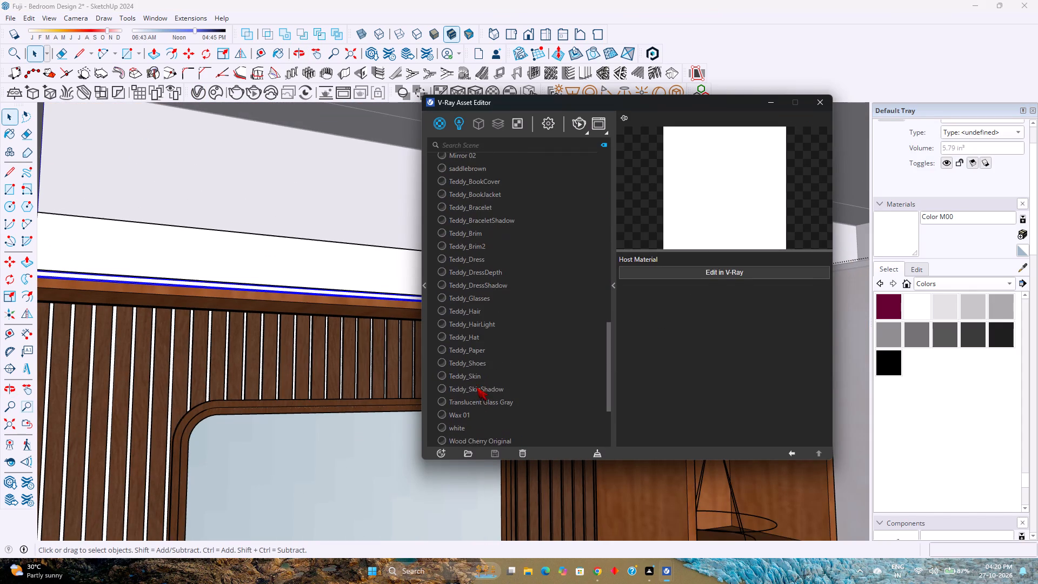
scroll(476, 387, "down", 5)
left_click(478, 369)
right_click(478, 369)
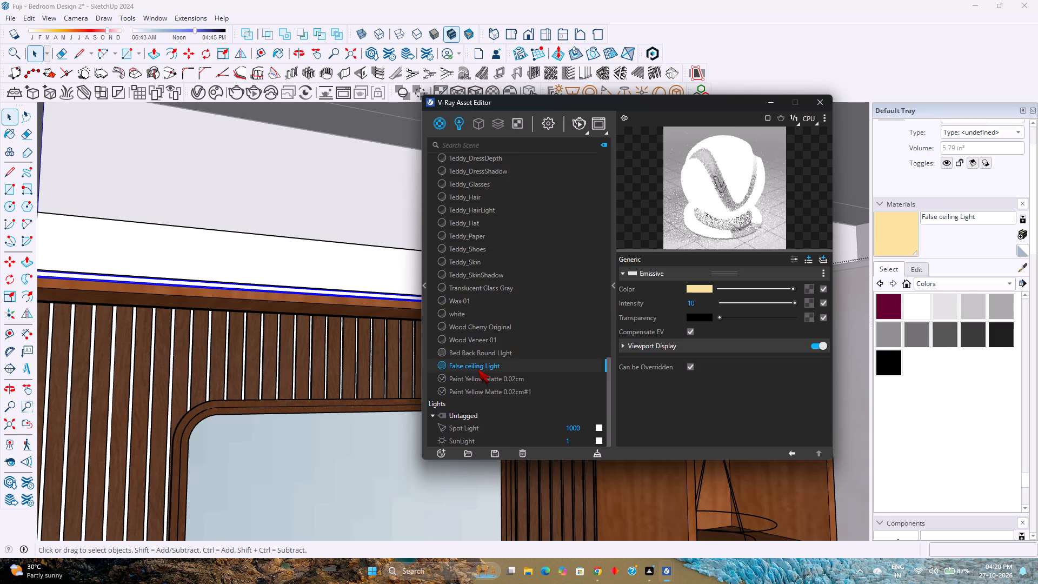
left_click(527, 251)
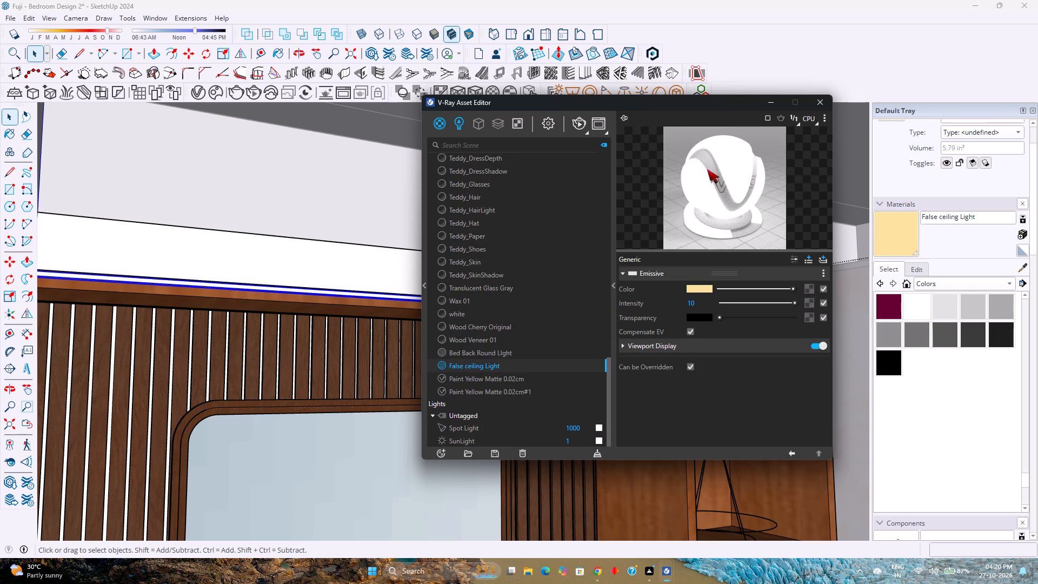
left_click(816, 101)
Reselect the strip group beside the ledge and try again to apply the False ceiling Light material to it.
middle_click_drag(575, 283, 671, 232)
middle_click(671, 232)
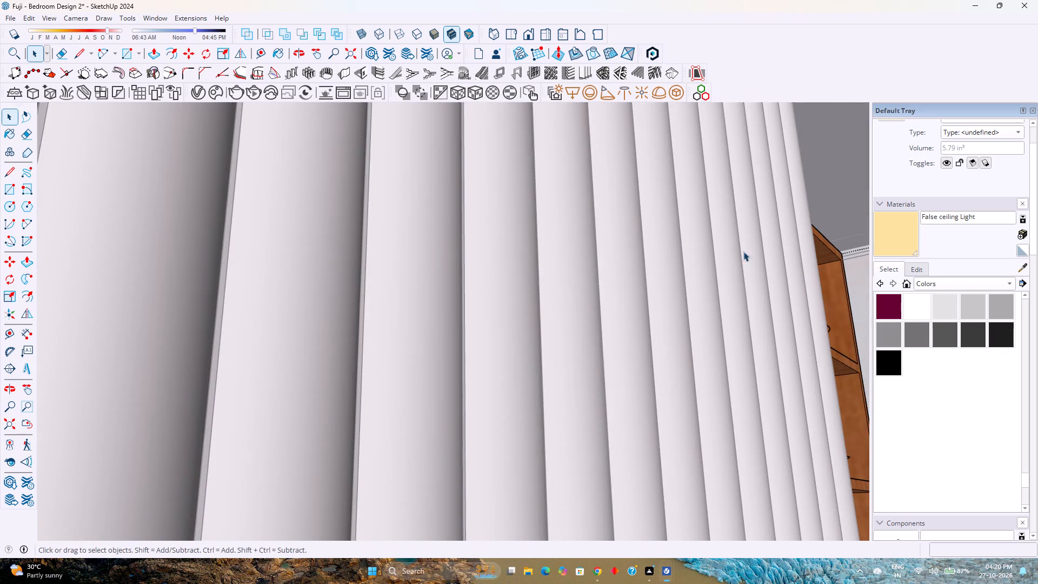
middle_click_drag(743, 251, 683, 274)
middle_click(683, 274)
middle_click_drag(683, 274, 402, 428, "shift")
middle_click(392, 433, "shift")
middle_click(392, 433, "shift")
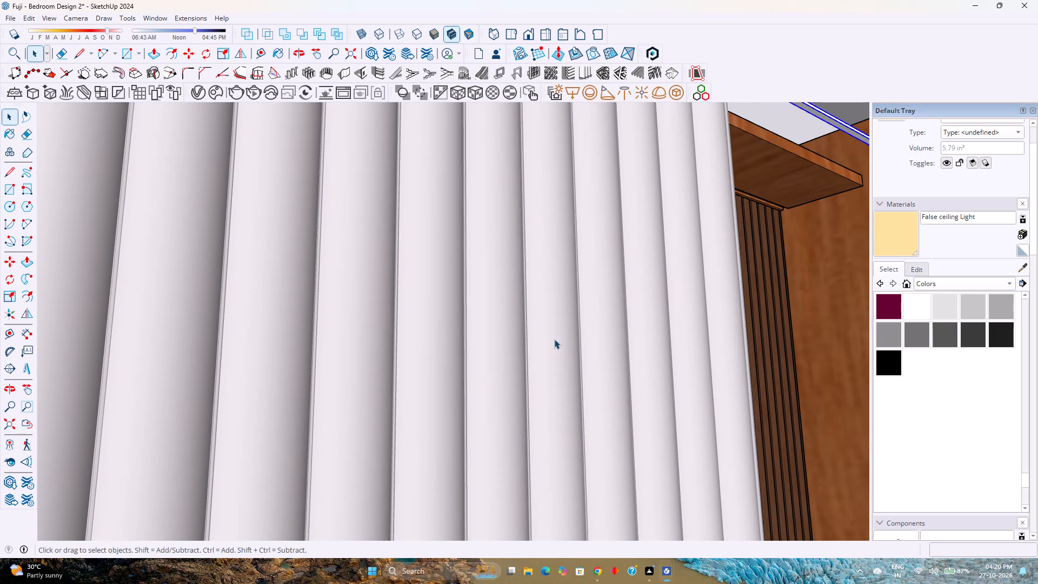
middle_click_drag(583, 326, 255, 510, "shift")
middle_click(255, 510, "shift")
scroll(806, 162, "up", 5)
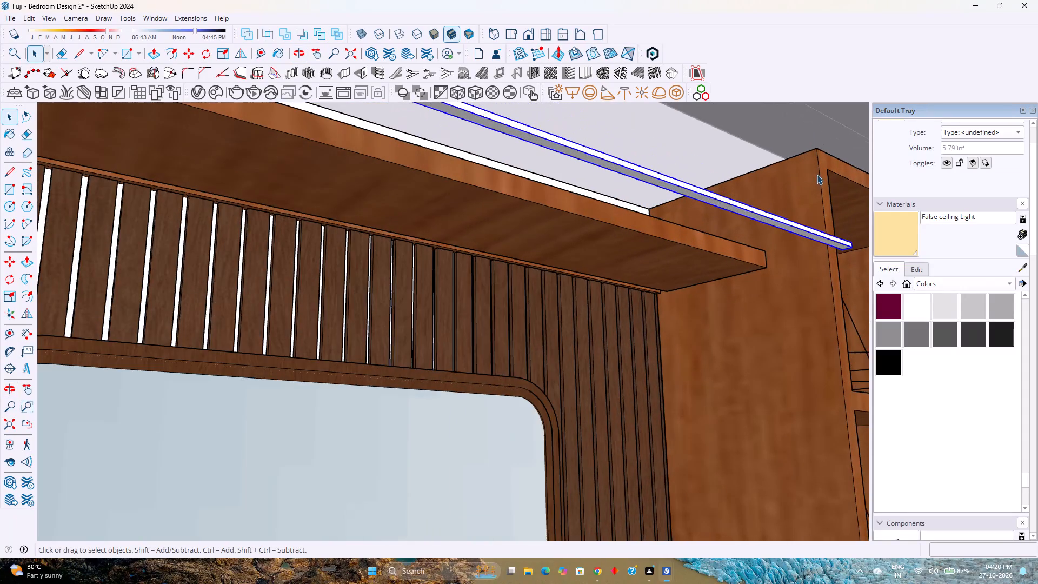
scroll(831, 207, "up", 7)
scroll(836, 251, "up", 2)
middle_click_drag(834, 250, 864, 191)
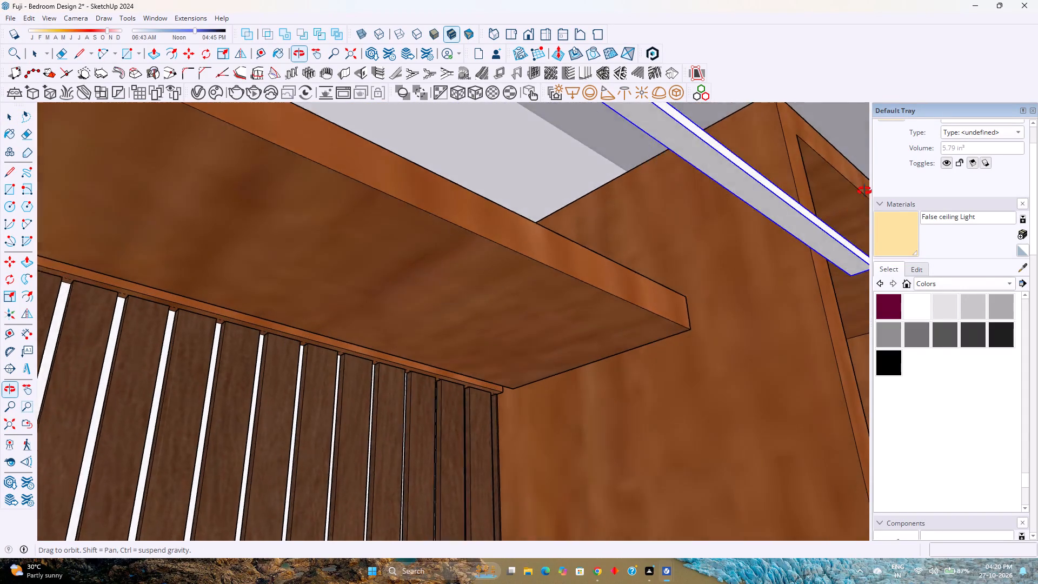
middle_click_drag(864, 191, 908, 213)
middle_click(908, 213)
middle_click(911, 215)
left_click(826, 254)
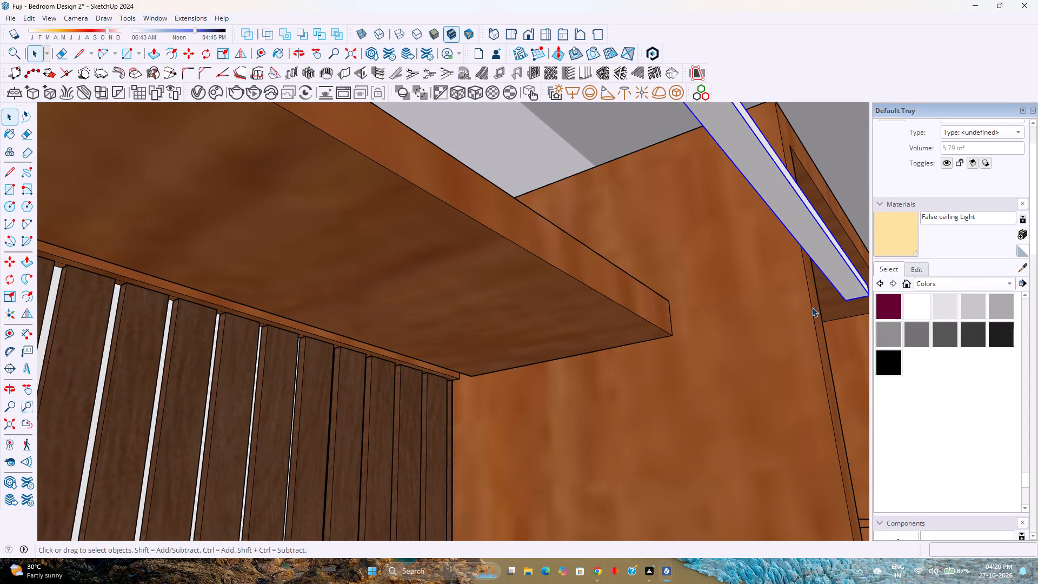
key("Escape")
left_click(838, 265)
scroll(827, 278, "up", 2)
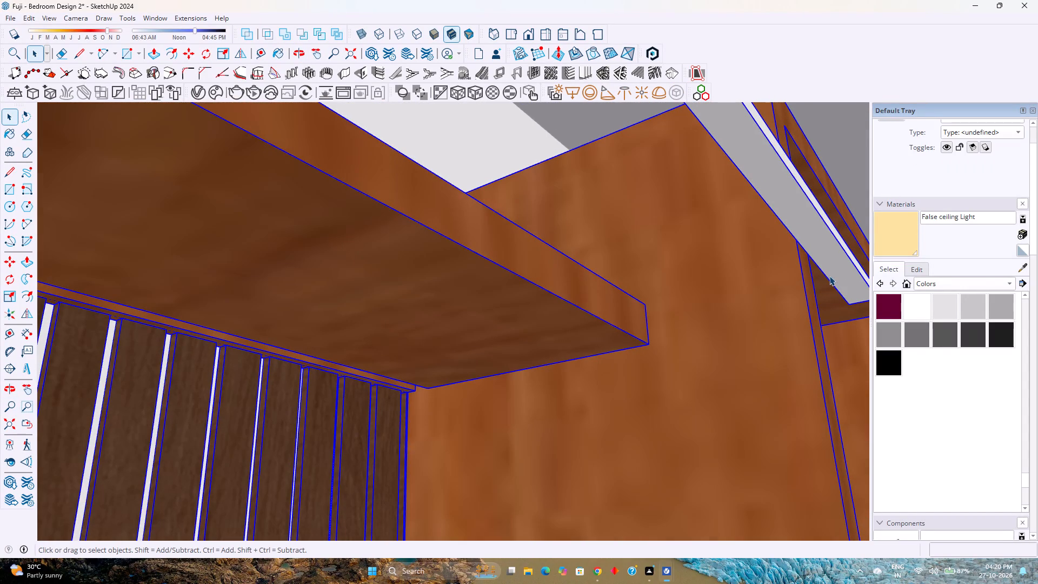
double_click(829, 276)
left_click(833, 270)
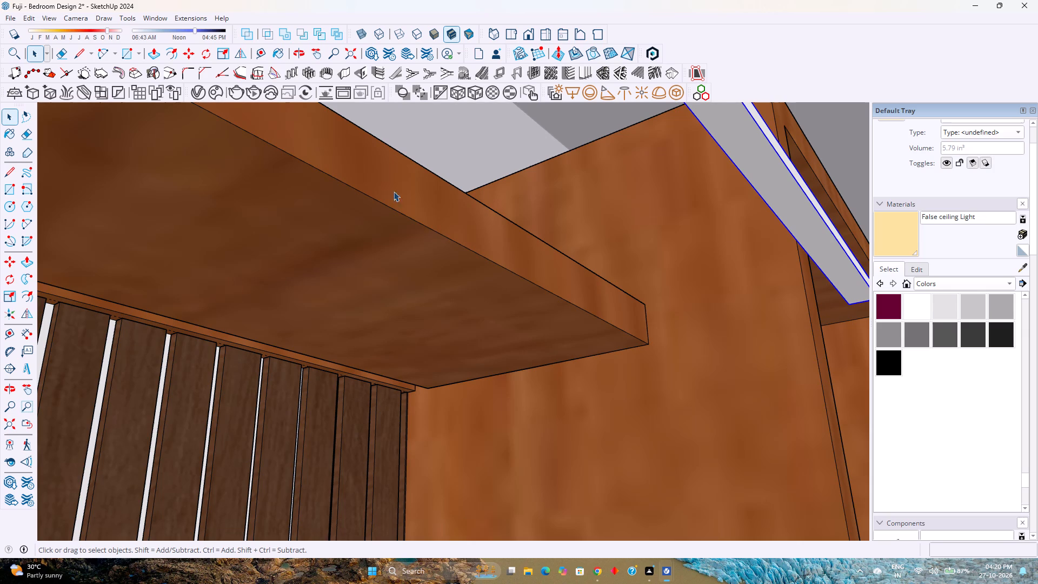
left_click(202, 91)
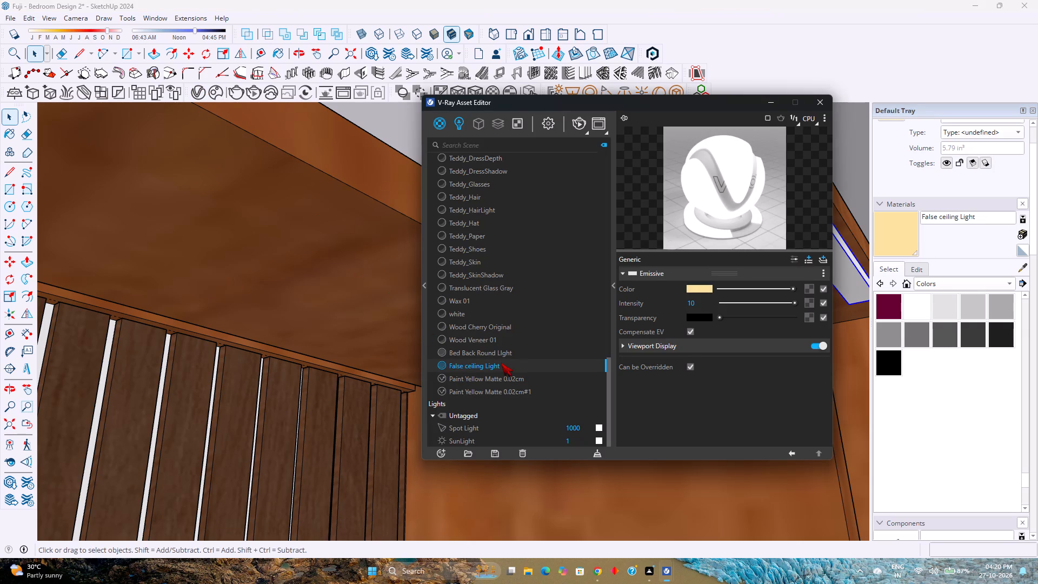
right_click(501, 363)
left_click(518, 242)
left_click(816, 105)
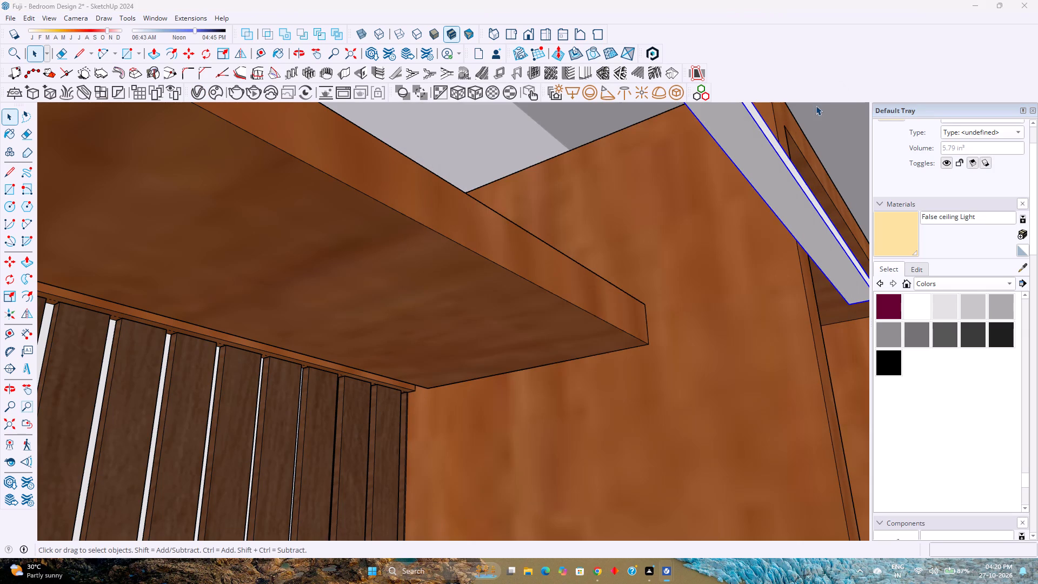
Apply the False ceiling Light material to all the faces inside the strip group, then close and reselect the group.
double_click(828, 229)
triple_click(812, 238)
left_click(812, 238)
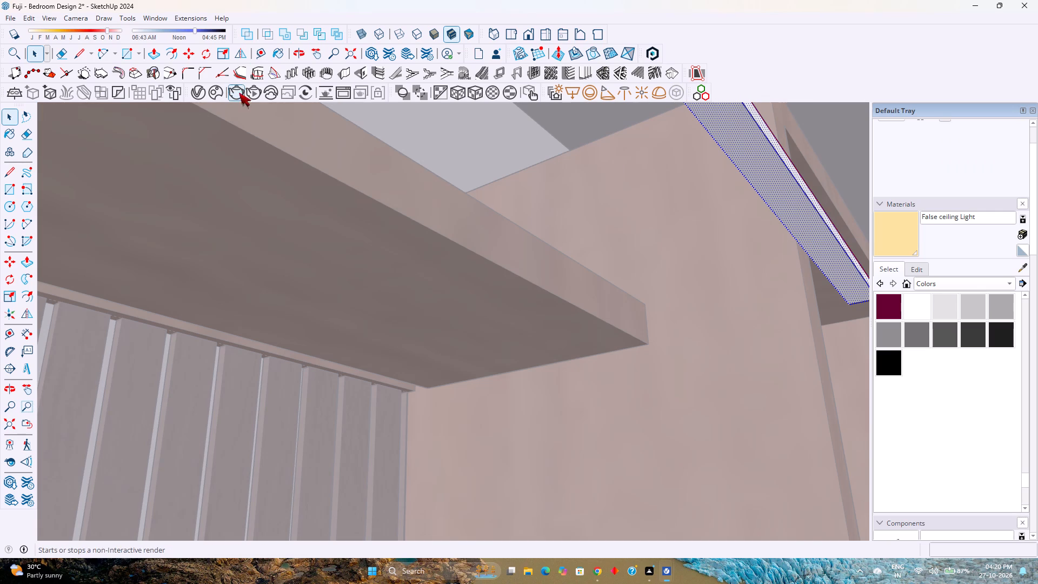
left_click(201, 97)
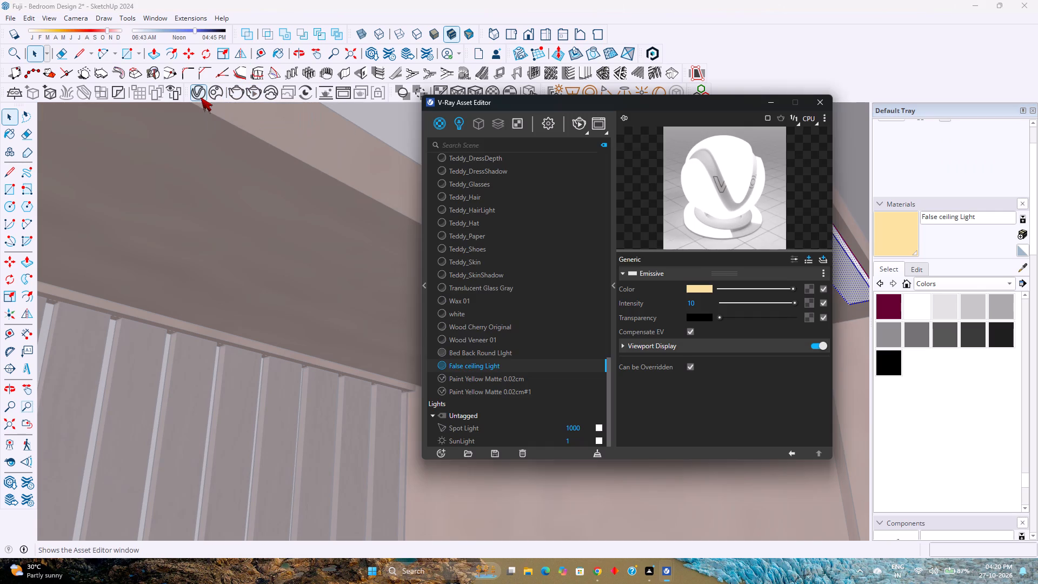
right_click(489, 366)
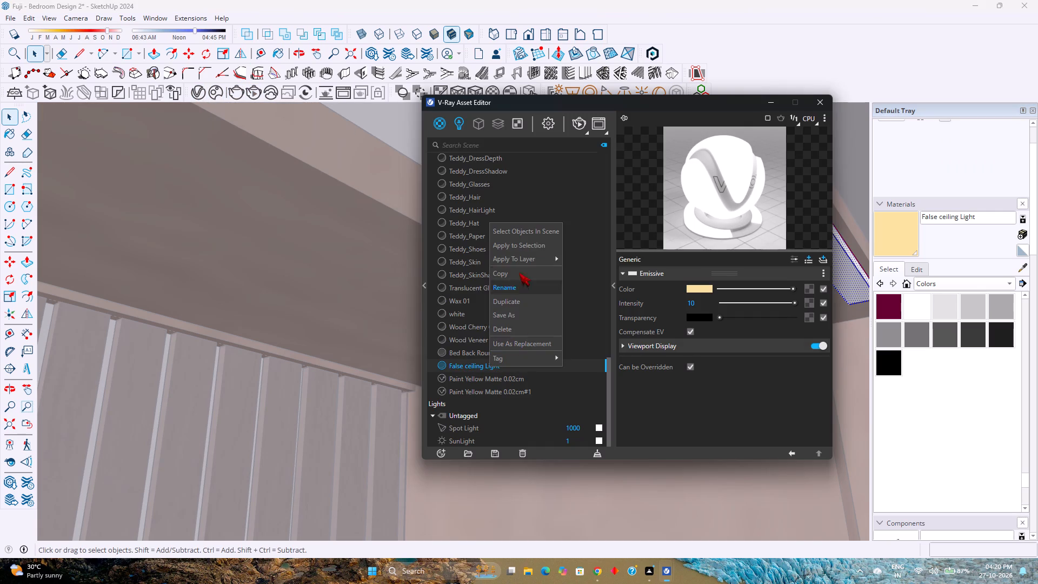
left_click(516, 250)
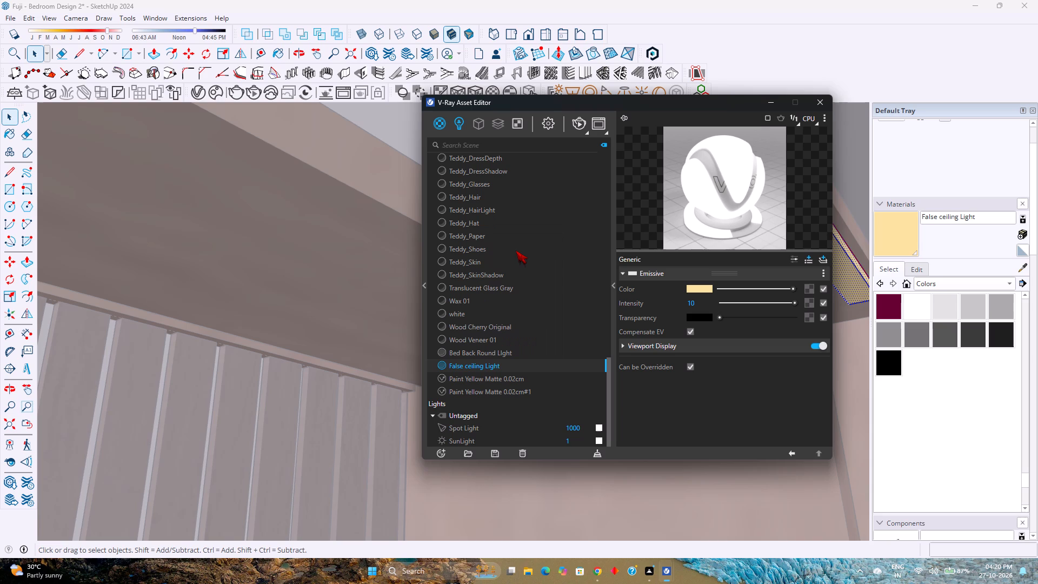
left_click(820, 101)
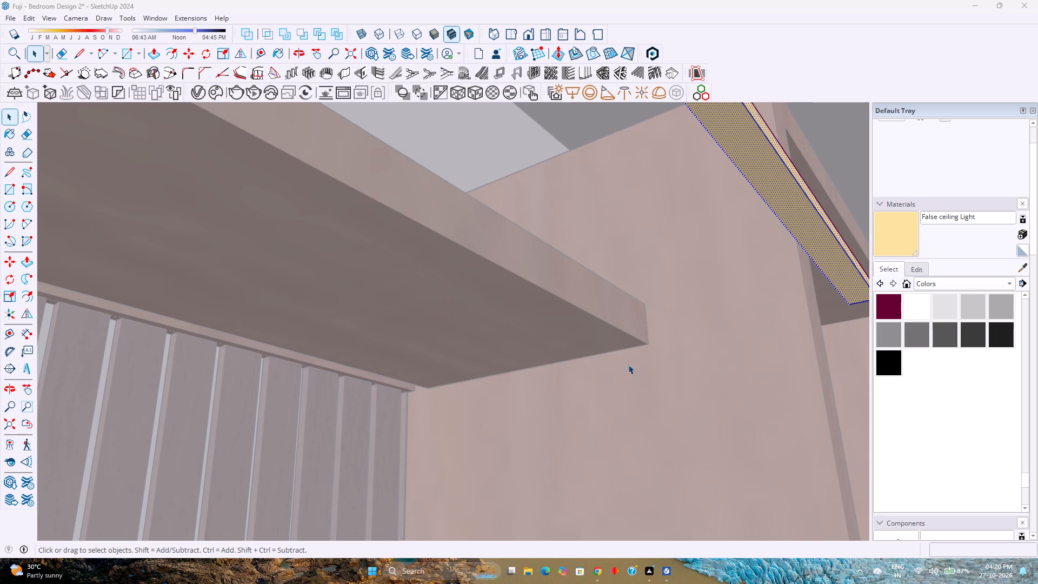
key("Escape")
scroll(622, 363, "down", 4)
key("Escape")
key("space")
key("Escape")
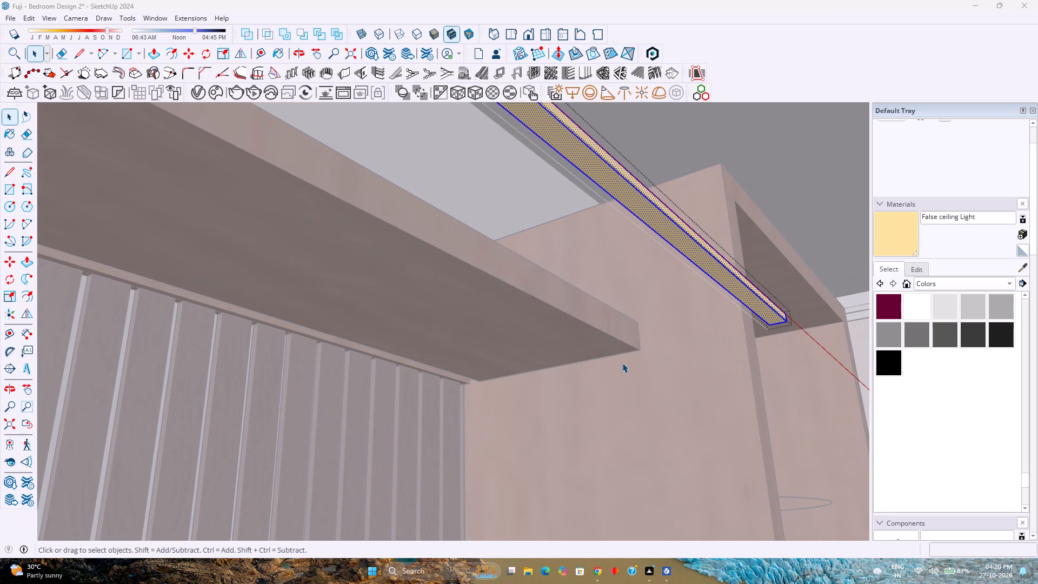
left_click(716, 337)
left_click(762, 317)
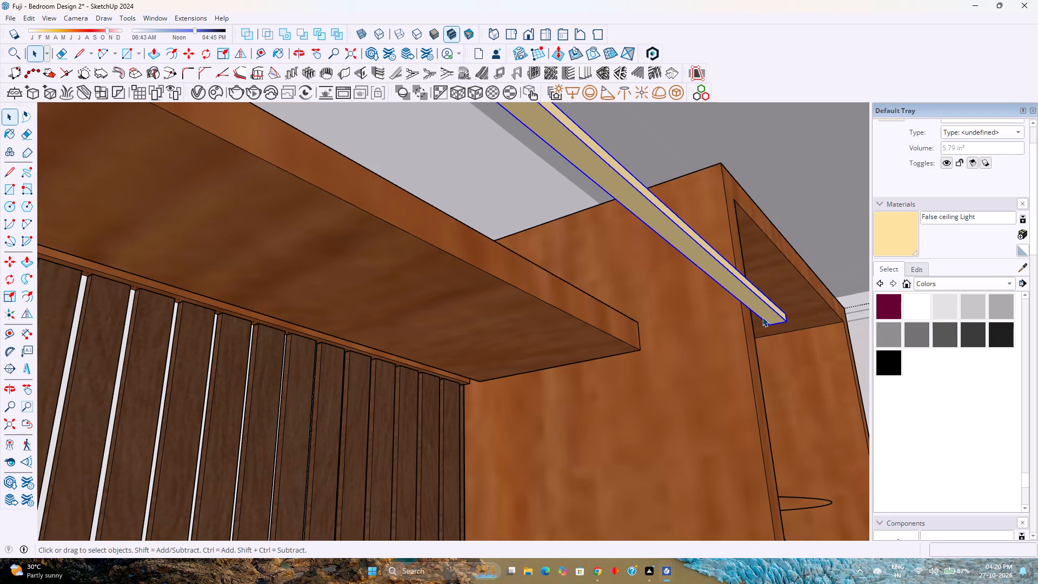
Move the light strip group from its end corner into the inner corner under the ledge, against the slatted panel, and deselect it.
key("m")
left_click(789, 322)
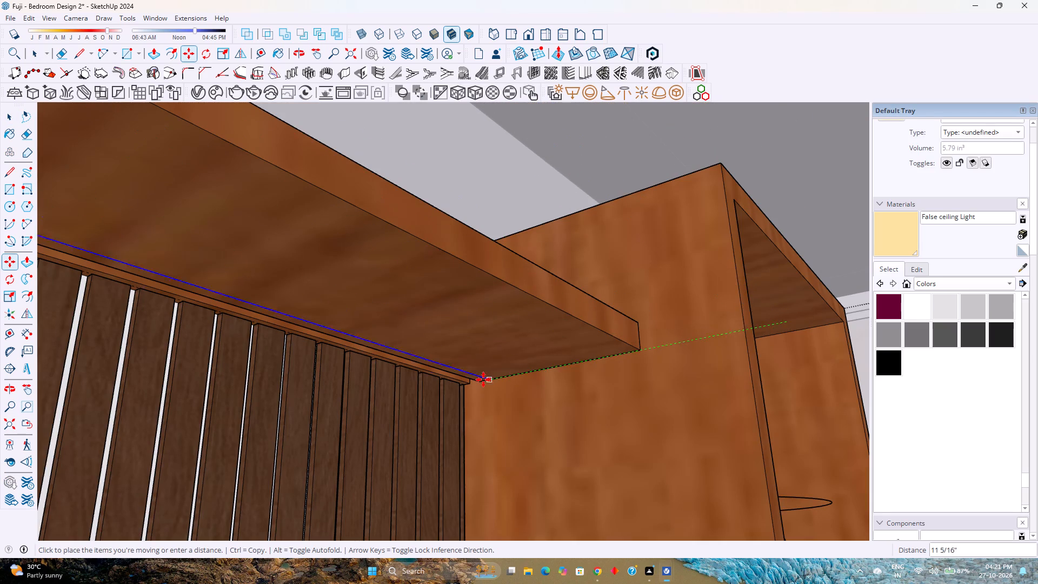
scroll(477, 382, "up", 8)
left_click(477, 382)
key("space")
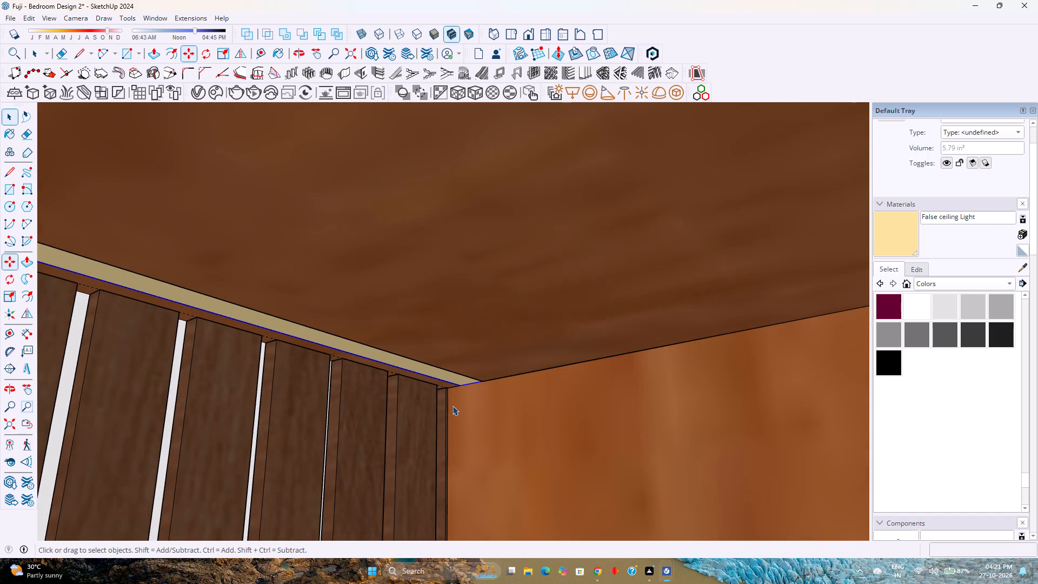
key("Escape")
scroll(485, 389, "down", 18)
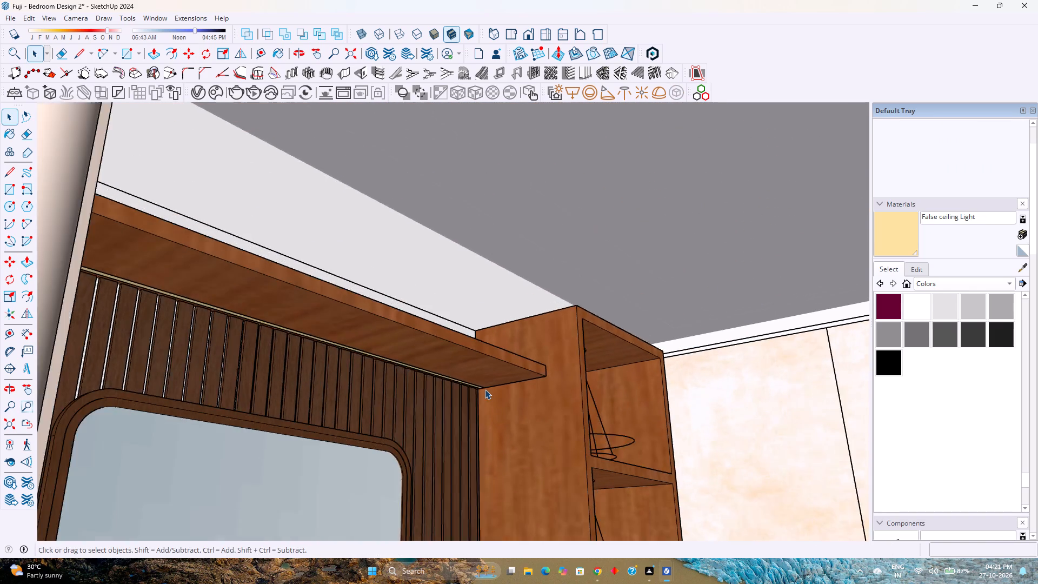
scroll(485, 389, "down", 6)
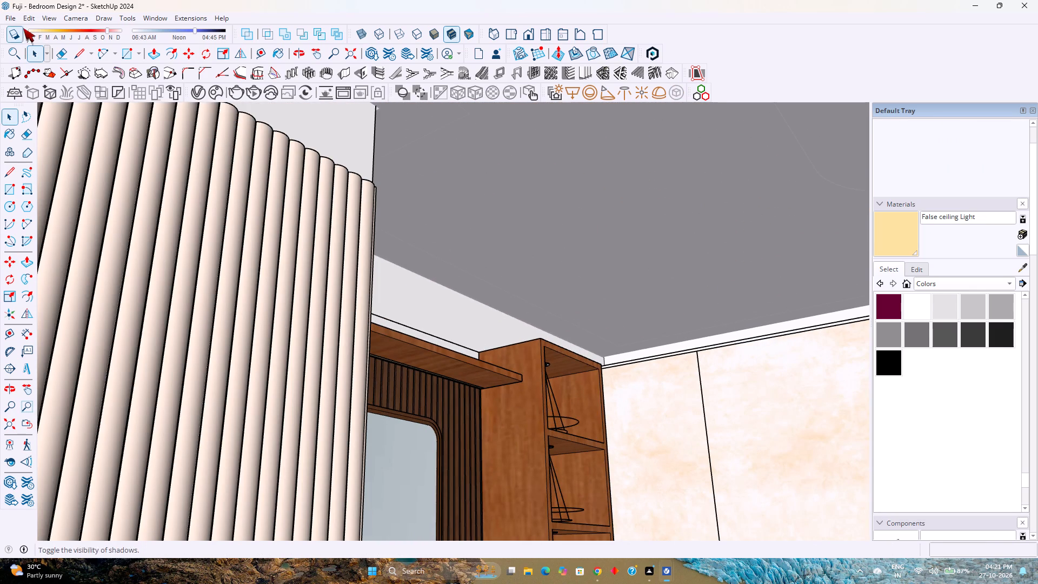
Delete all the guides in the model.
left_click(30, 20)
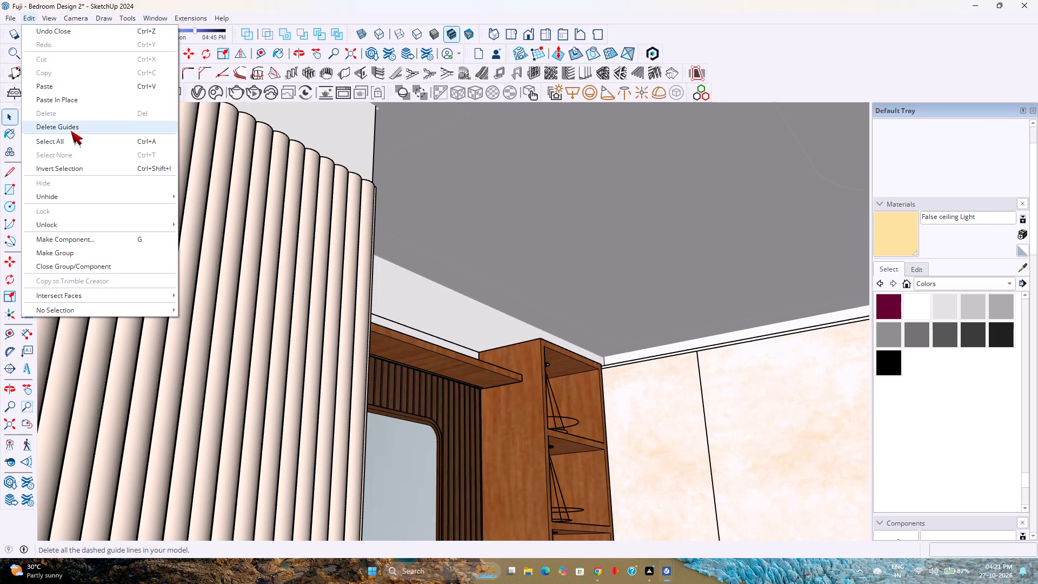
left_click(71, 131)
Inside the slatted panel group behind the mirror, scale the slats upward past the ledge to the top of the open shelf cabinet.
scroll(560, 415, "down", 2)
middle_click_drag(560, 415, 434, 459)
scroll(428, 449, "down", 3)
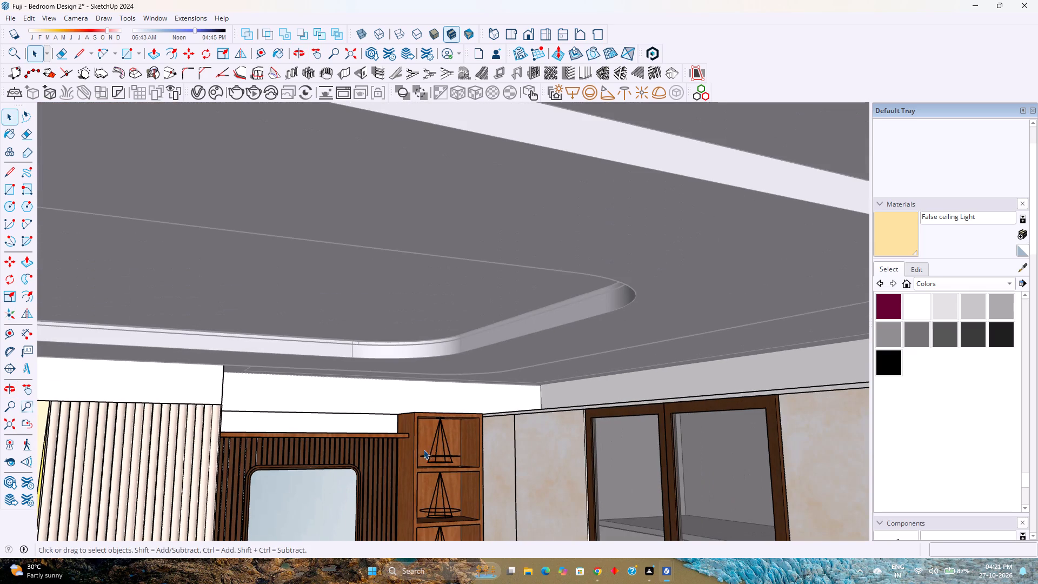
middle_click_drag(415, 449, 492, 406, "shift")
scroll(541, 389, "down", 2)
middle_click_drag(541, 389, 437, 436)
middle_click(437, 436)
middle_click(435, 436)
middle_click_drag(403, 464, 401, 455)
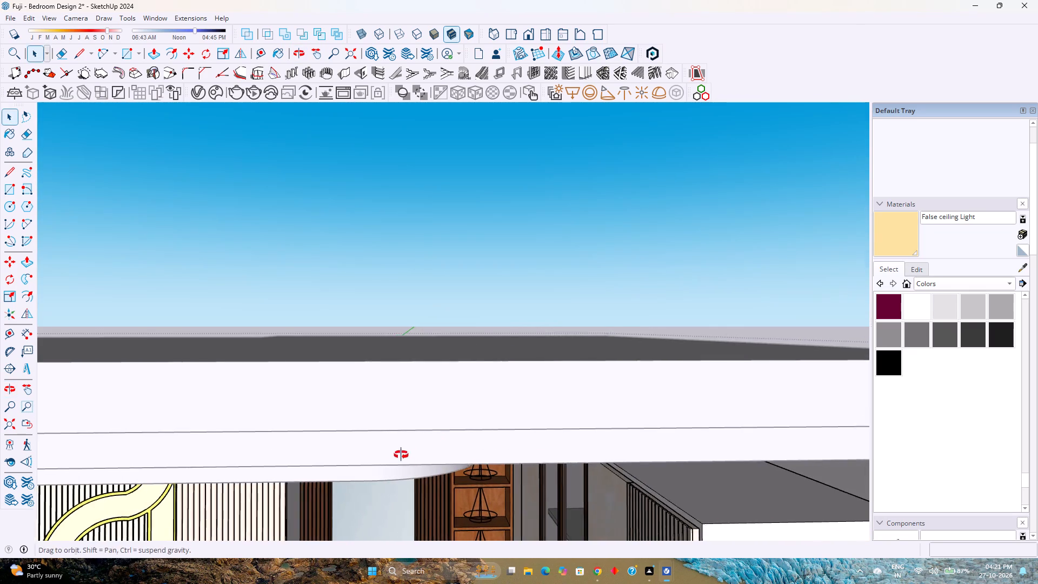
middle_click_drag(401, 455, 417, 399)
middle_click_drag(429, 527, 463, 443, "shift")
middle_click(463, 443, "shift")
left_click(430, 460)
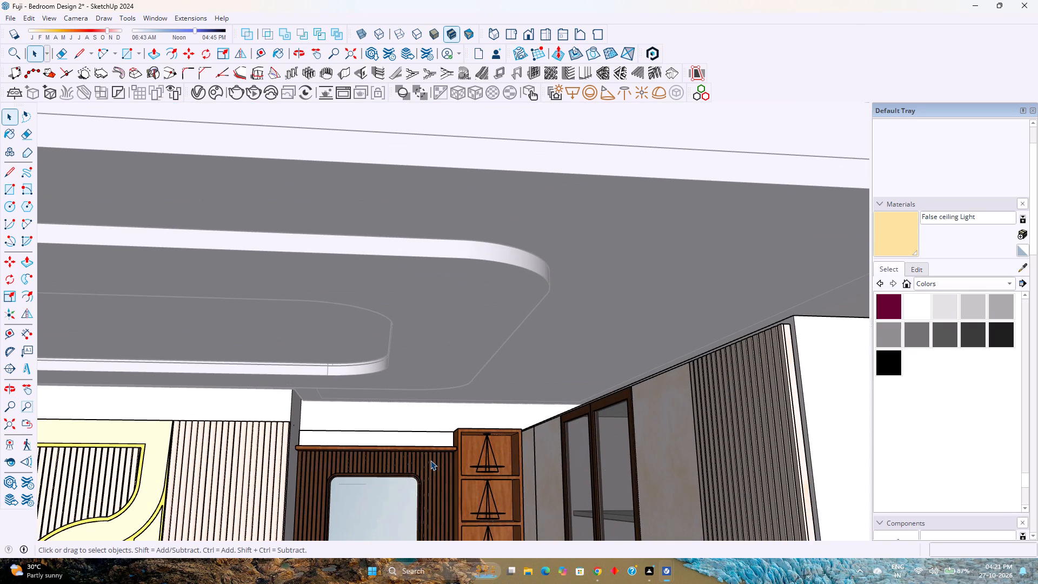
scroll(430, 460, "up", 5)
double_click(430, 473)
scroll(430, 473, "up", 3)
left_click(430, 473)
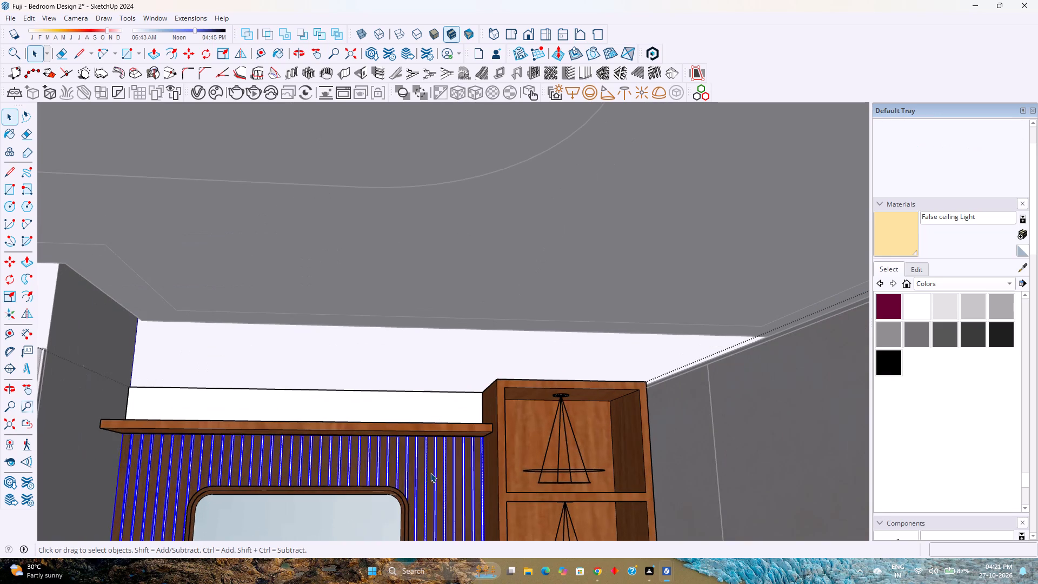
scroll(430, 473, "up", 2)
middle_click_drag(430, 473, 469, 521)
key("s")
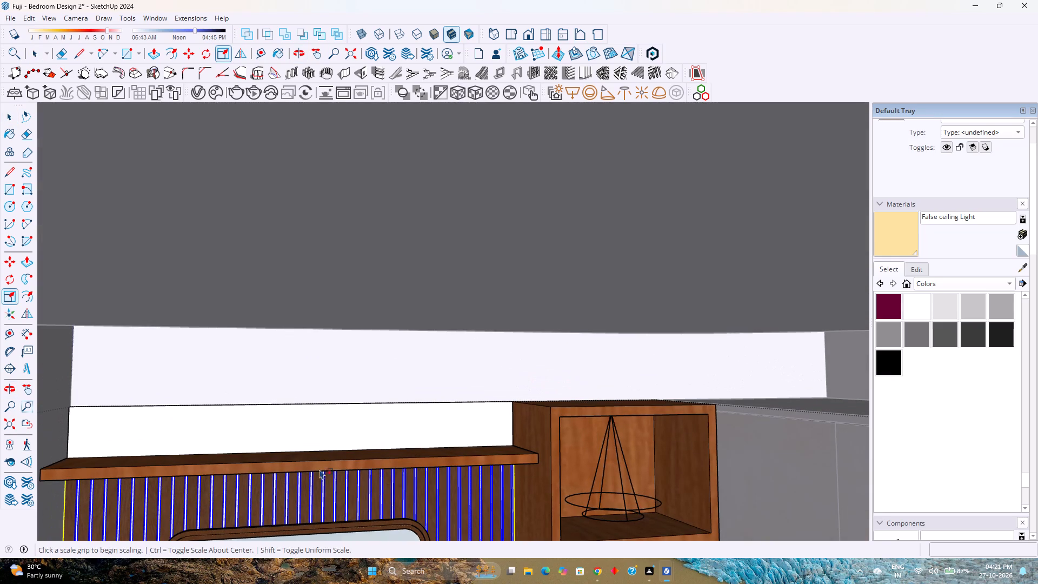
key("k")
scroll(290, 453, "up", 8)
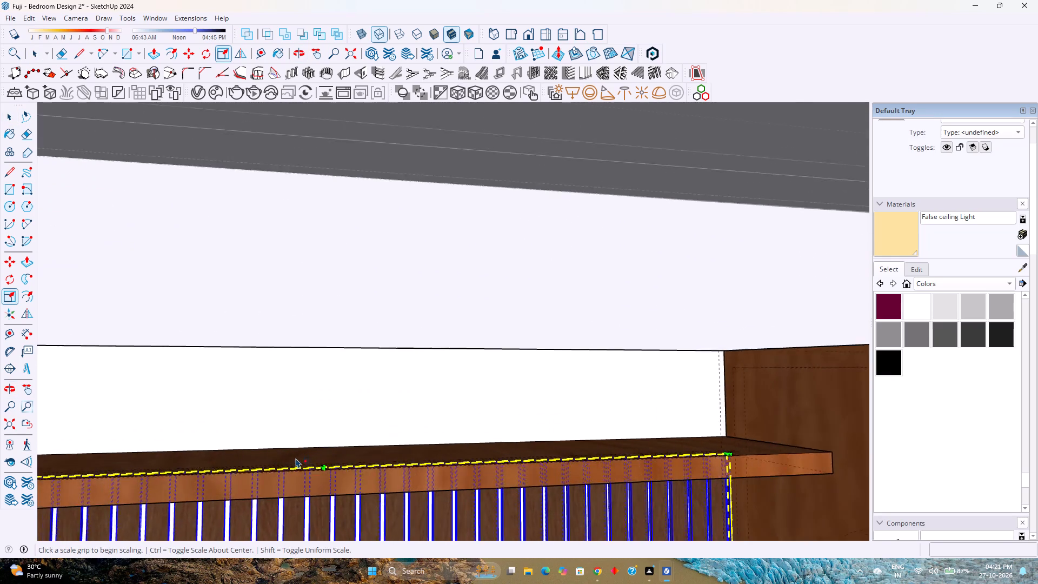
scroll(296, 458, "up", 1)
middle_click_drag(296, 458, 387, 575)
scroll(300, 432, "up", 6)
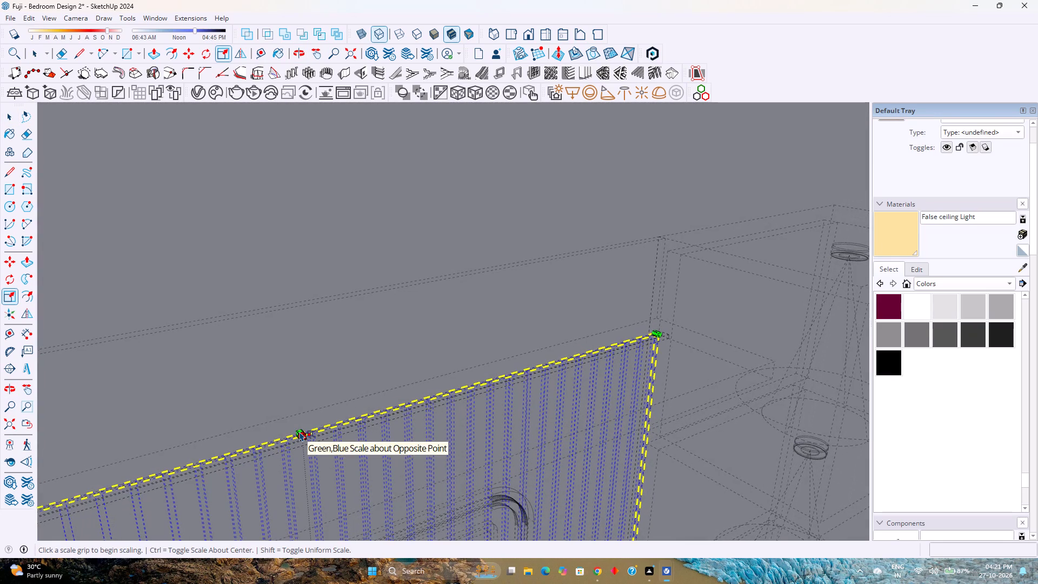
scroll(303, 430, "up", 7)
left_click(303, 430)
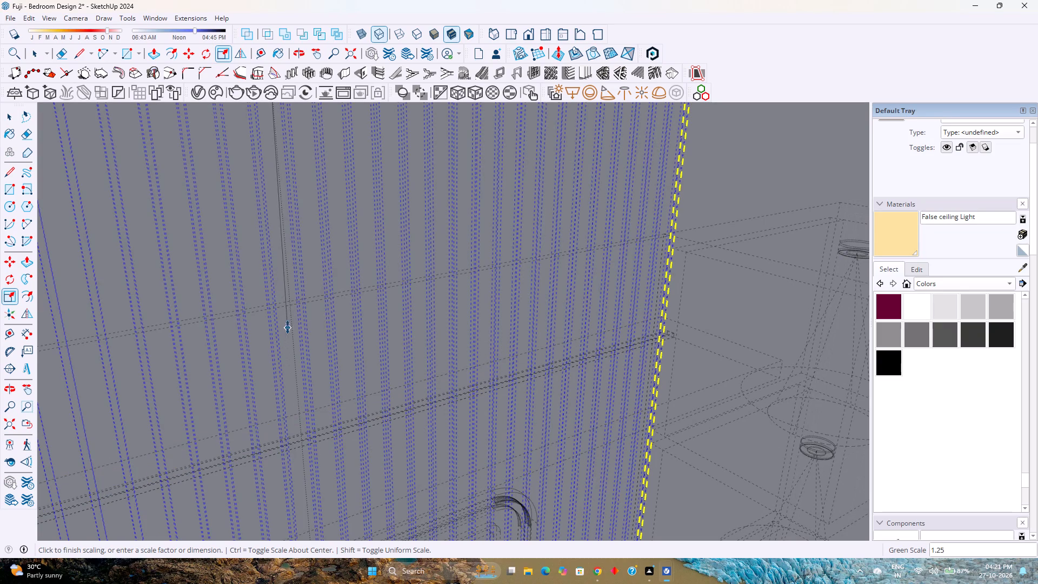
left_click(288, 309)
key("space")
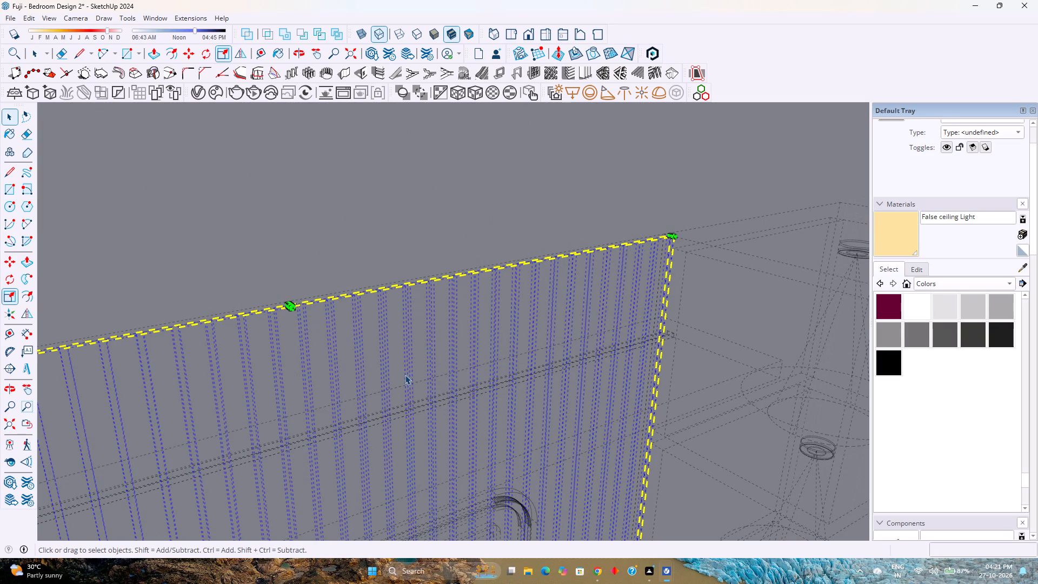
key("Escape")
key("k")
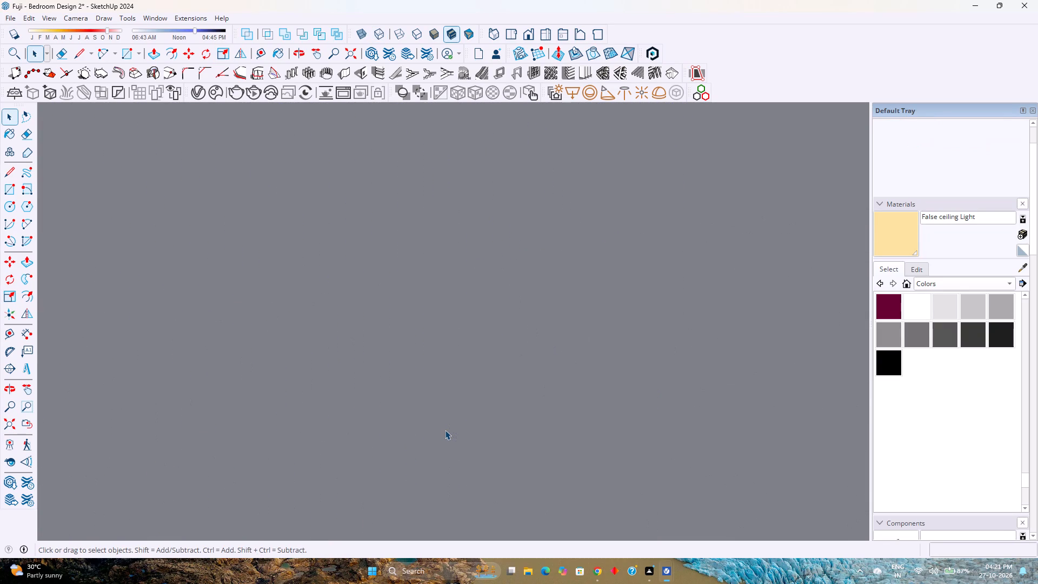
Frame the dressing wall with the mirror, shelf unit and drawers, and start an interactive V-Ray render.
scroll(445, 430, "down", 3)
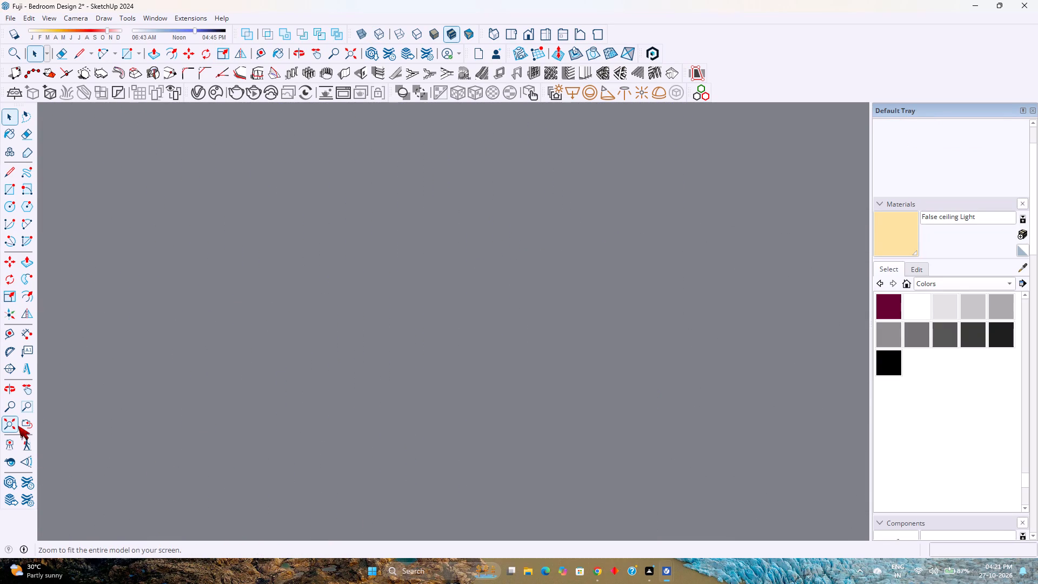
left_click(18, 426)
middle_click_drag(245, 387, 171, 334)
middle_click(171, 334)
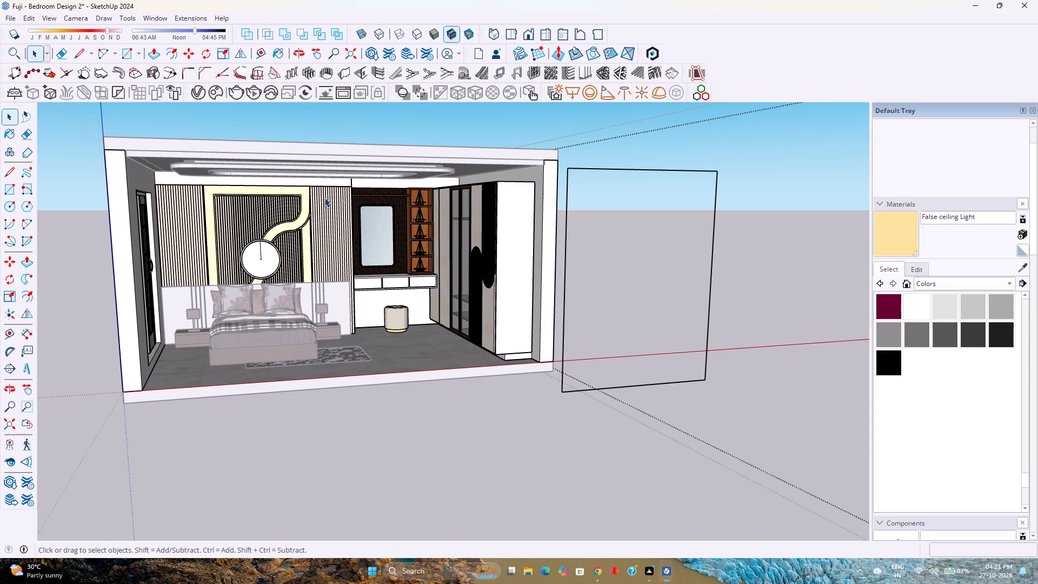
middle_click_drag(388, 242, 355, 230)
middle_click(355, 229)
scroll(389, 198, "up", 13)
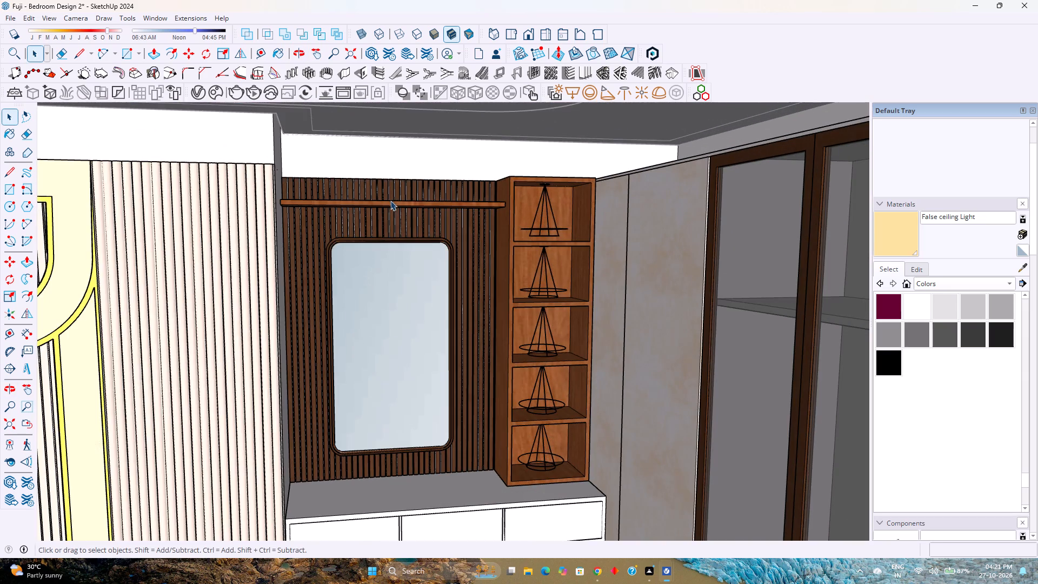
scroll(413, 255, "up", 6)
middle_click_drag(410, 245, 425, 213)
middle_click(425, 211)
scroll(428, 209, "down", 5)
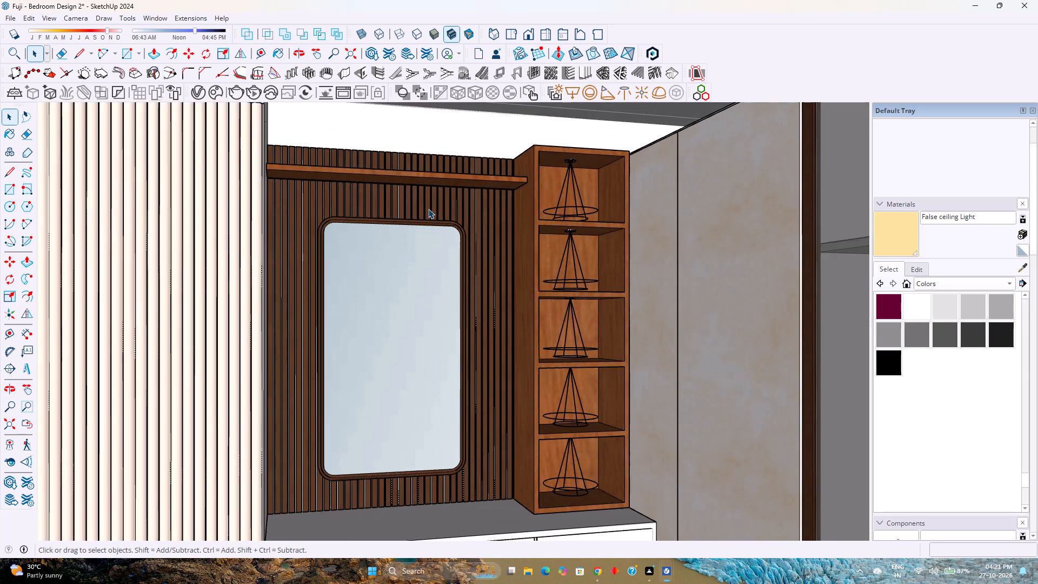
scroll(428, 209, "down", 4)
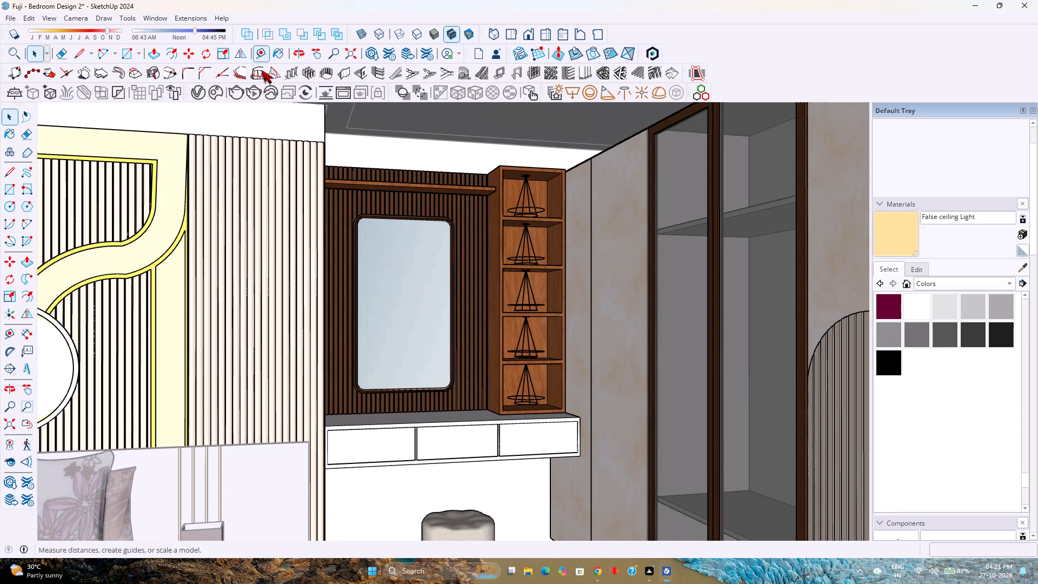
left_click(258, 92)
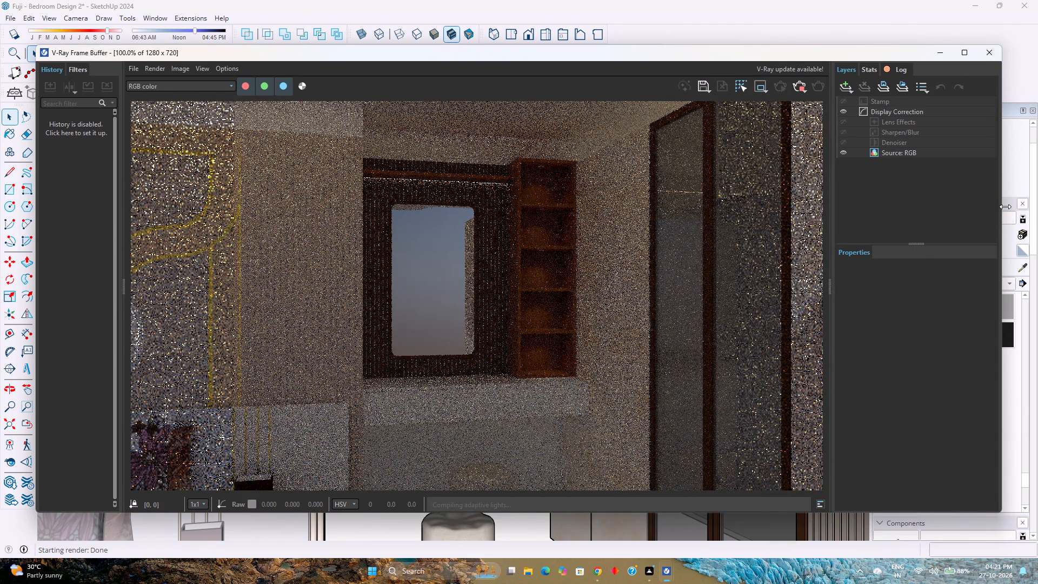
Shrink the V-Ray Frame Buffer window, show the render at 50%, and move the window clear of the V-Ray tools.
left_click_drag(1005, 207, 701, 203)
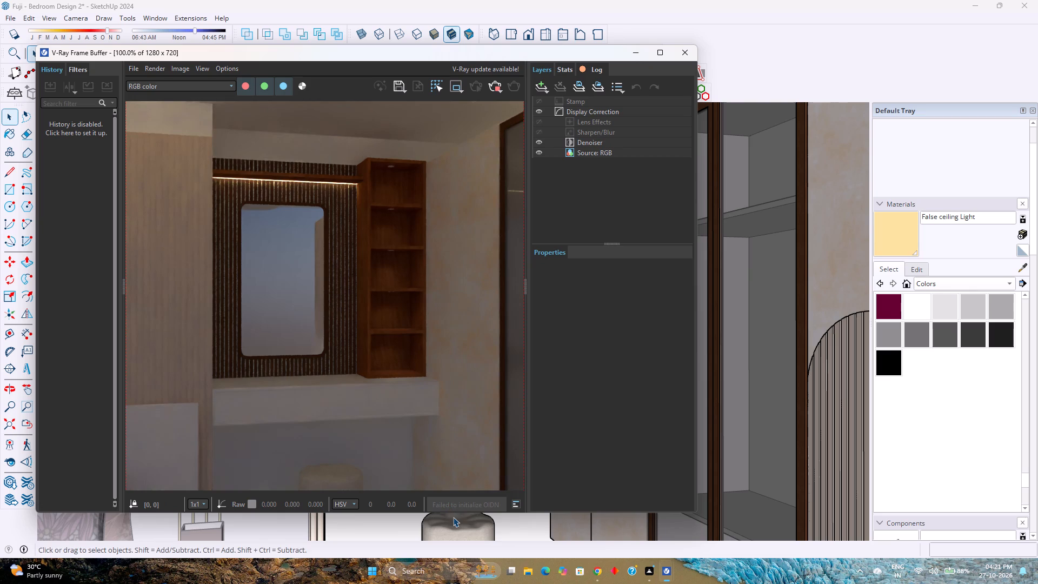
left_click_drag(453, 516, 442, 401)
scroll(332, 281, "down", 2)
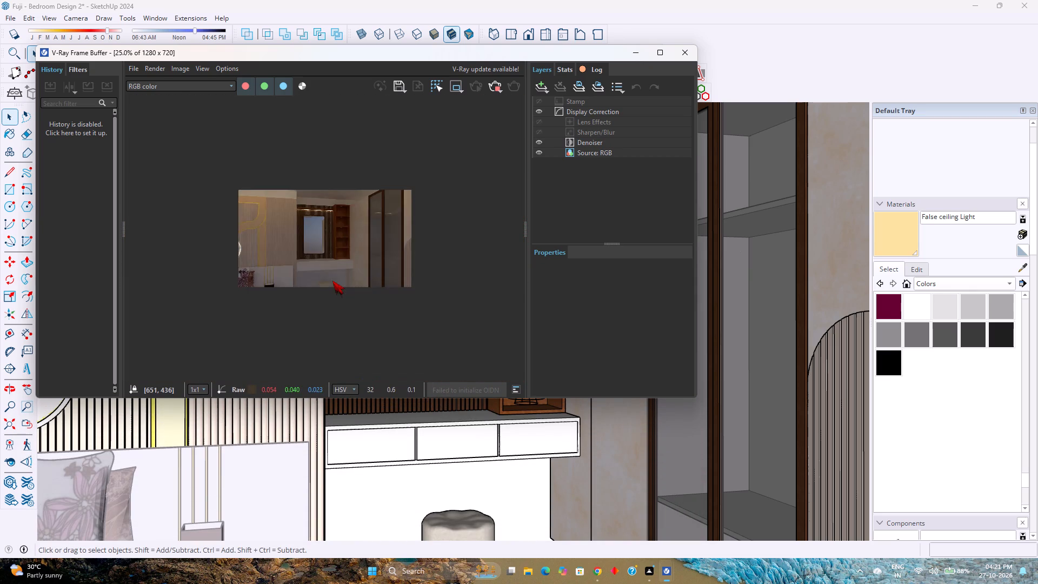
scroll(332, 281, "down", 1)
scroll(343, 209, "up", 2)
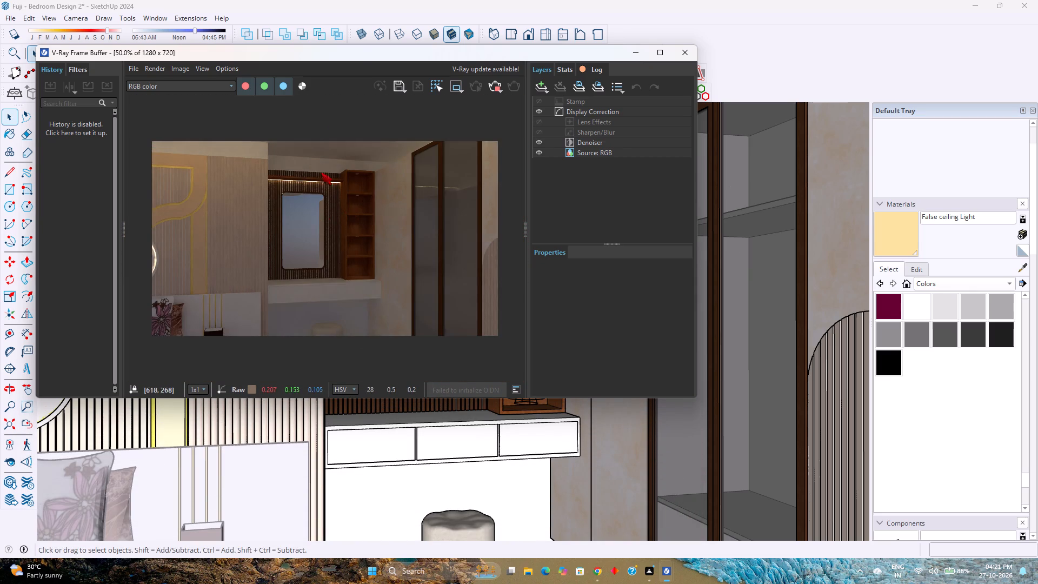
left_click_drag(355, 49, 324, 162)
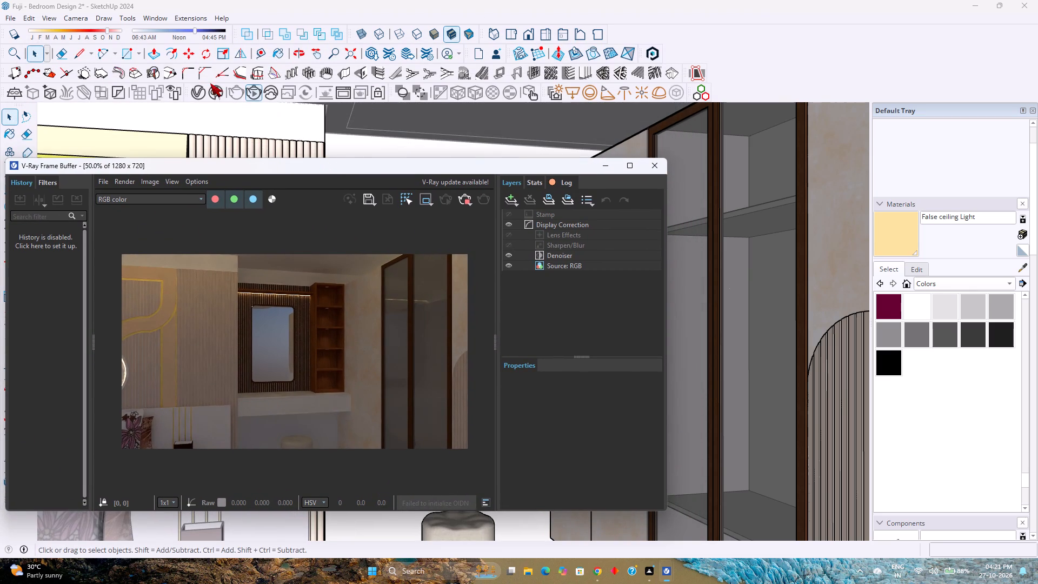
Open the Spot Light's parameters in the V-Ray Asset Editor.
left_click(199, 88)
left_click(462, 128)
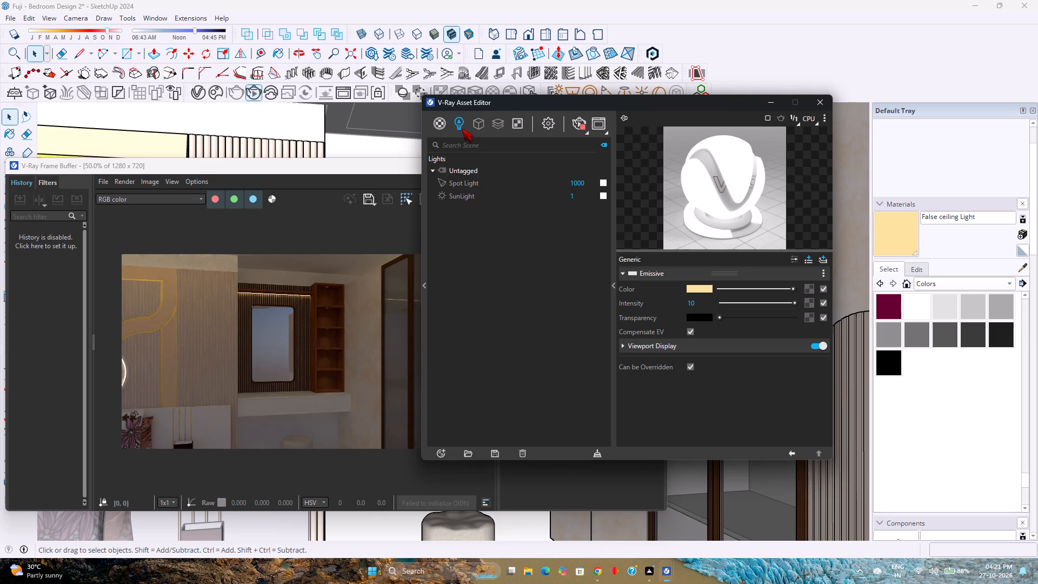
left_click(509, 180)
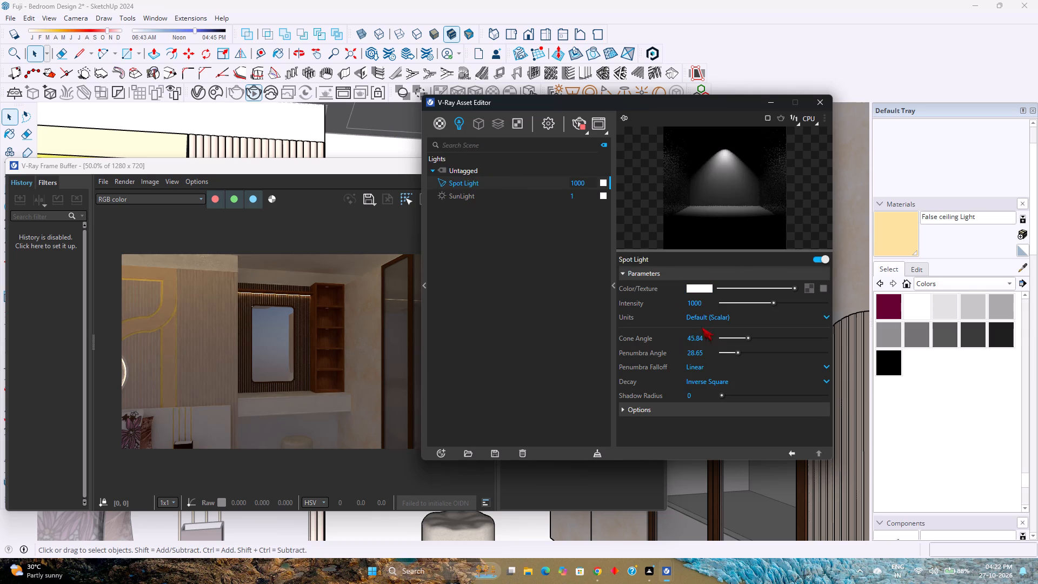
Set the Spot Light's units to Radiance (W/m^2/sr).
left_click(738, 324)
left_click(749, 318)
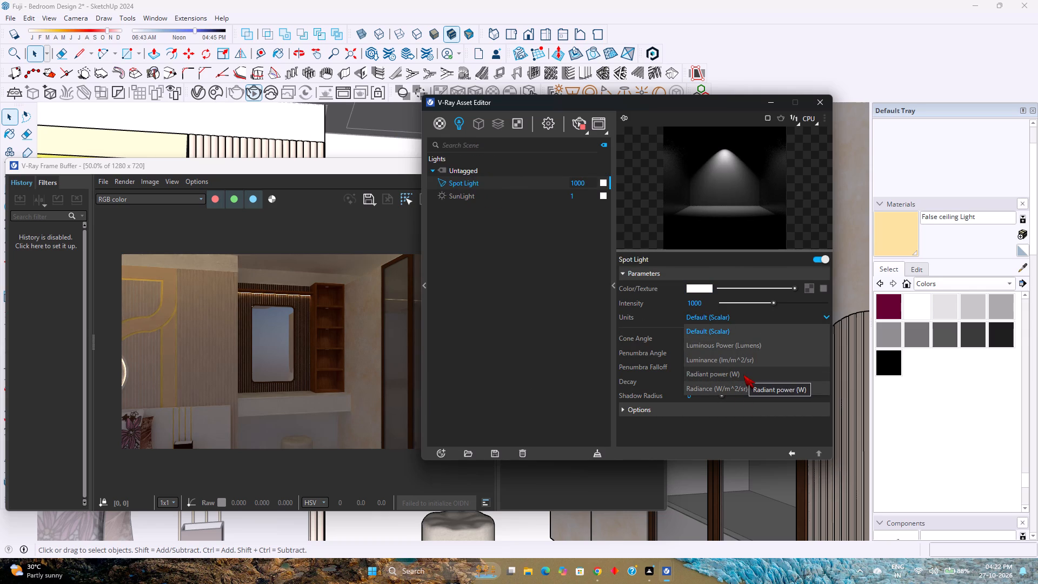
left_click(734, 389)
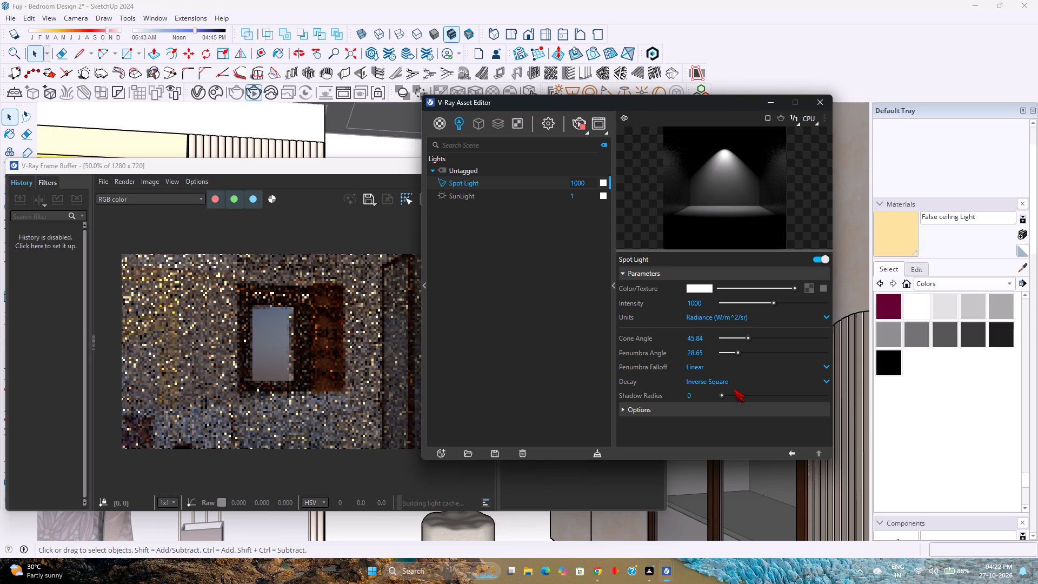
Set the Spot Light's colour to a warm pale orange, about R 0.991, G 0.837, B 0.592.
left_click(697, 289)
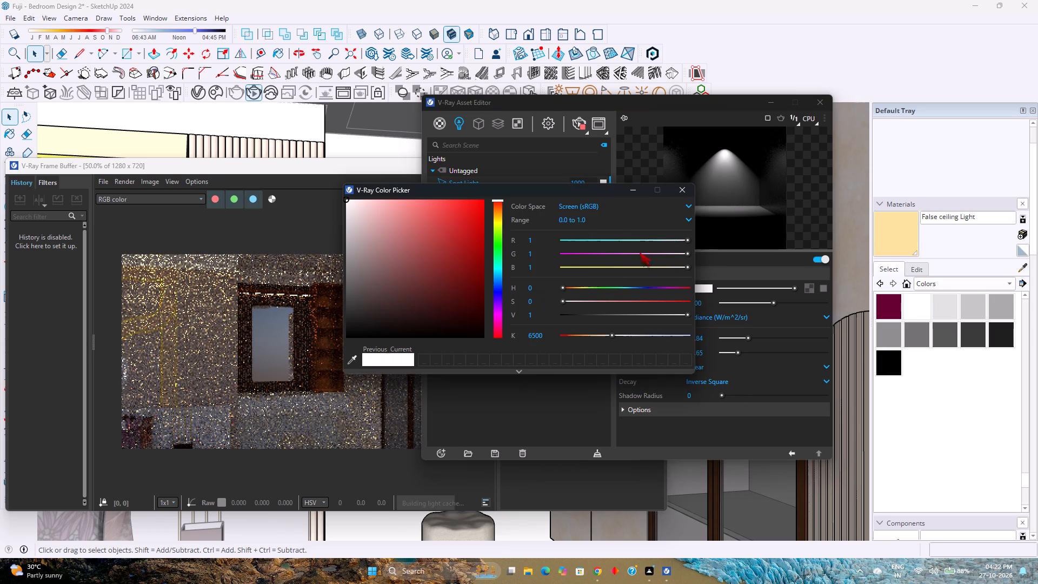
left_click(498, 214)
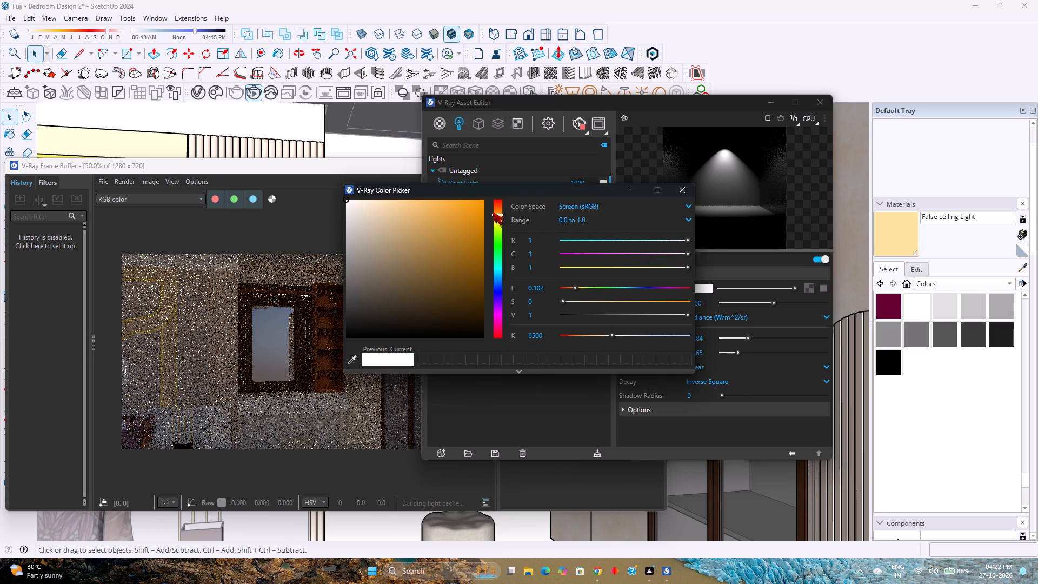
left_click(415, 202)
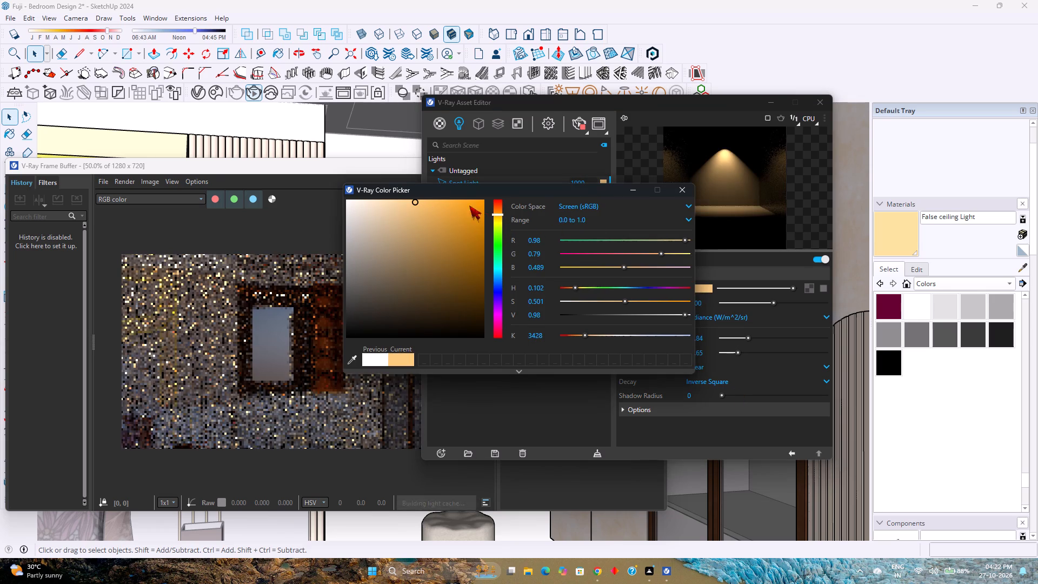
left_click(402, 201)
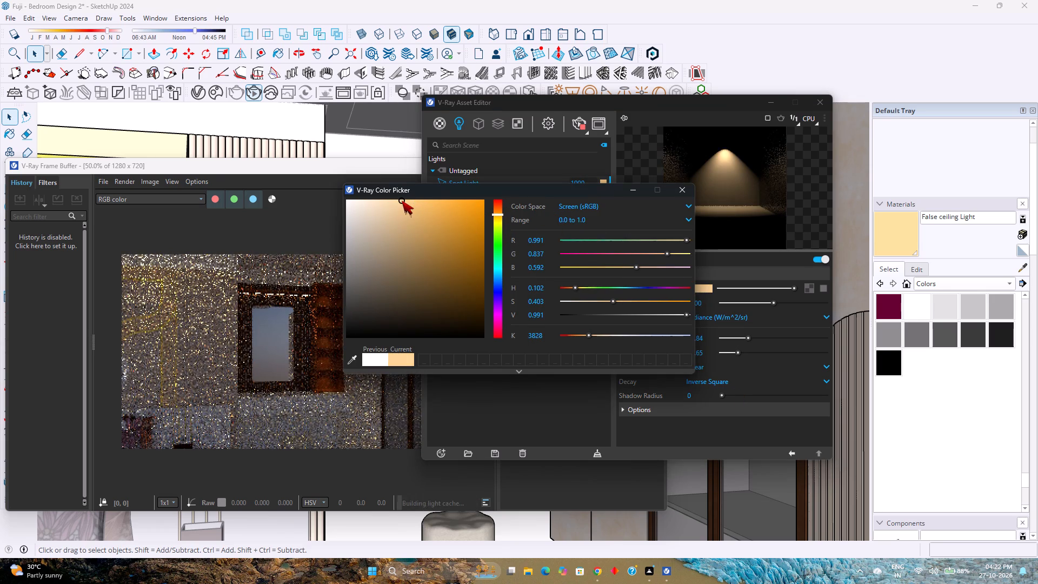
left_click(689, 189)
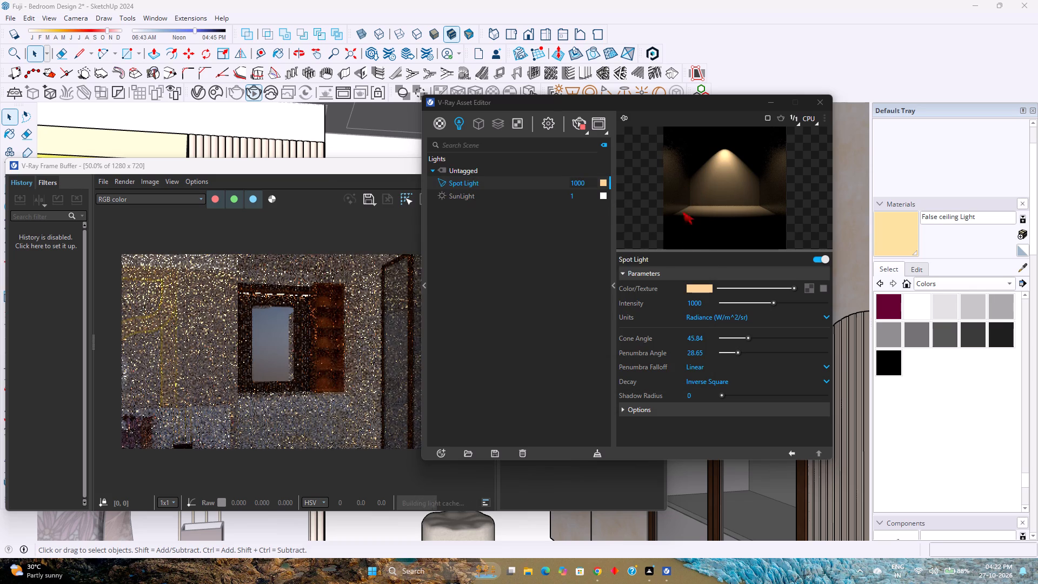
Set the Spot Light's units to Radiant power (W).
left_click(745, 320)
left_click(742, 375)
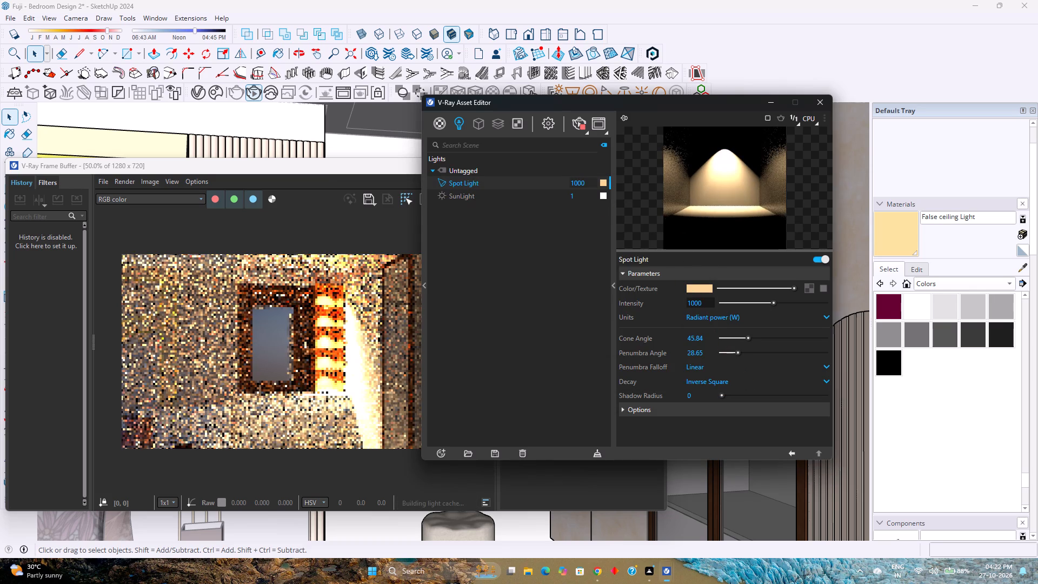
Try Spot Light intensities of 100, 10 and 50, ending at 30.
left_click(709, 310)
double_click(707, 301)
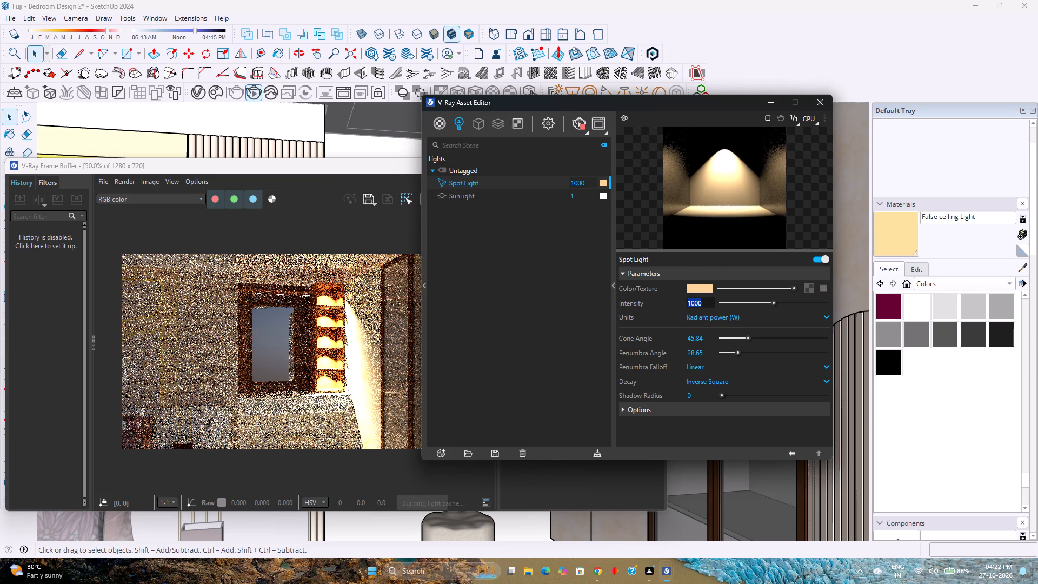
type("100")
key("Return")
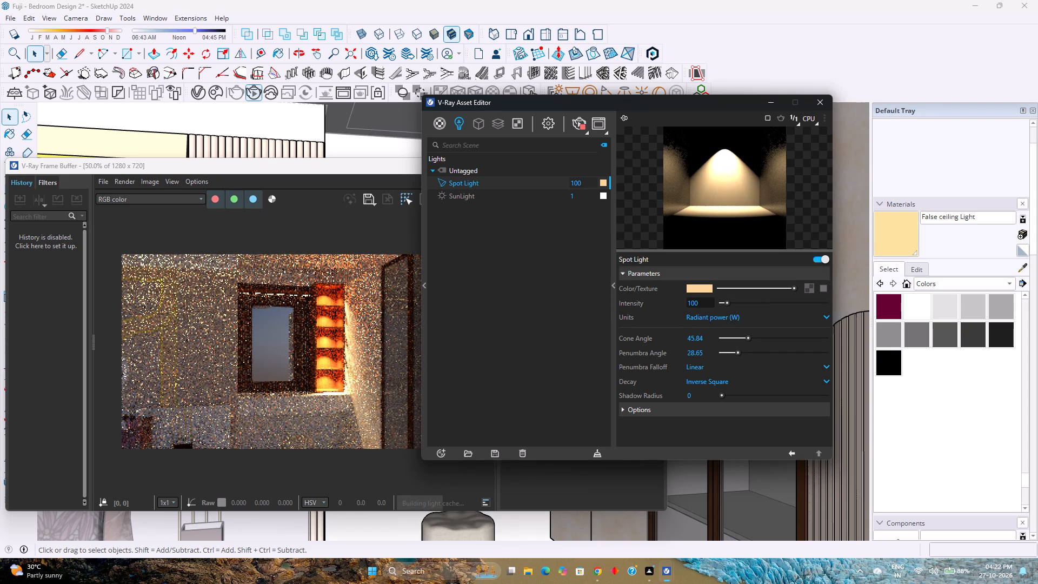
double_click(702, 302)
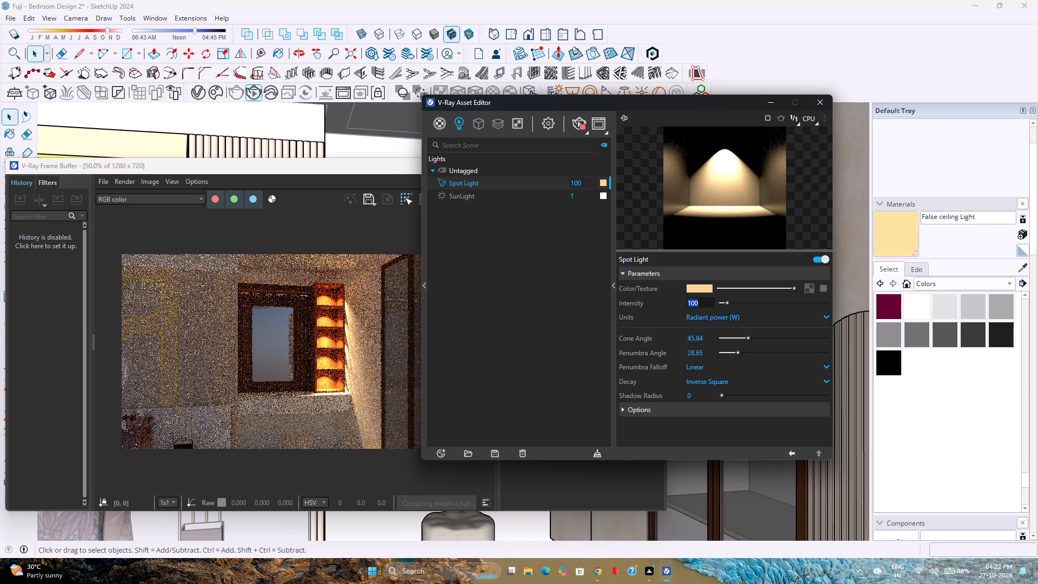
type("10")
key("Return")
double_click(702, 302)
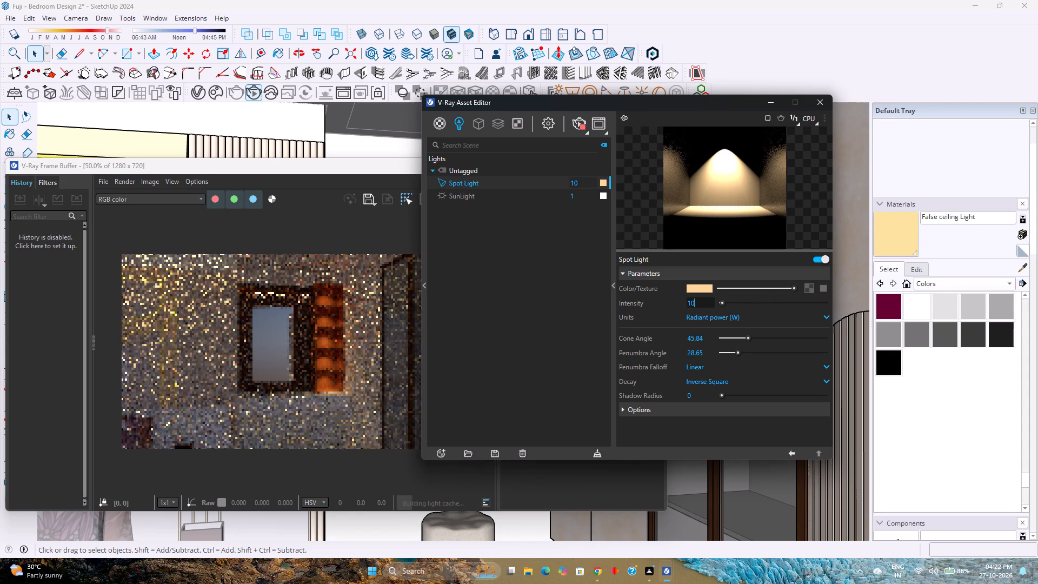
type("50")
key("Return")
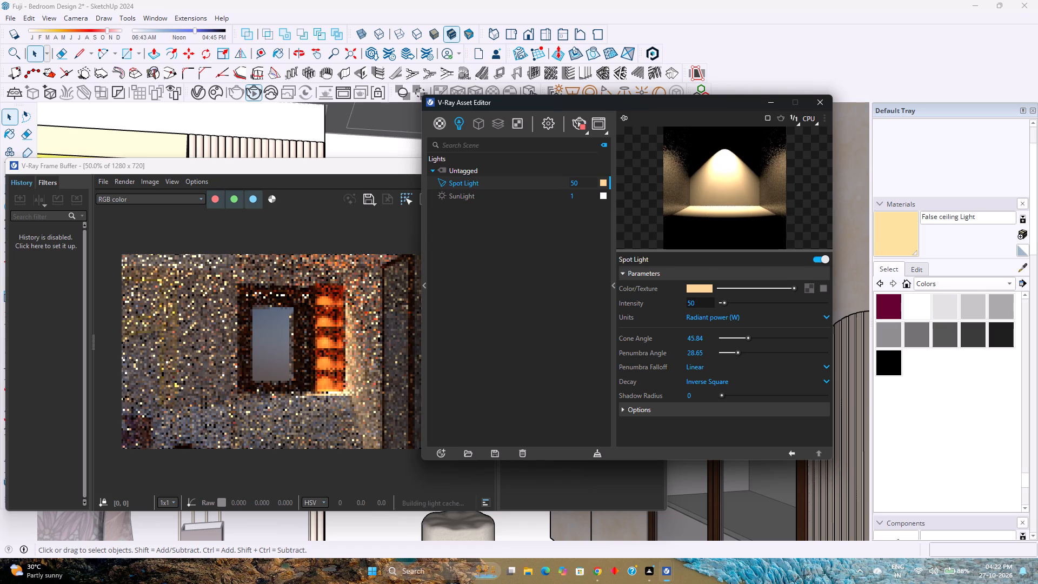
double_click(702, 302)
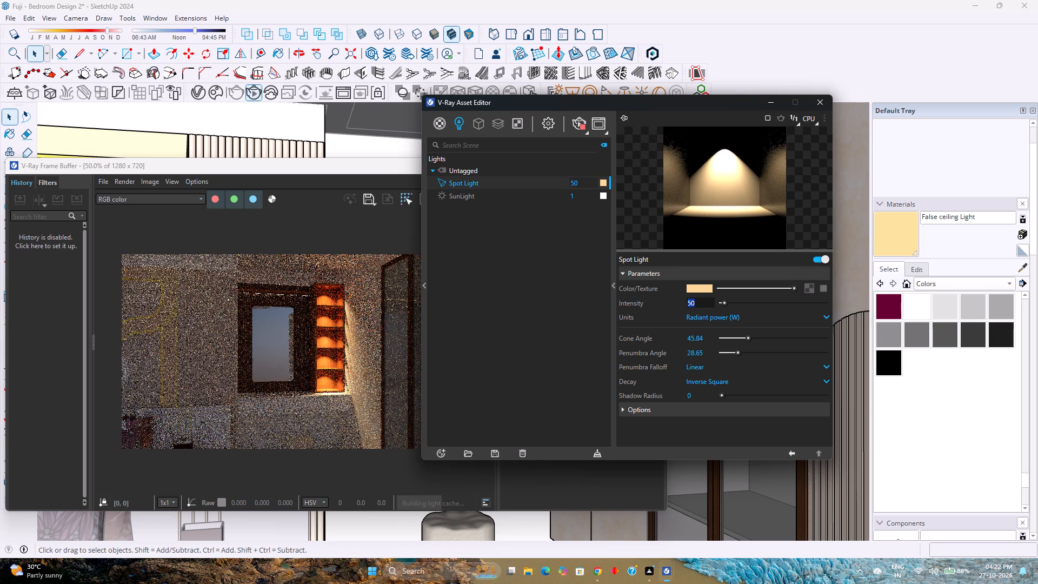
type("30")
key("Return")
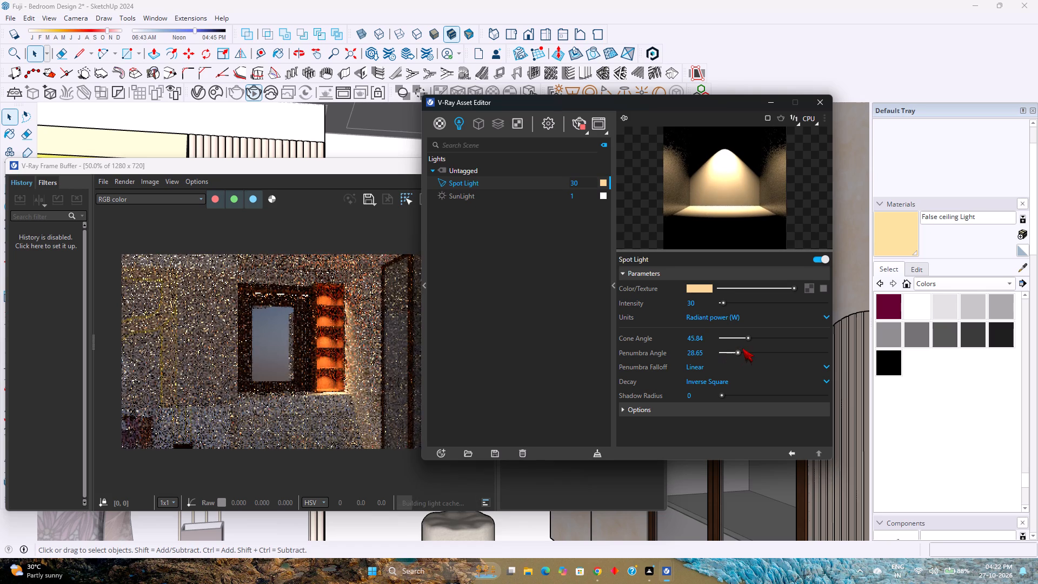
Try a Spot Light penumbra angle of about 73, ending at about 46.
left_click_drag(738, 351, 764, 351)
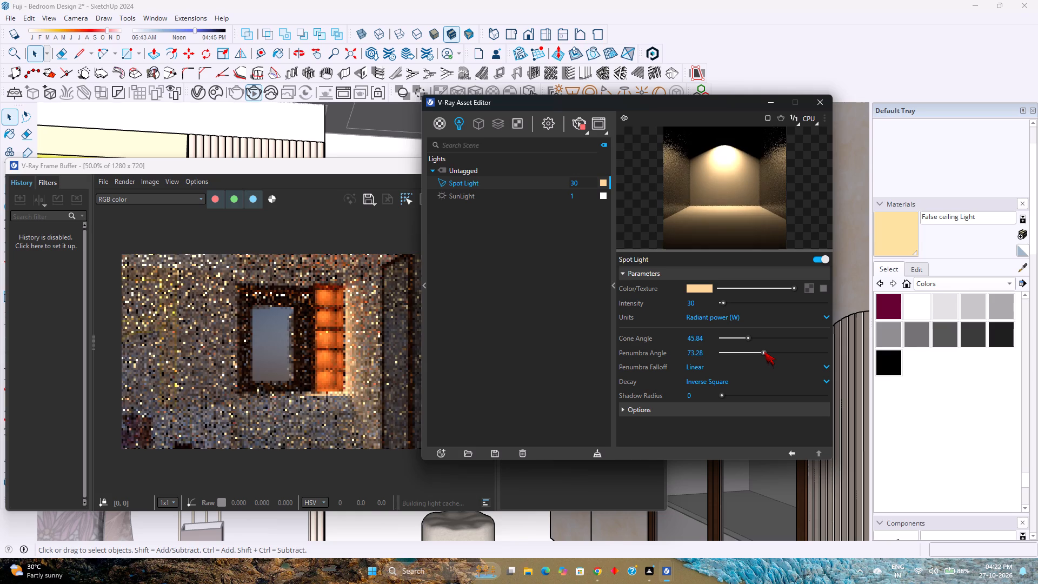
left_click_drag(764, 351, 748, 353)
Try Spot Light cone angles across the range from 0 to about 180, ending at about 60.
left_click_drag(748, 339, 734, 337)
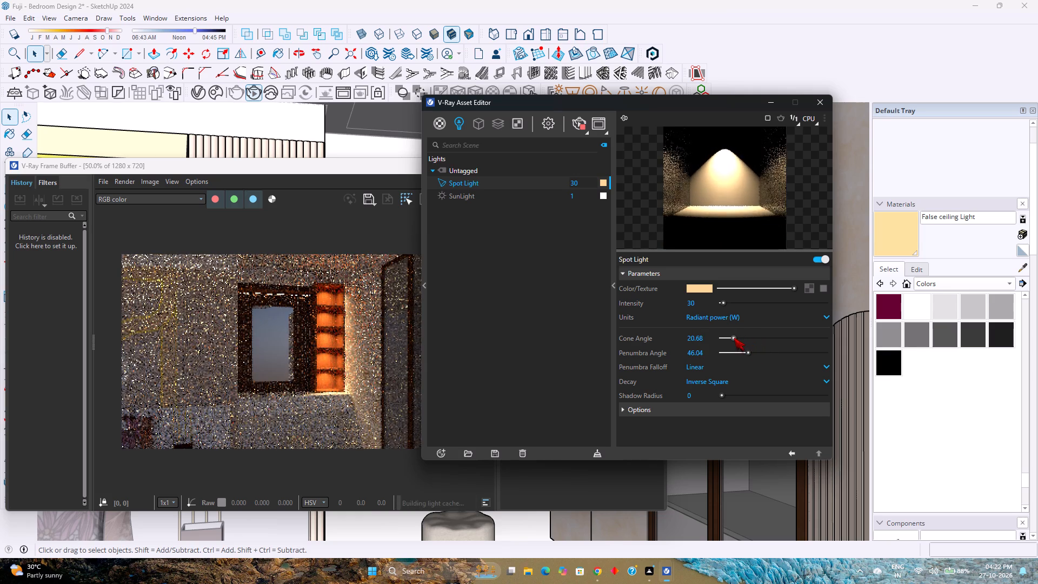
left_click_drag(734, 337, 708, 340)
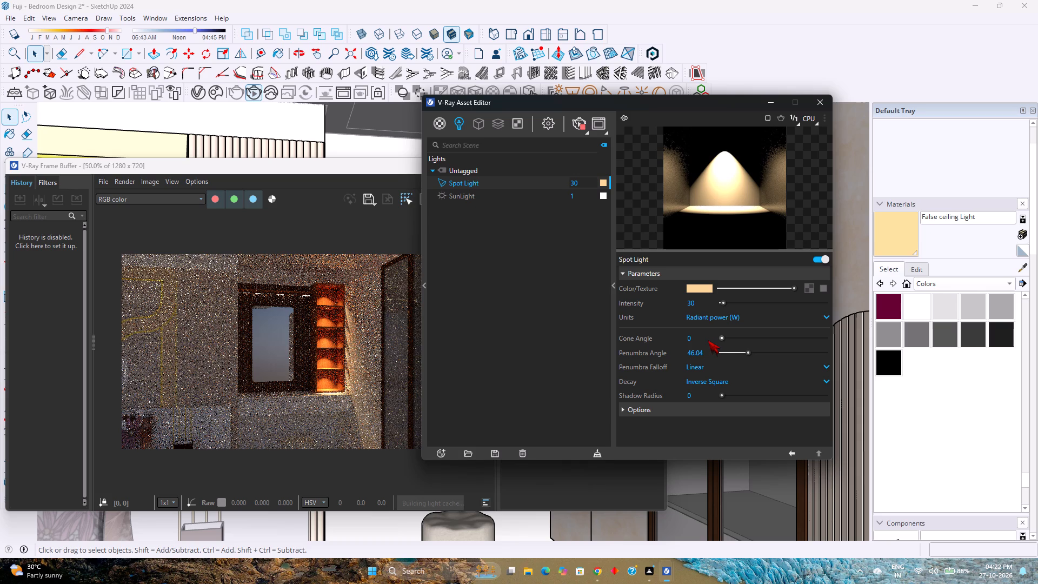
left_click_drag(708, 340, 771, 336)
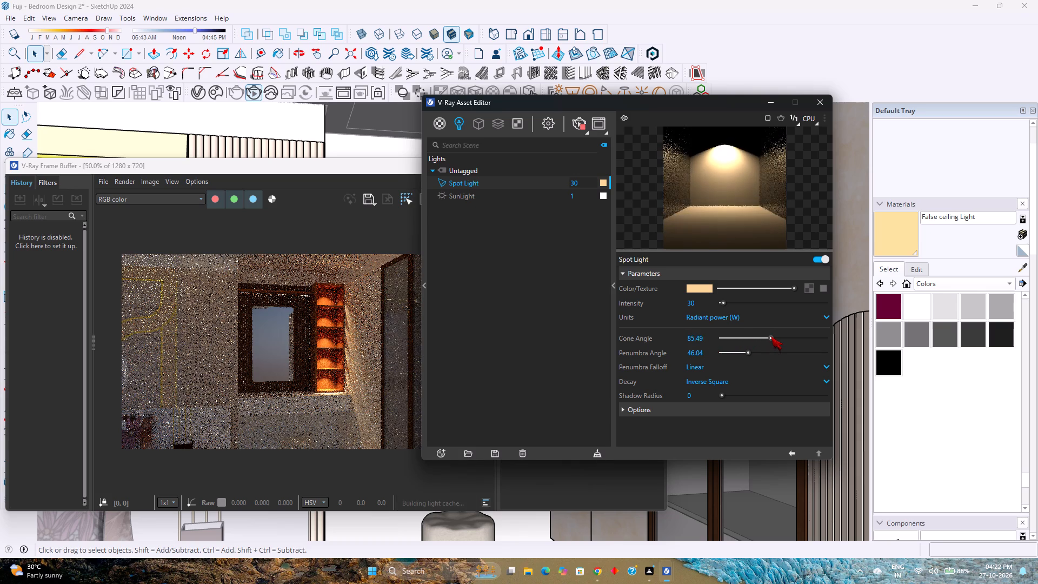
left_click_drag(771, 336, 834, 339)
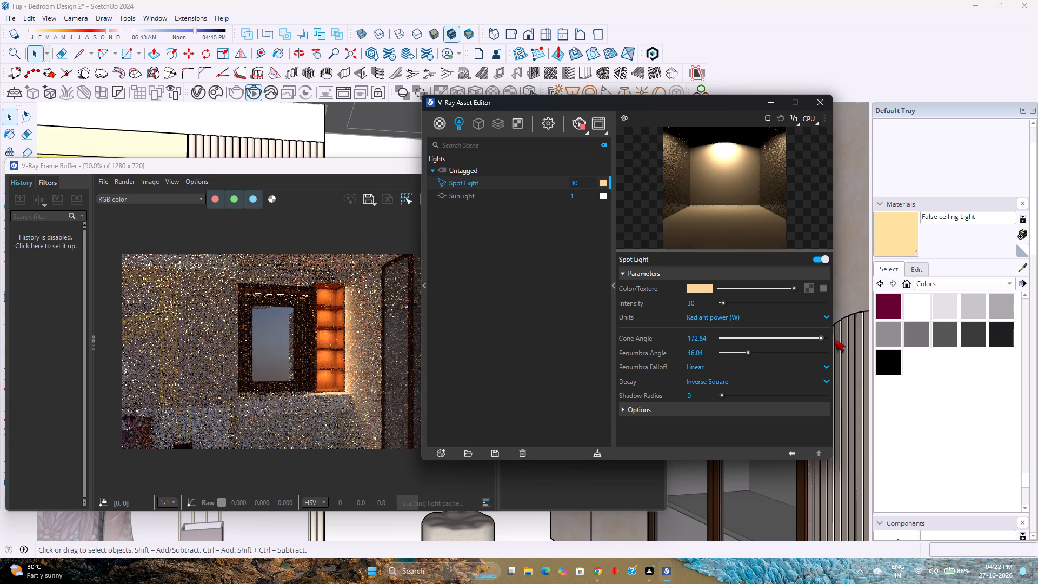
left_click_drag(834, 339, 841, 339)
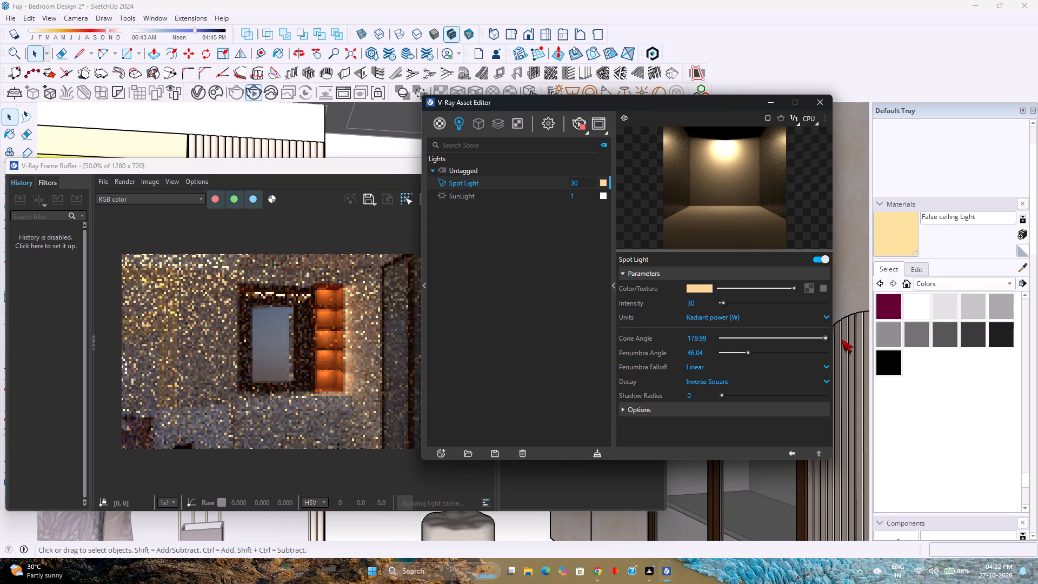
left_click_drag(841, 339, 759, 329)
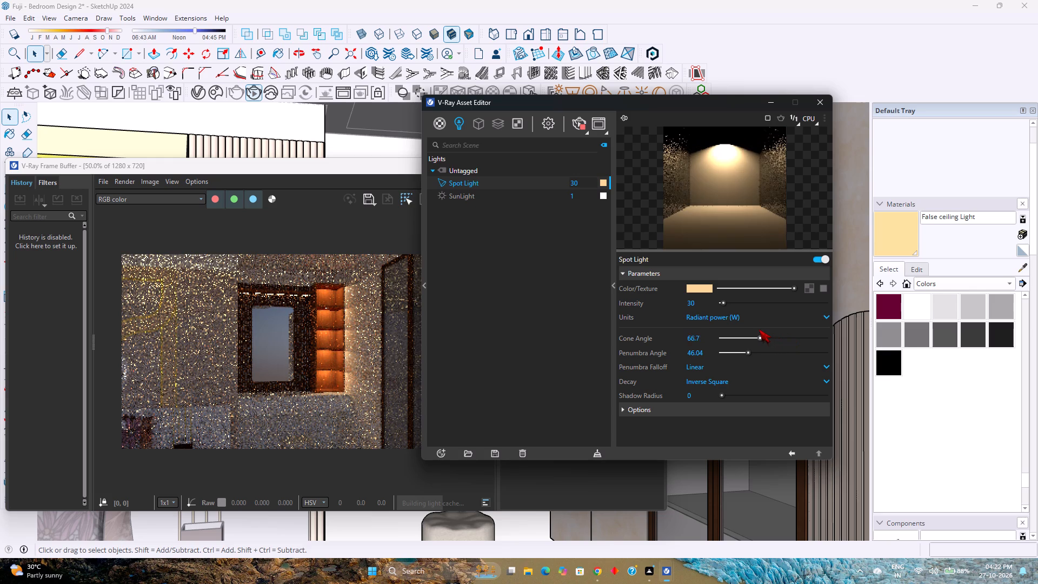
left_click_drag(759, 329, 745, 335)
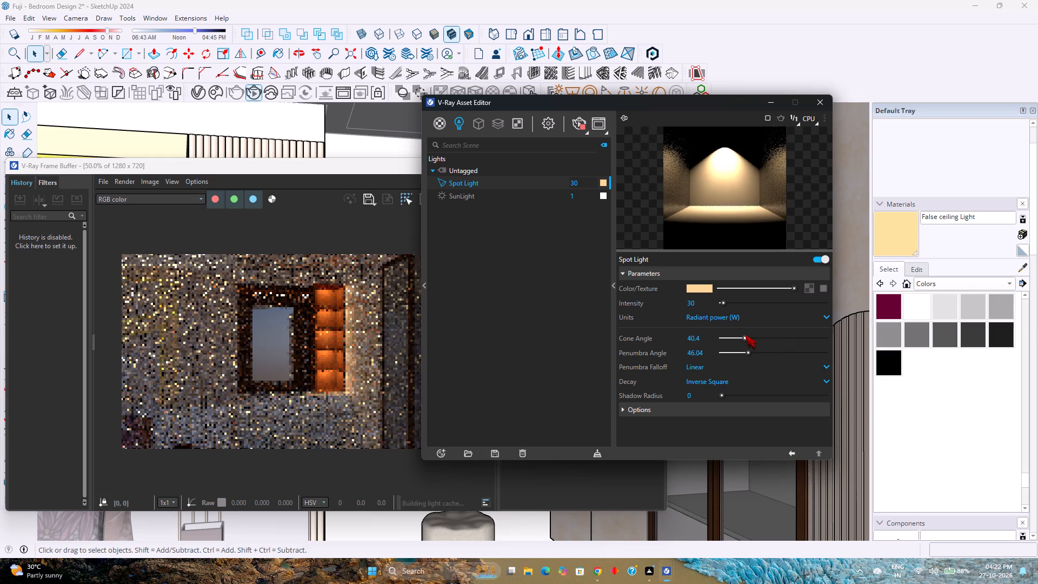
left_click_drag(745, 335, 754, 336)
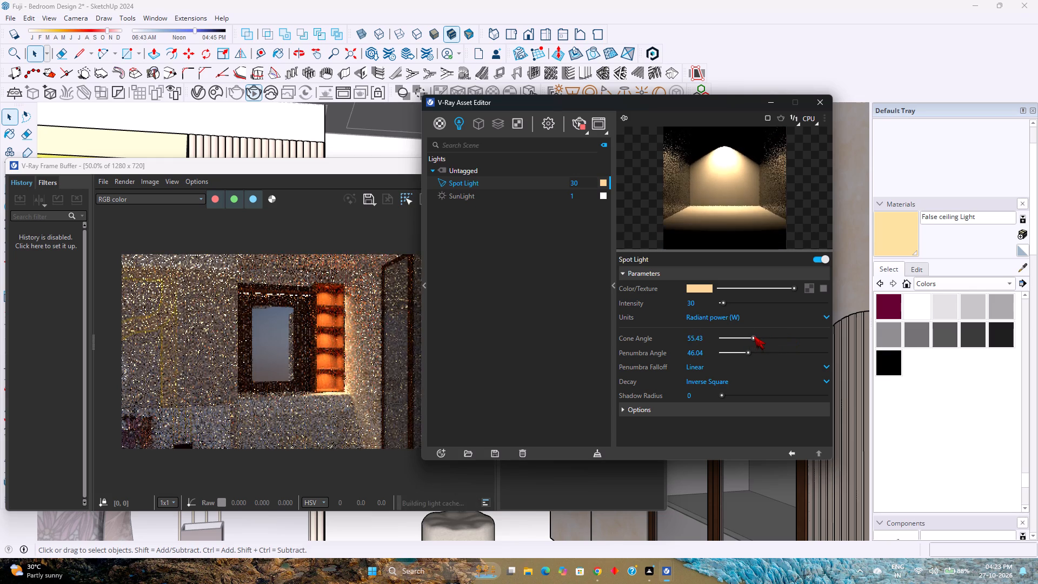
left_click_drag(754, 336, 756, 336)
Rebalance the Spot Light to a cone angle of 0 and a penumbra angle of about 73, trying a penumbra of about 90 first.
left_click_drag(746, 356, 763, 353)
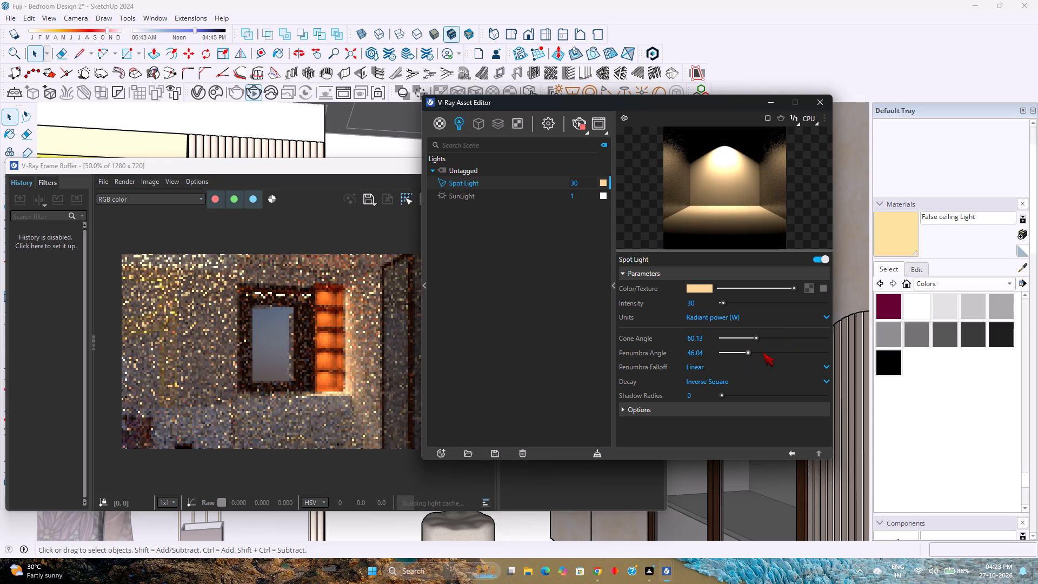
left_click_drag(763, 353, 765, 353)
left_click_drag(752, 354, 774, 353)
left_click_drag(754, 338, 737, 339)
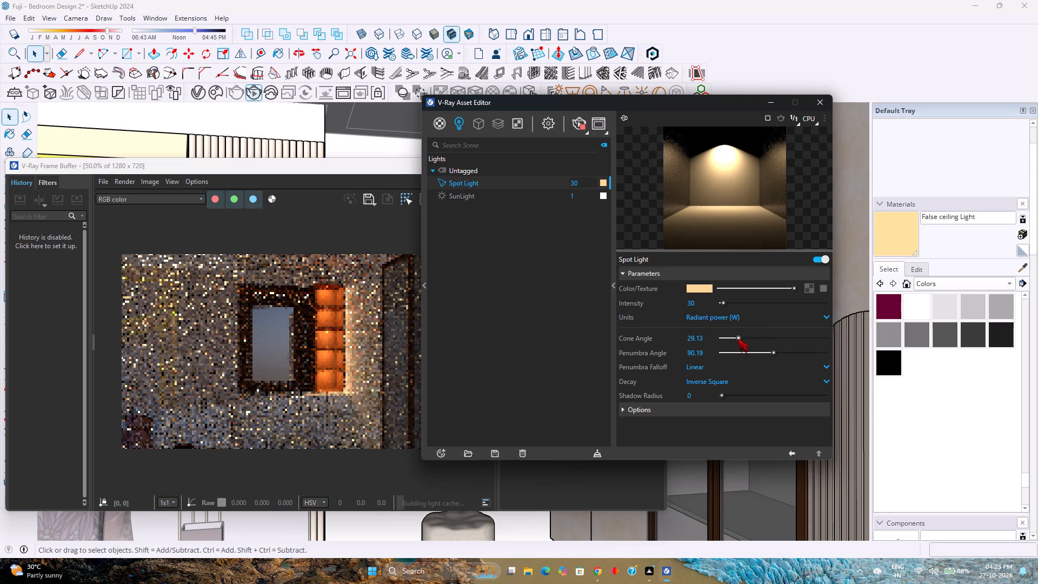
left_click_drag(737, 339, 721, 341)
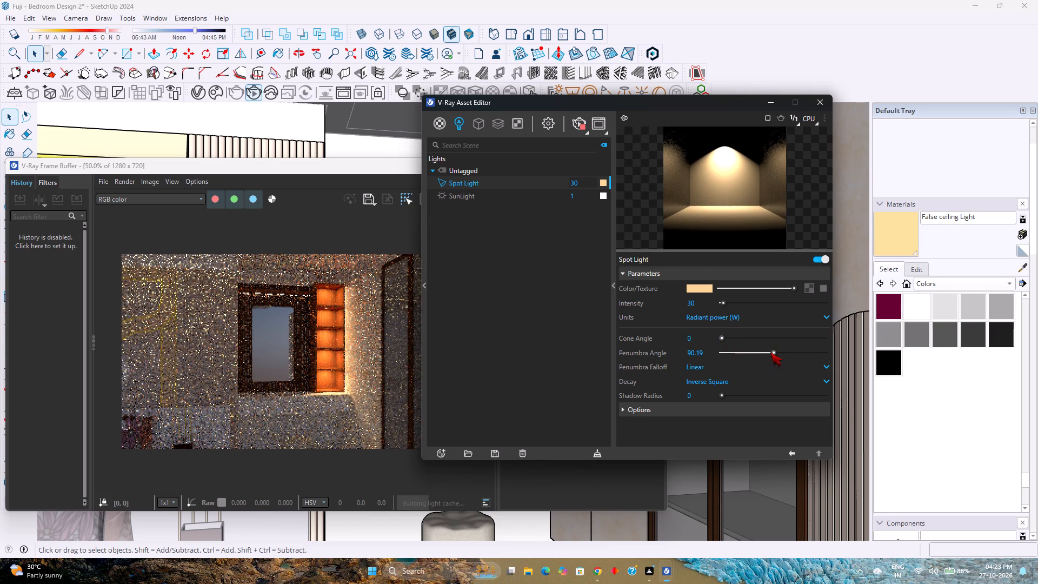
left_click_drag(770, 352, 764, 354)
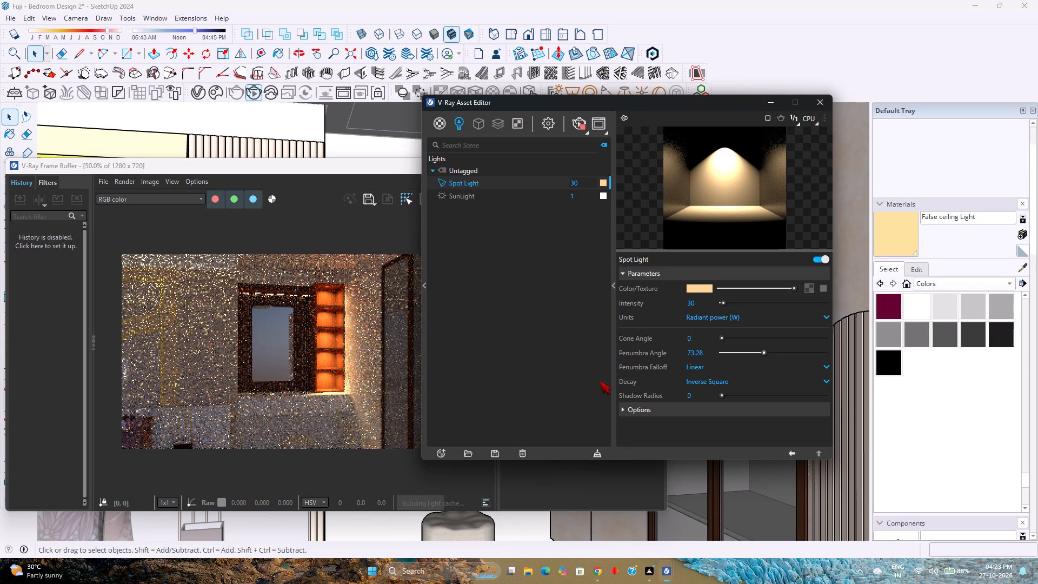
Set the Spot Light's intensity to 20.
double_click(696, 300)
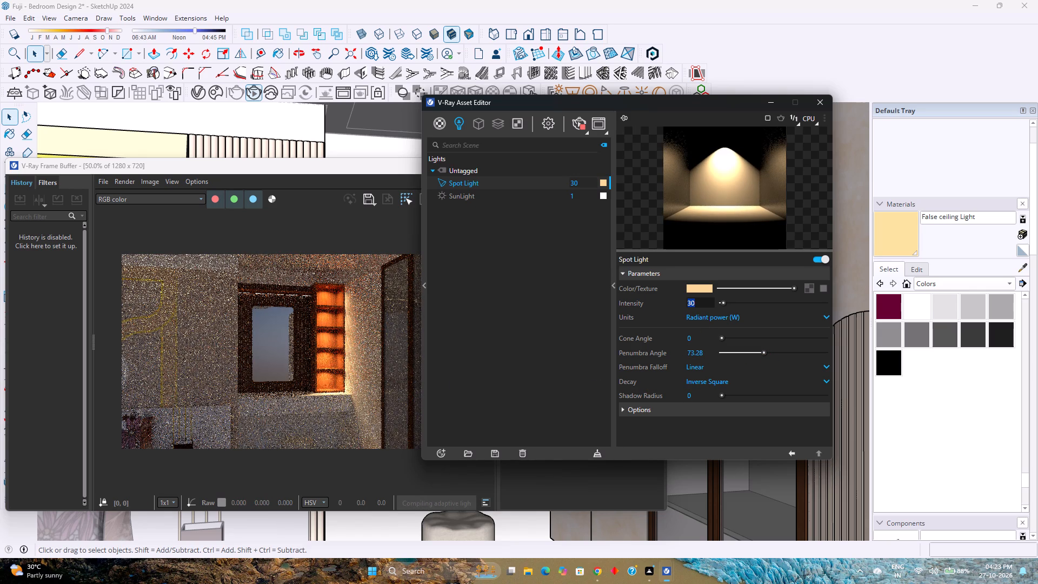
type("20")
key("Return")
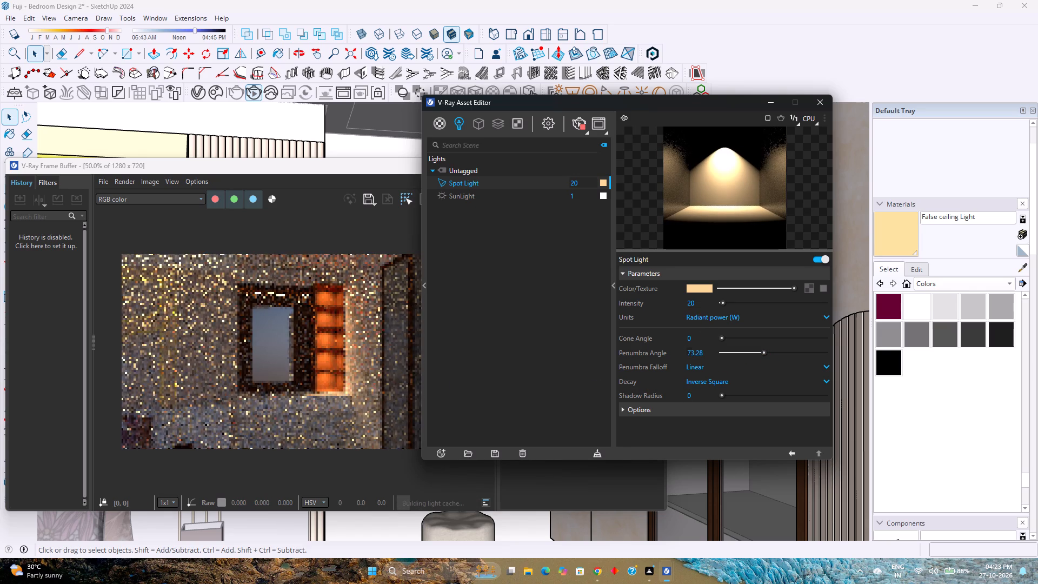
Set the Spot Light's penumbra falloff to Smooth Cubic.
left_click(710, 365)
left_click(715, 393)
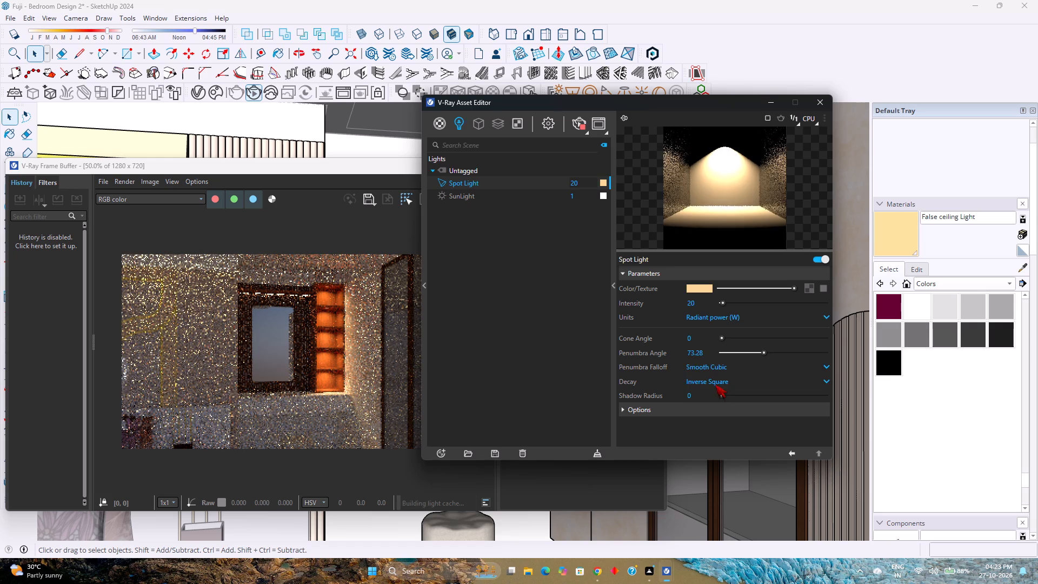
Try Inverse decay on the Spot Light, ending with Inverse Cube.
left_click(717, 382)
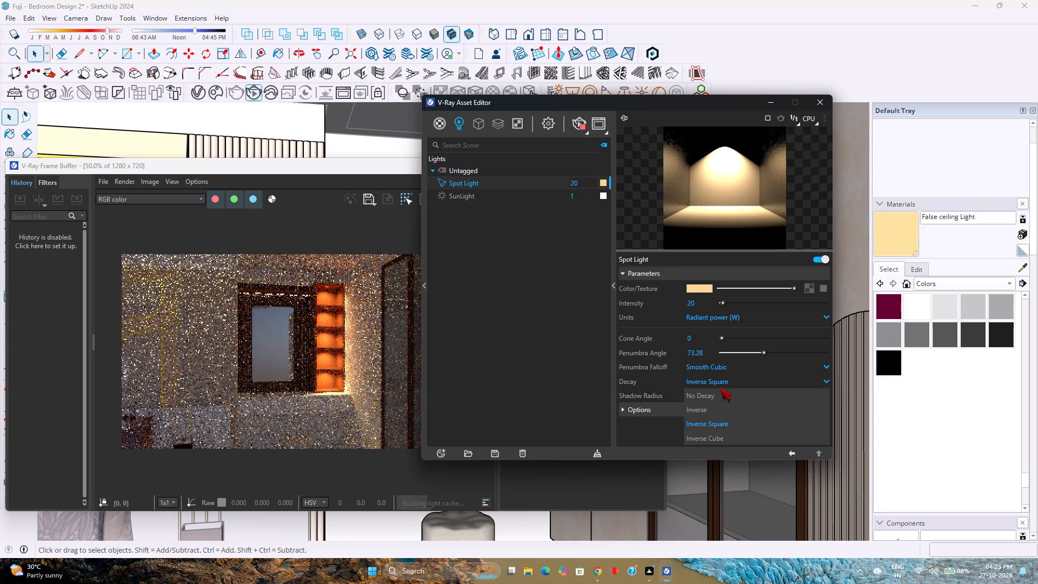
left_click(717, 410)
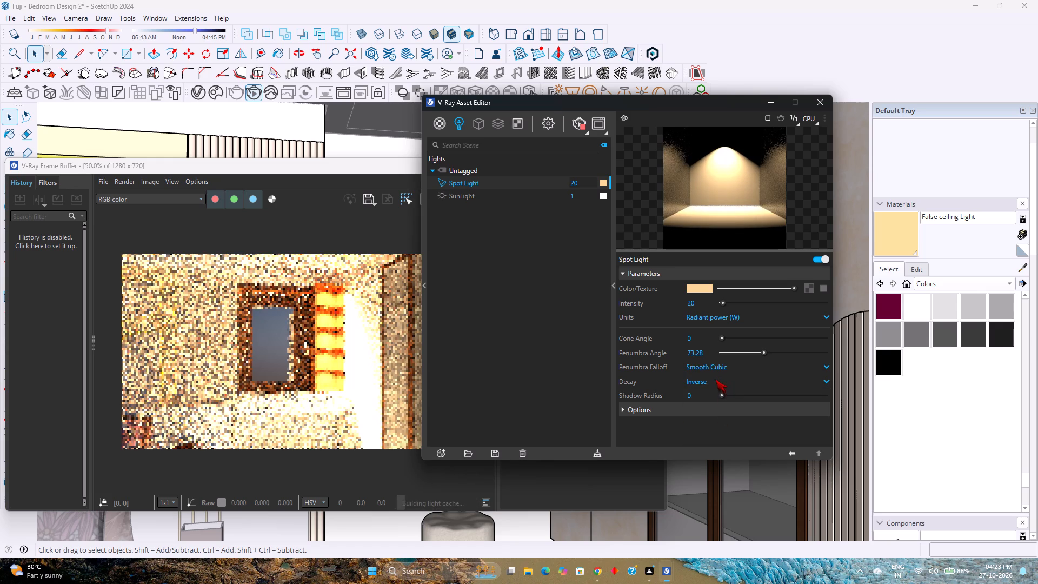
left_click(715, 380)
left_click(716, 436)
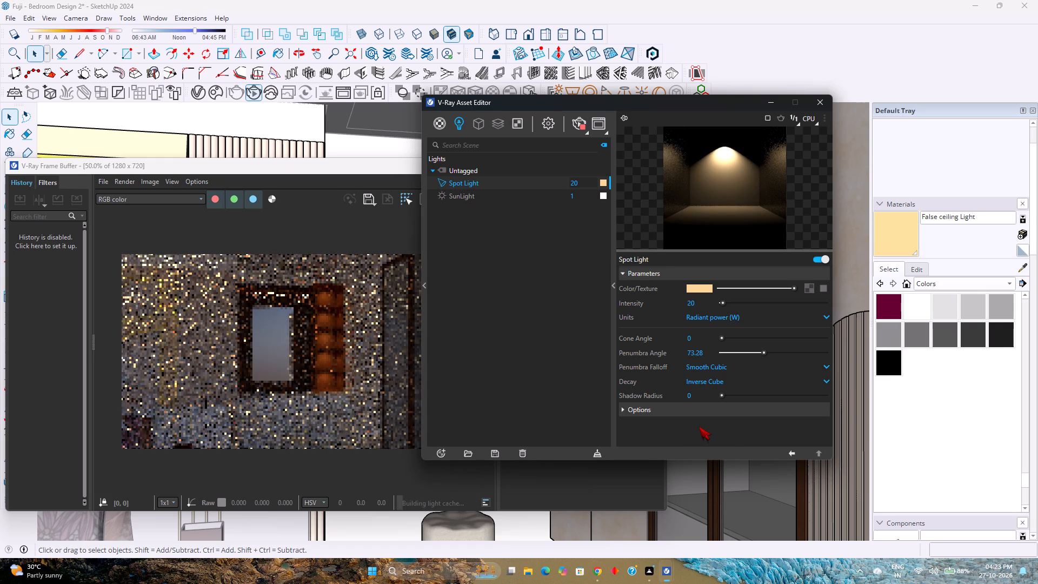
Set the Spot Light's cone angle to about 11.3.
left_click_drag(722, 337, 728, 335)
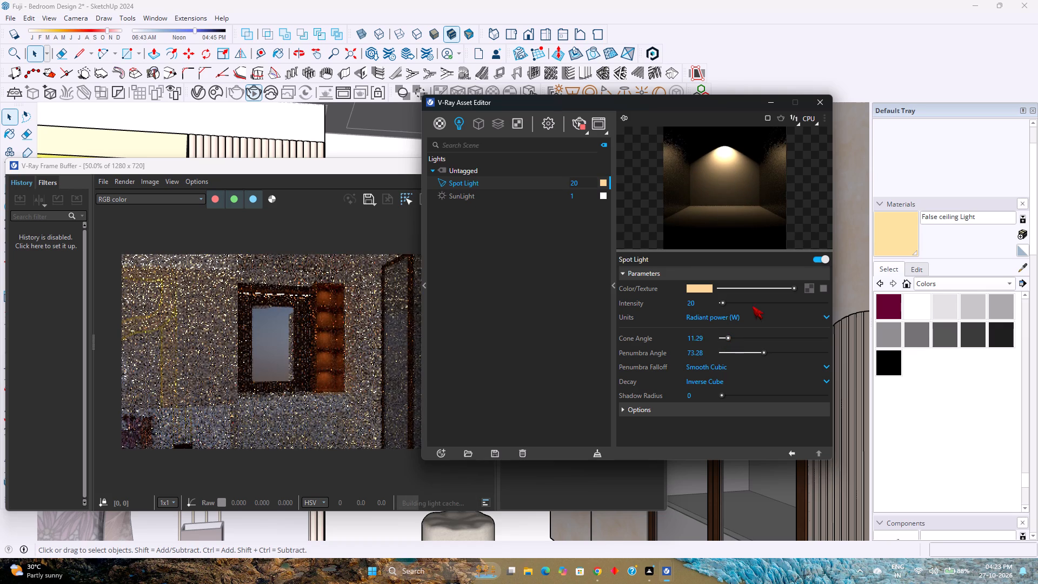
Try a Spot Light intensity of 100, ending at 50.
double_click(713, 304)
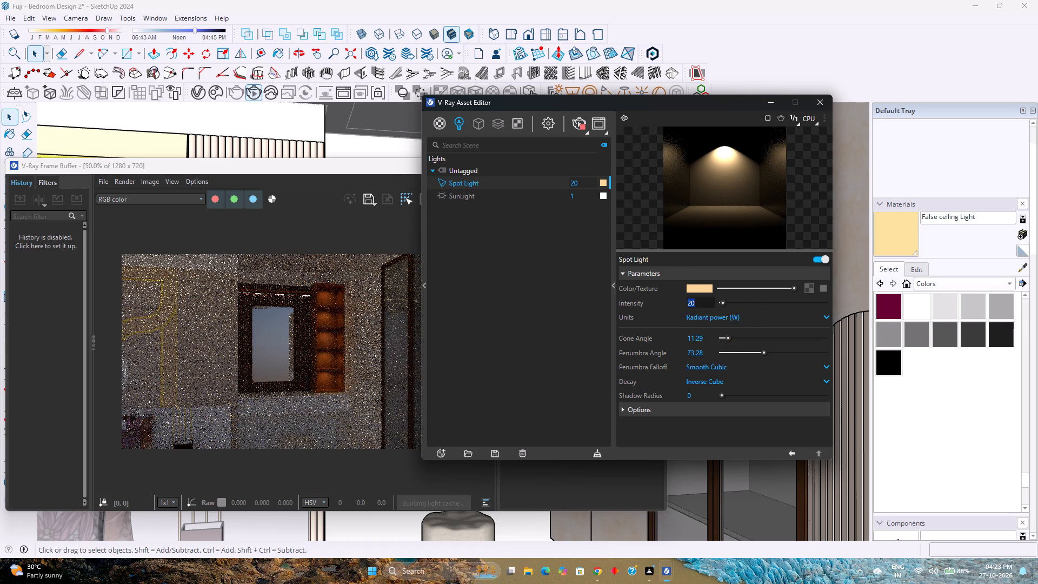
type("100")
key("Return")
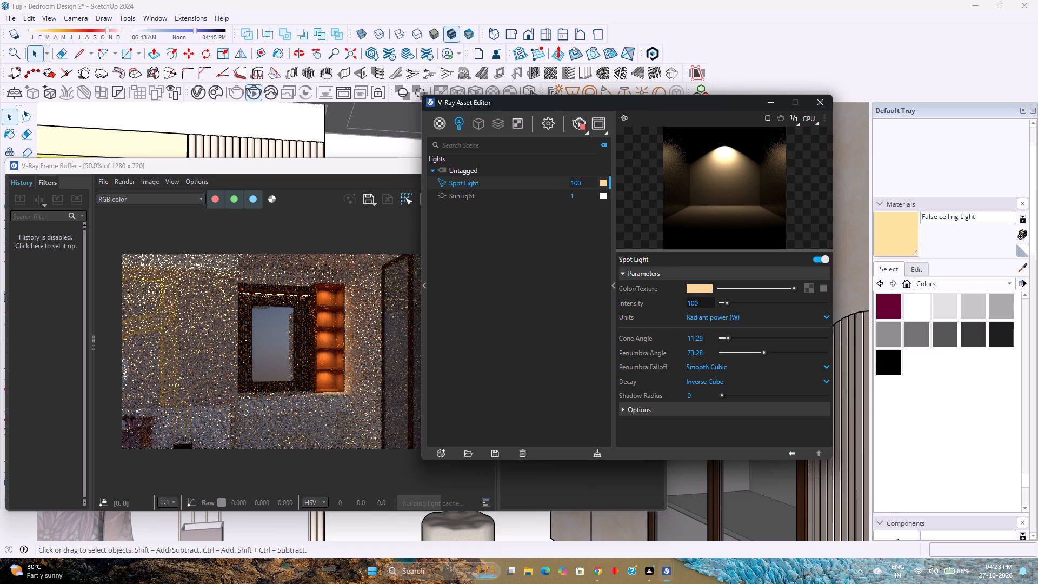
double_click(707, 305)
type("50")
key("Return")
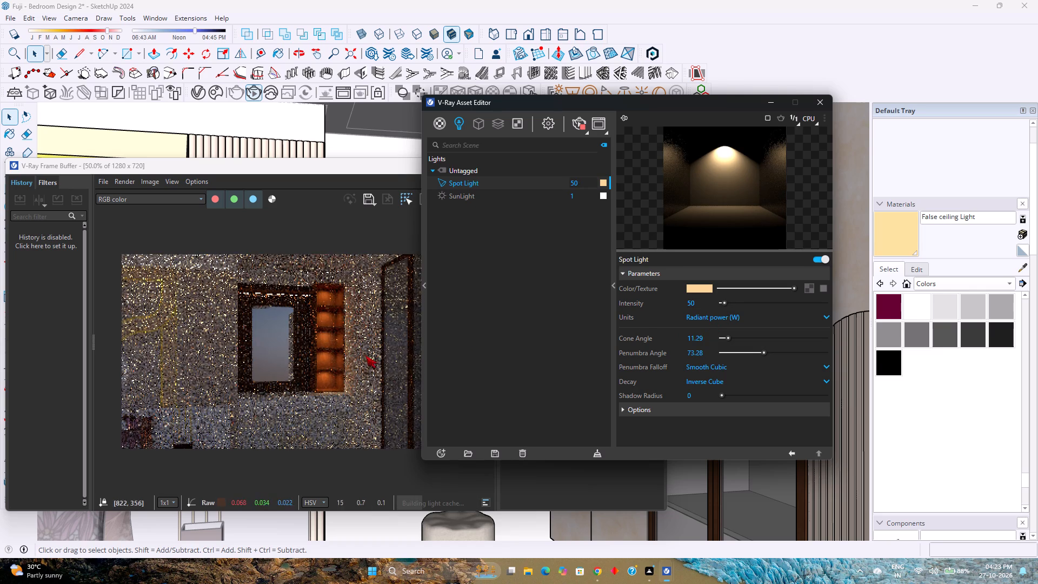
Widen the Spot Light's penumbra angle to about 85.5.
left_click(771, 351)
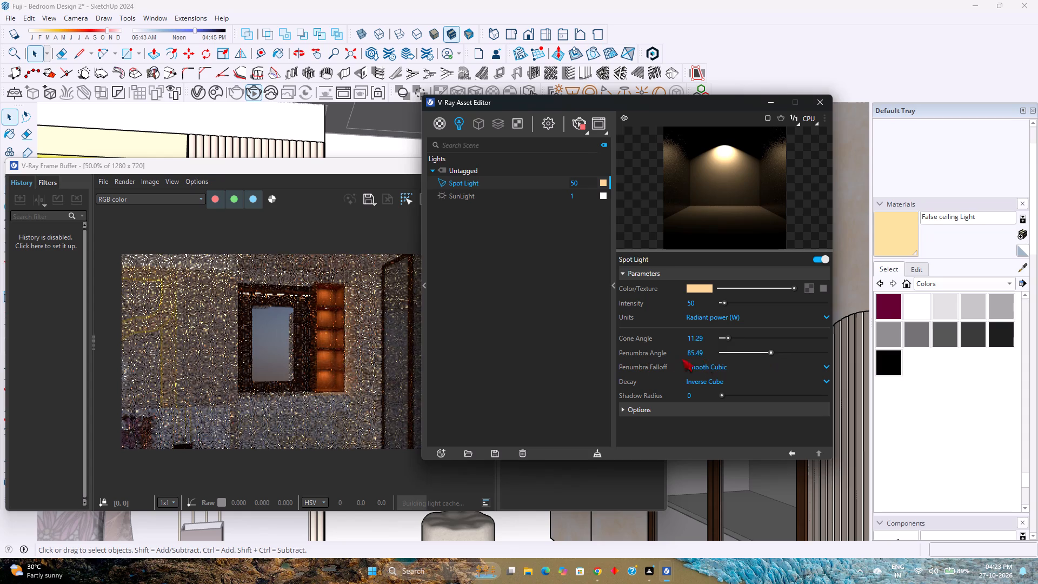
Set the Spot Light's shadow radius to 2.
scroll(759, 358, "down", 1)
left_click(738, 398)
left_click(744, 396)
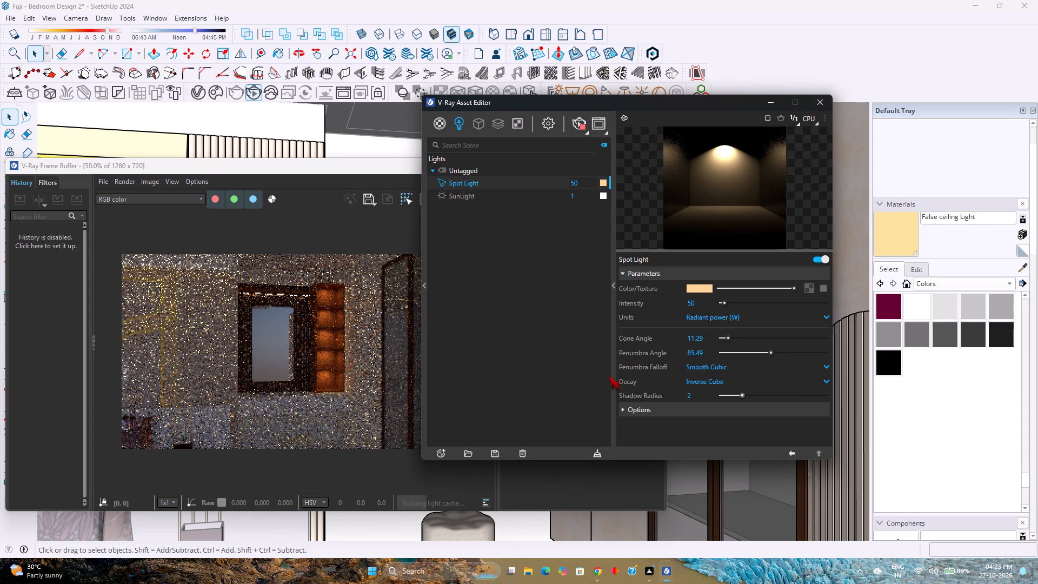
Expand the Spot Light's Options and review its shadow, diffuse, specular, atmospherics and caustic photon settings.
scroll(748, 383, "down", 4)
left_click(649, 408)
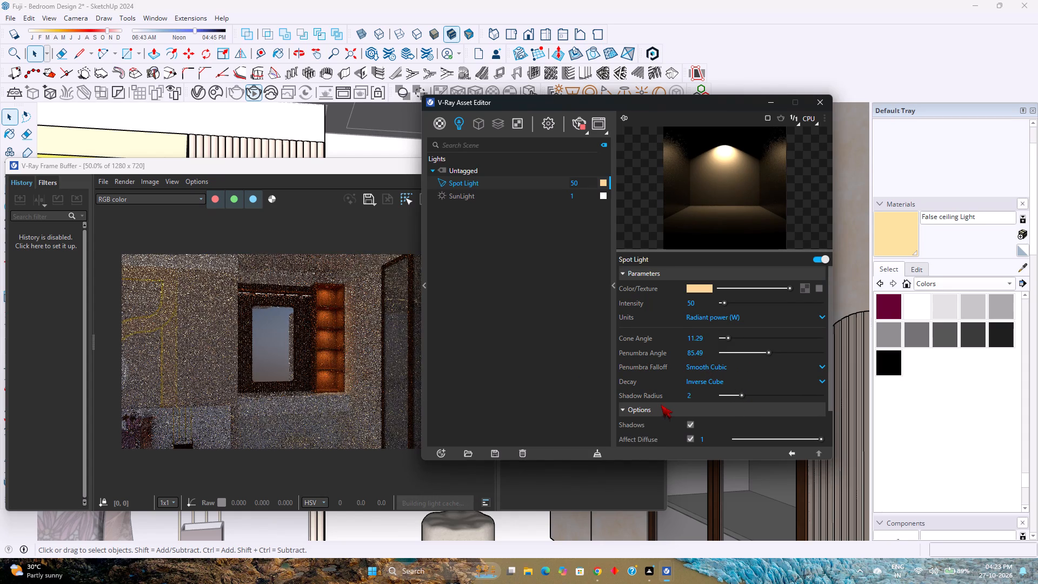
scroll(663, 402, "down", 6)
left_click(662, 437)
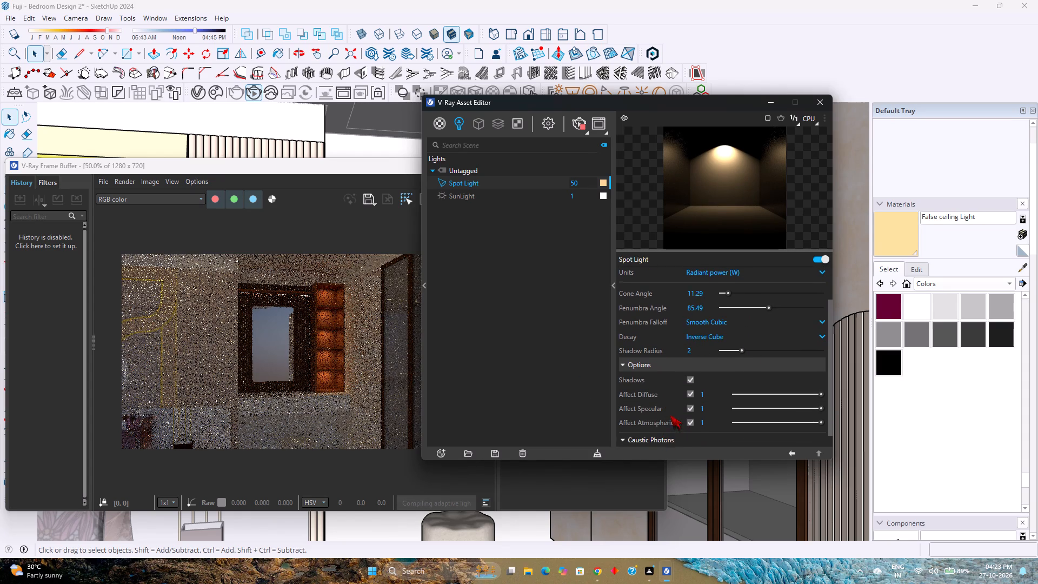
scroll(670, 415, "down", 5)
scroll(670, 417, "up", 8)
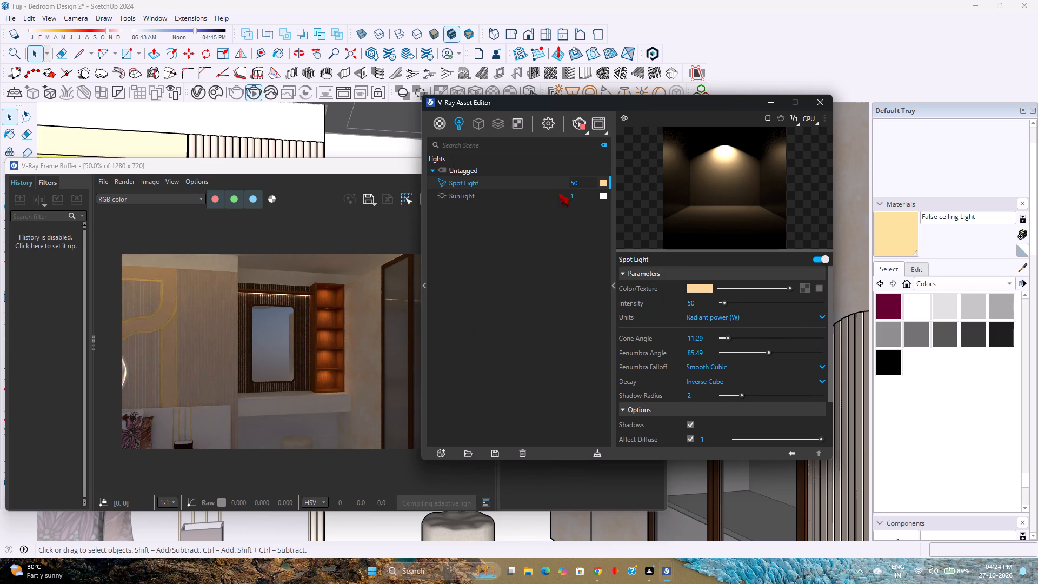
Close the V-Ray Asset Editor and Frame Buffer, and save the model.
left_click(812, 107)
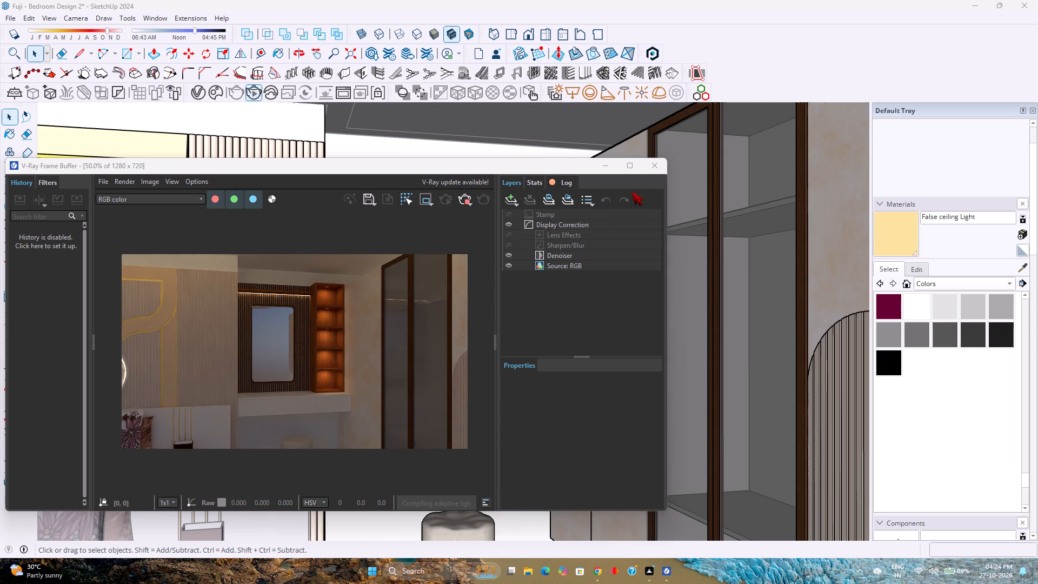
left_click(653, 174)
left_click(653, 167)
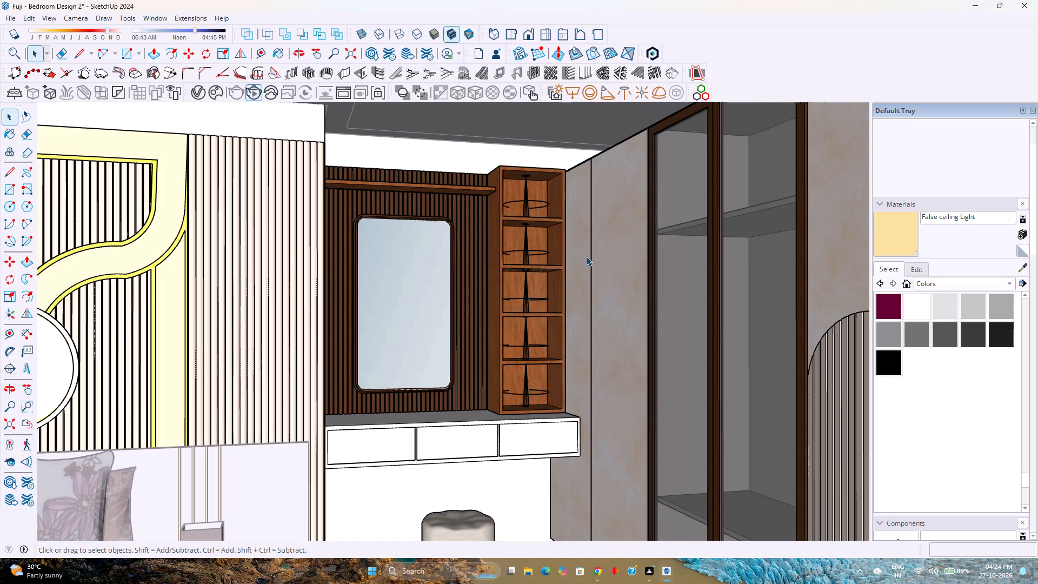
scroll(587, 256, "down", 7)
middle_click_drag(587, 257, 519, 266)
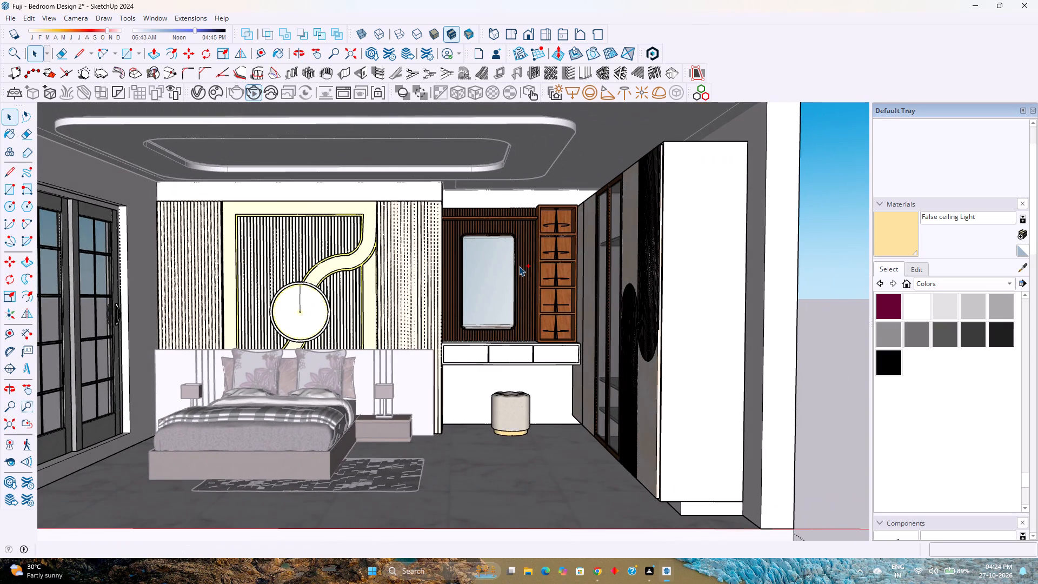
key("ctrl+s")
Exit the group being edited to return to the whole bedroom model, and save it again.
scroll(391, 309, "up", 6)
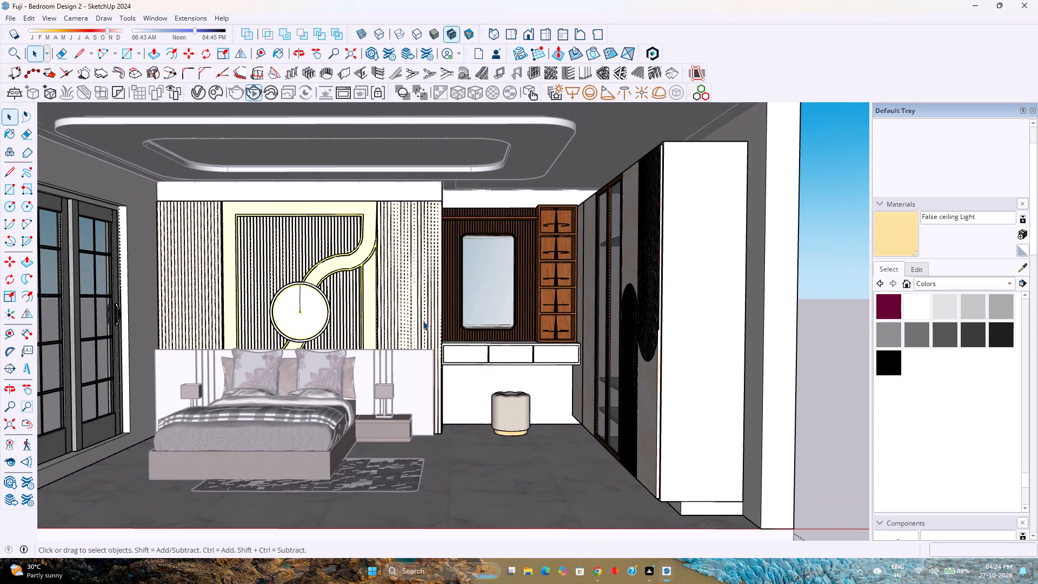
scroll(424, 356, "up", 12)
middle_click_drag(420, 354, 322, 422)
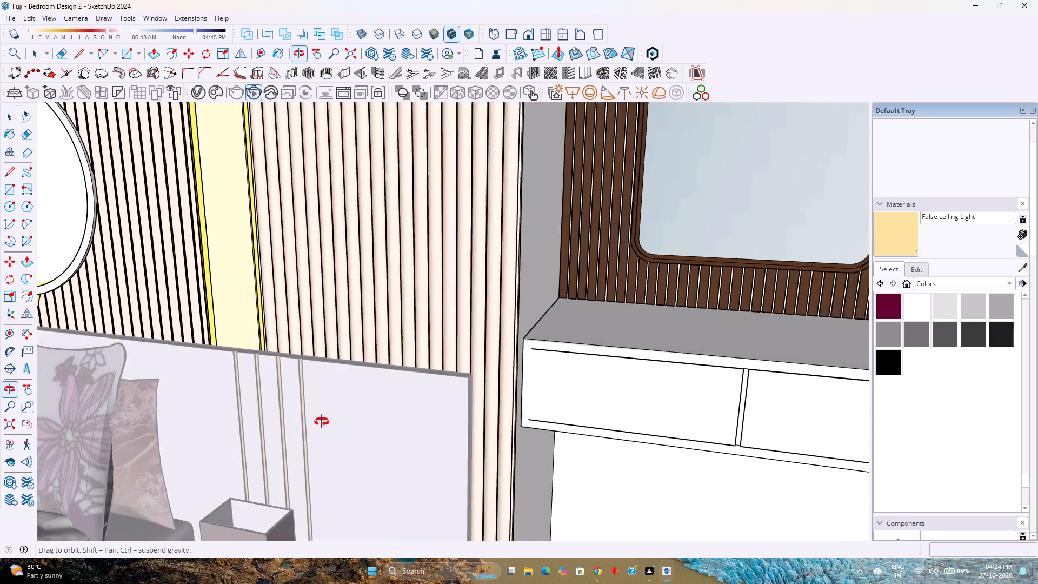
middle_click_drag(322, 422, 445, 413)
middle_click(448, 412)
scroll(448, 410, "down", 13)
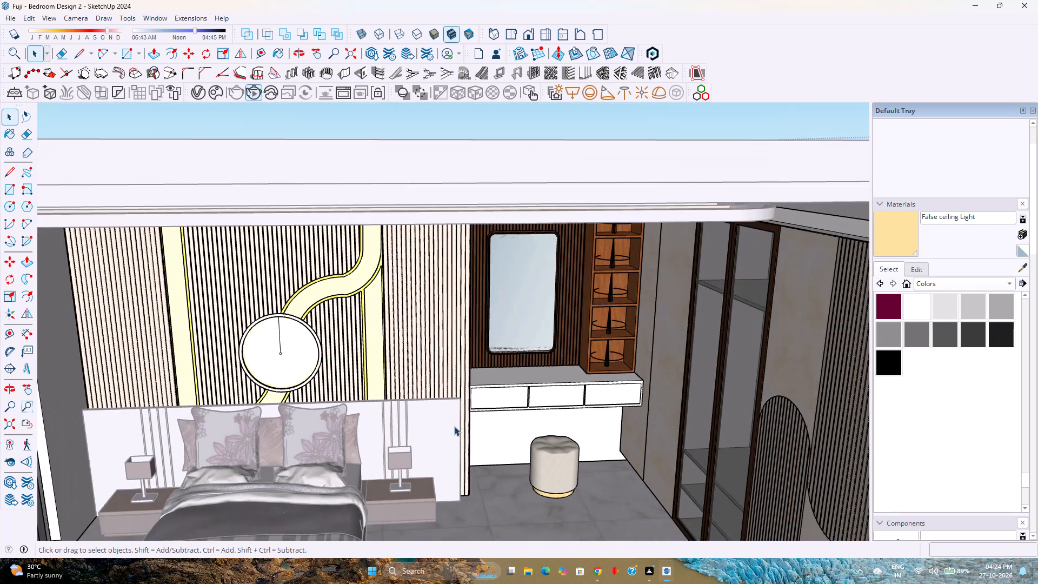
middle_click_drag(454, 427, 437, 362)
middle_click(437, 361)
scroll(438, 360, "down", 5)
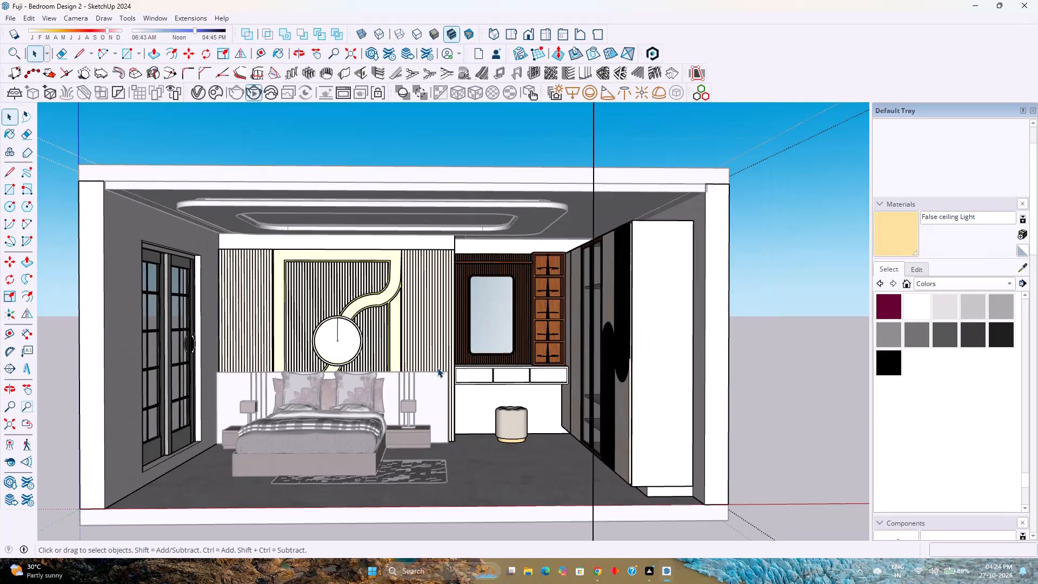
key("Escape")
key("Escape")
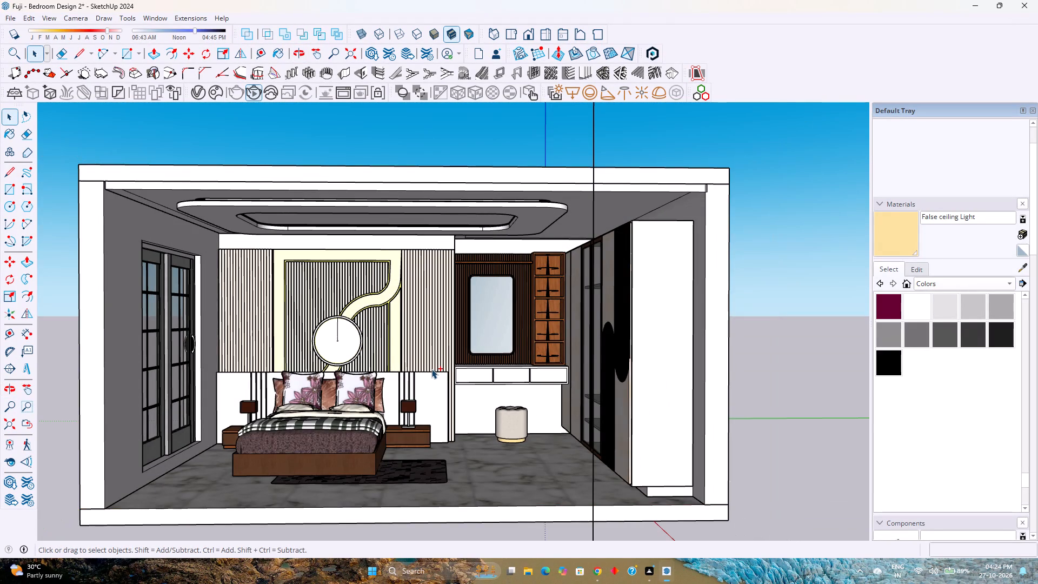
key("ctrl+s")
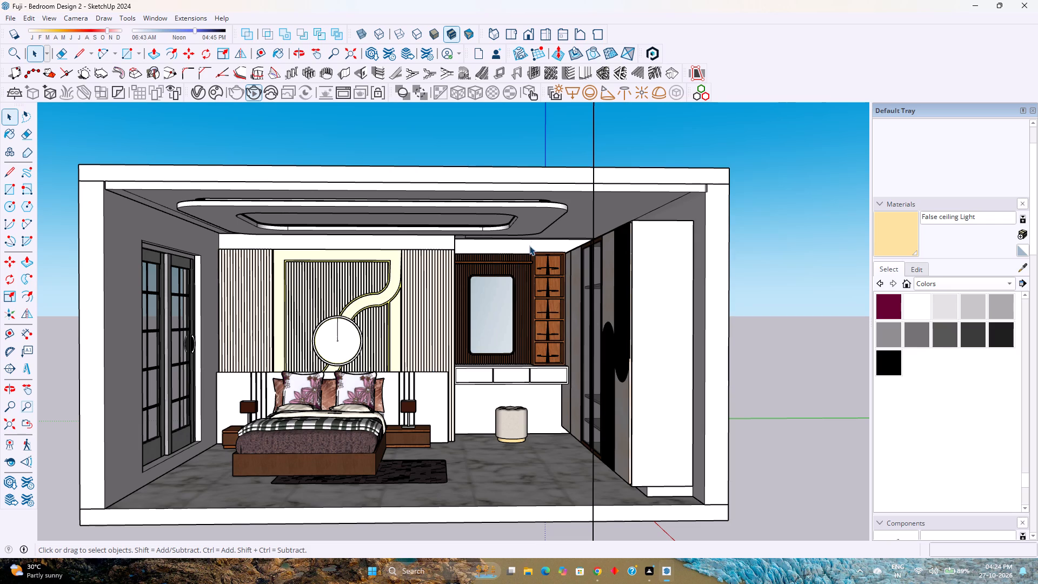
Examine the false ceiling's front corner and its joint with the side wall above the wardrobe.
scroll(728, 172, "up", 8)
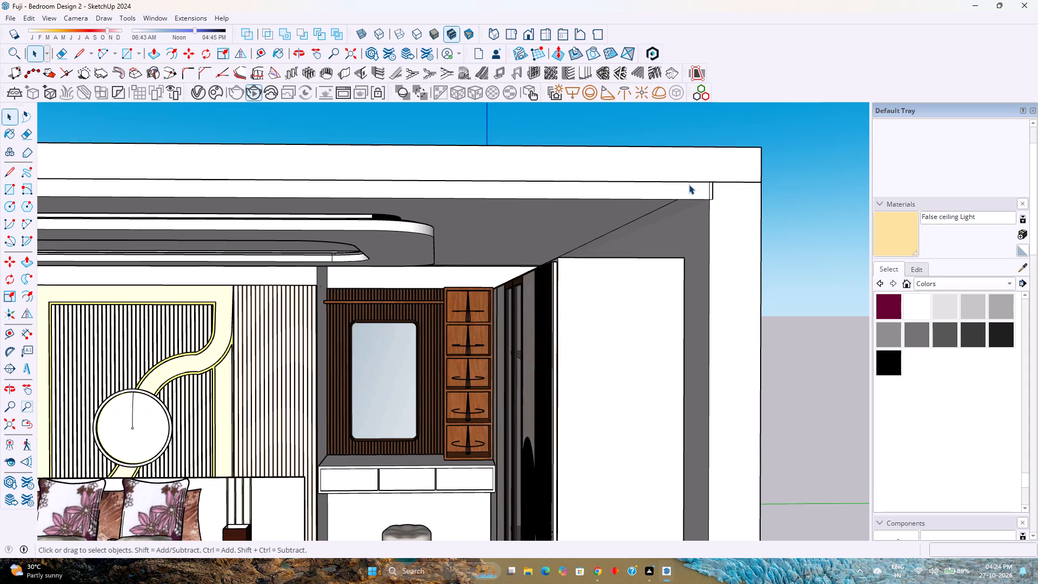
middle_click_drag(689, 184, 782, 151)
middle_click(782, 151)
scroll(687, 194, "up", 3)
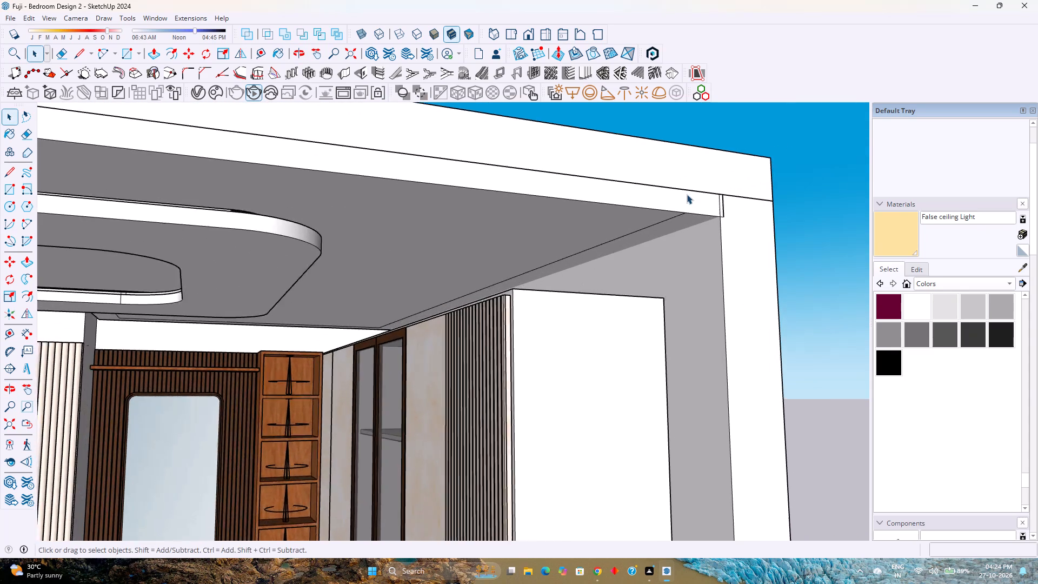
scroll(687, 194, "up", 5)
middle_click_drag(709, 219, 723, 157)
middle_click(728, 154)
middle_click(795, 164)
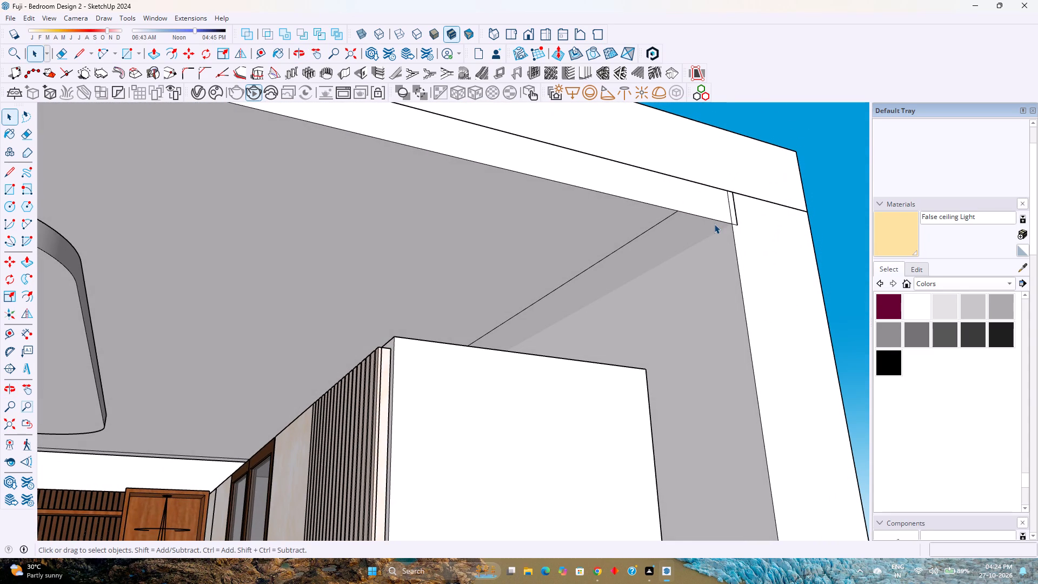
scroll(714, 224, "down", 20)
scroll(714, 224, "down", 2)
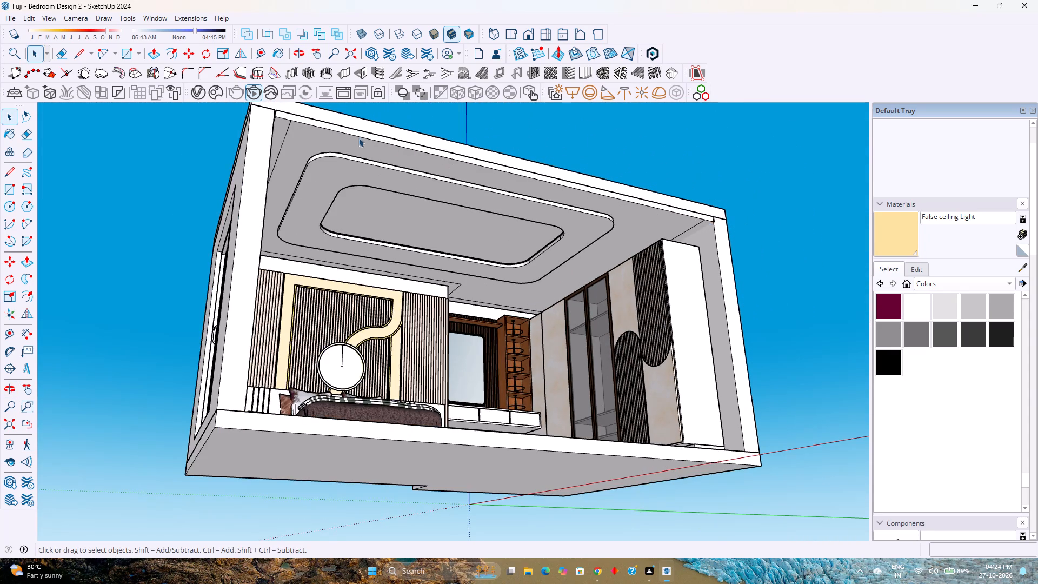
Inside the room group, move the false ceiling 9/16" so its front corner meets the window-side wall.
middle_click_drag(358, 137, 315, 173)
left_click(243, 188)
scroll(242, 188, "up", 2)
double_click(242, 188)
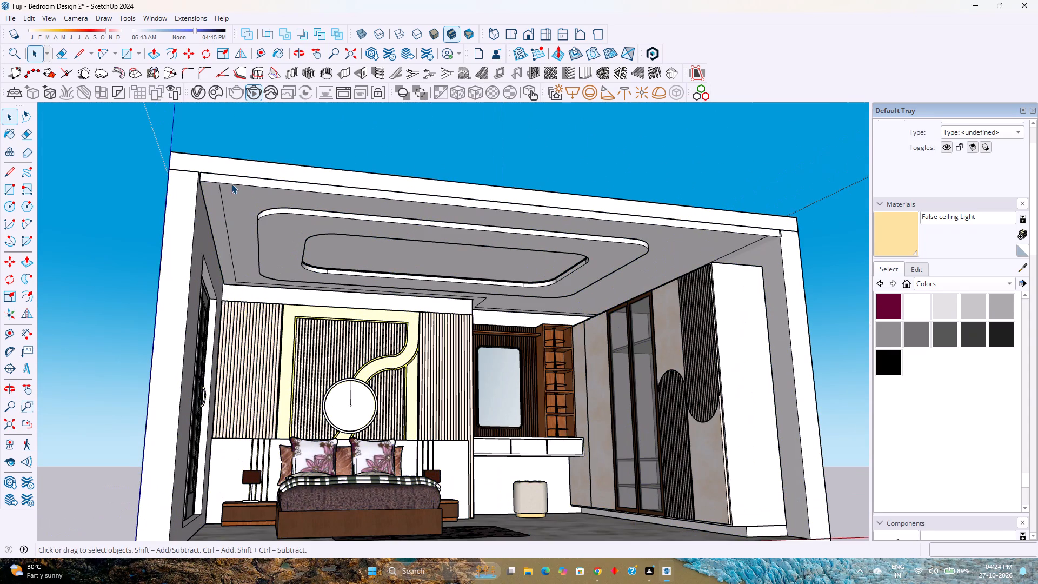
left_click(231, 184)
double_click(231, 184)
left_click(220, 183)
scroll(207, 182, "up", 8)
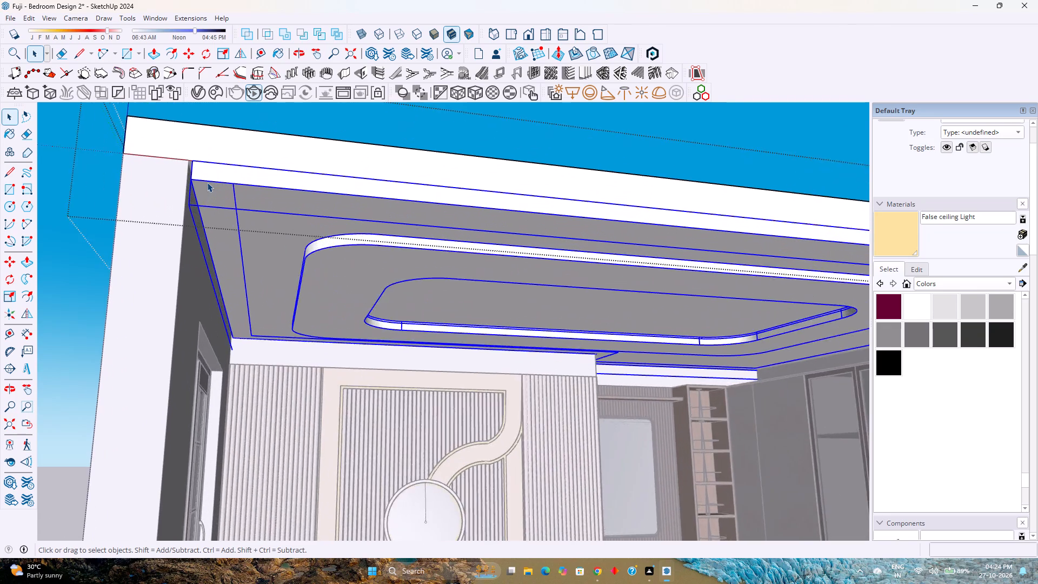
scroll(207, 182, "up", 7)
key("m")
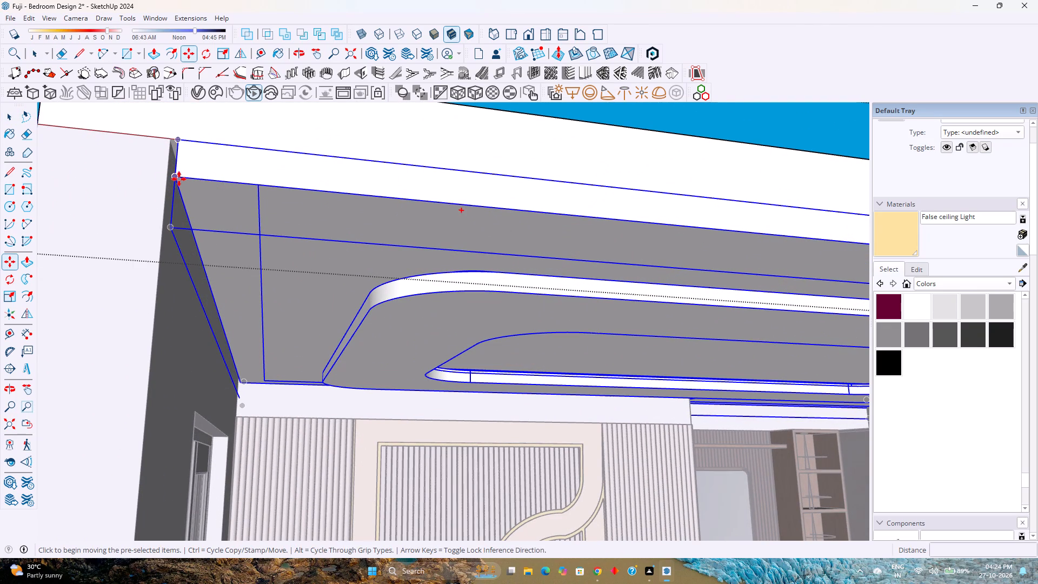
left_click(178, 140)
left_click(171, 140)
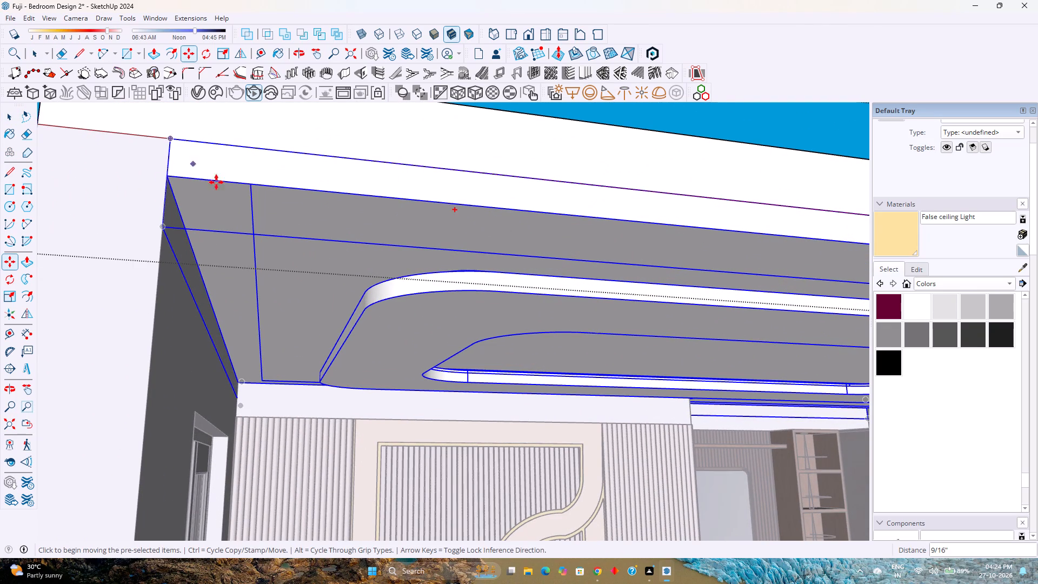
scroll(262, 207, "down", 9)
key("space")
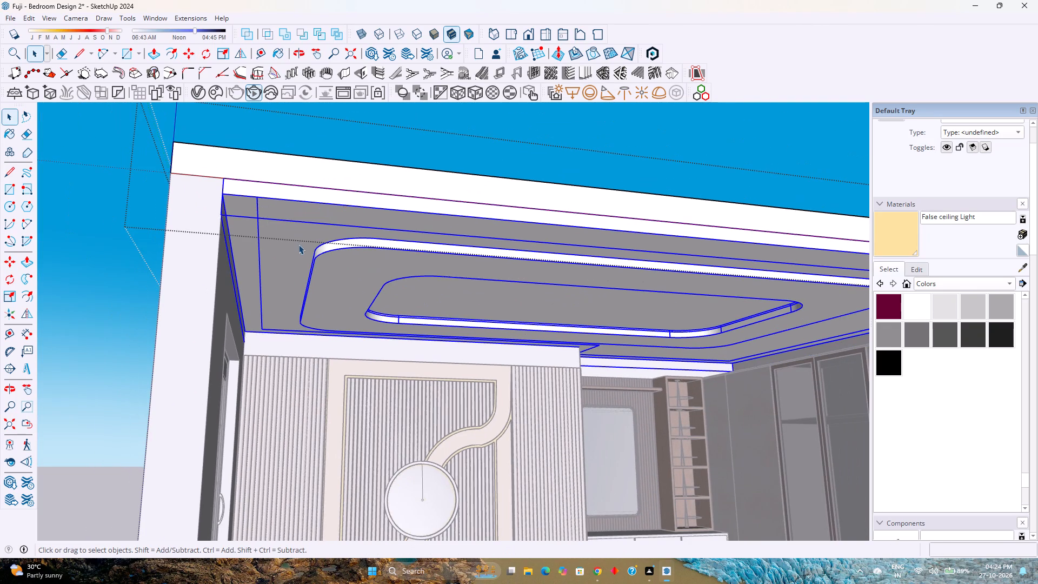
key("Escape")
Open the false ceiling's nested rounded tray, select its ring face with the adjoining edges, and browse the Wood material collection for it.
scroll(333, 265, "down", 5)
double_click(345, 281)
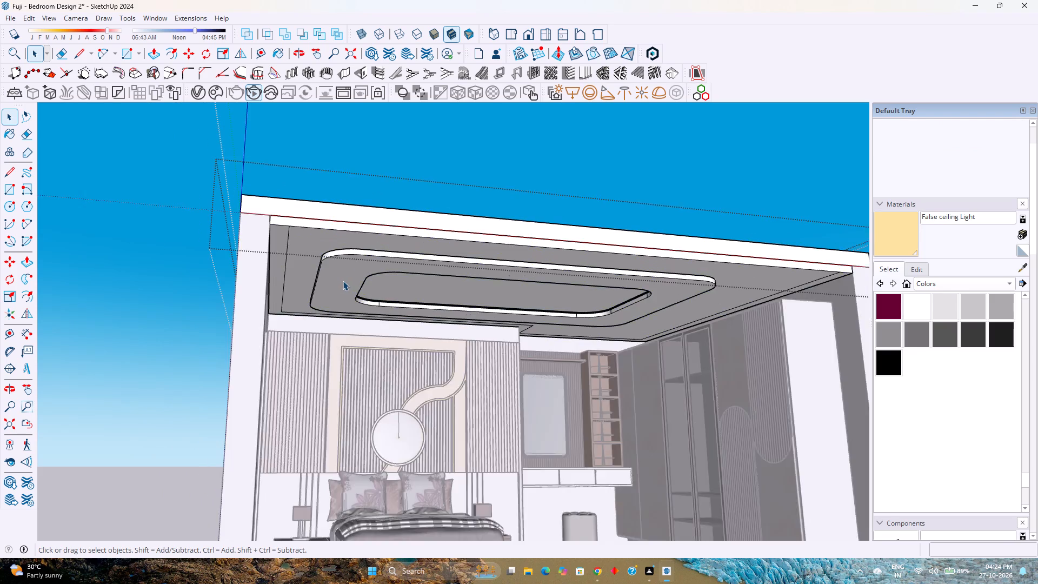
scroll(343, 281, "up", 4)
double_click(341, 273)
double_click(341, 273)
double_click(341, 273)
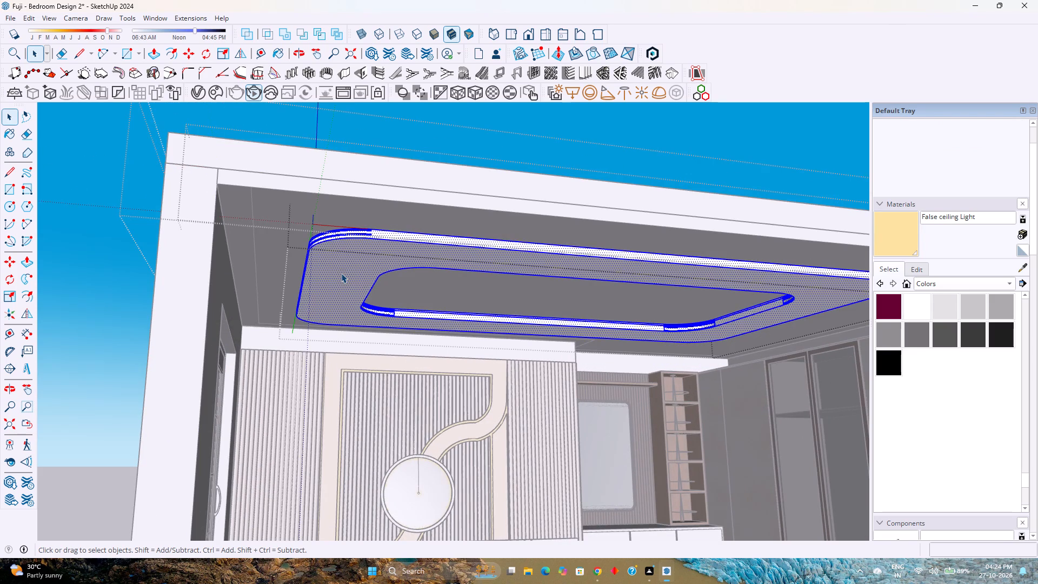
left_click(936, 286)
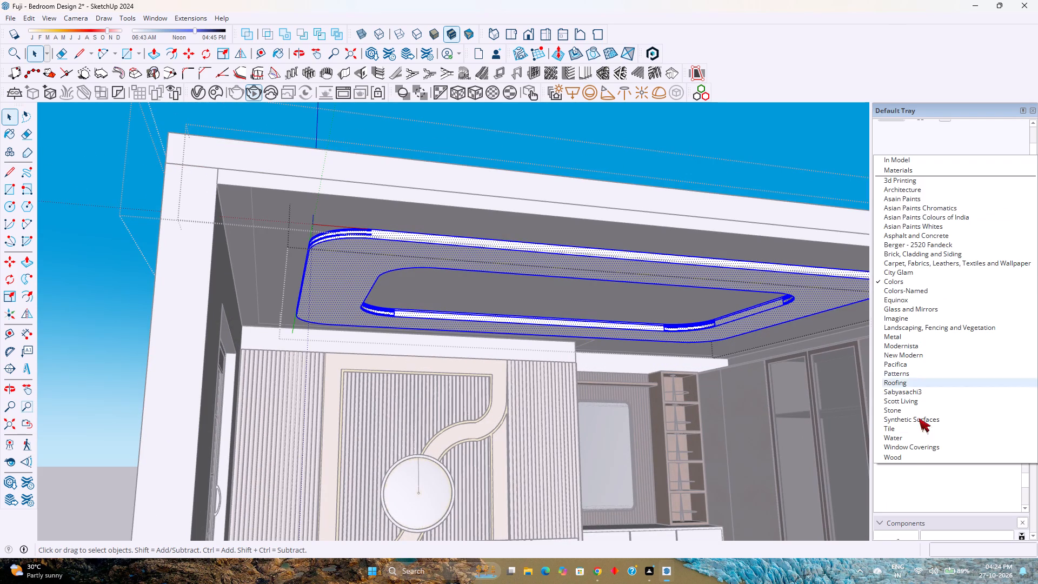
left_click(907, 456)
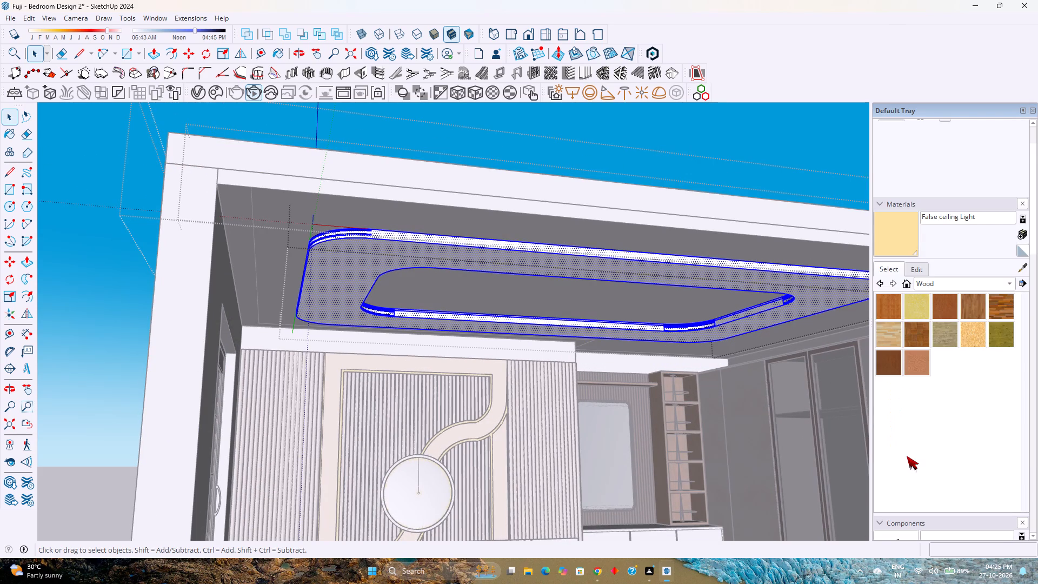
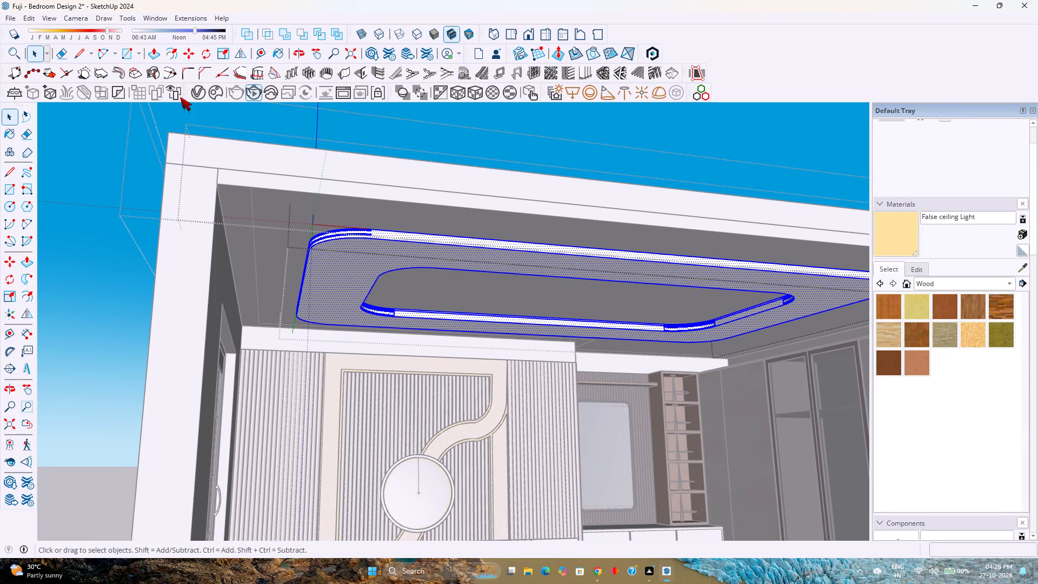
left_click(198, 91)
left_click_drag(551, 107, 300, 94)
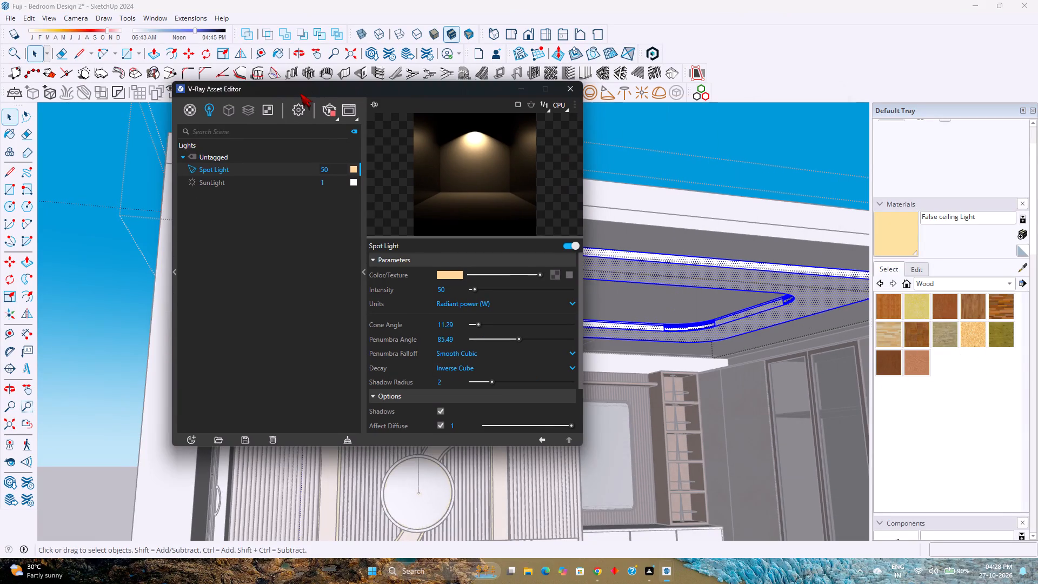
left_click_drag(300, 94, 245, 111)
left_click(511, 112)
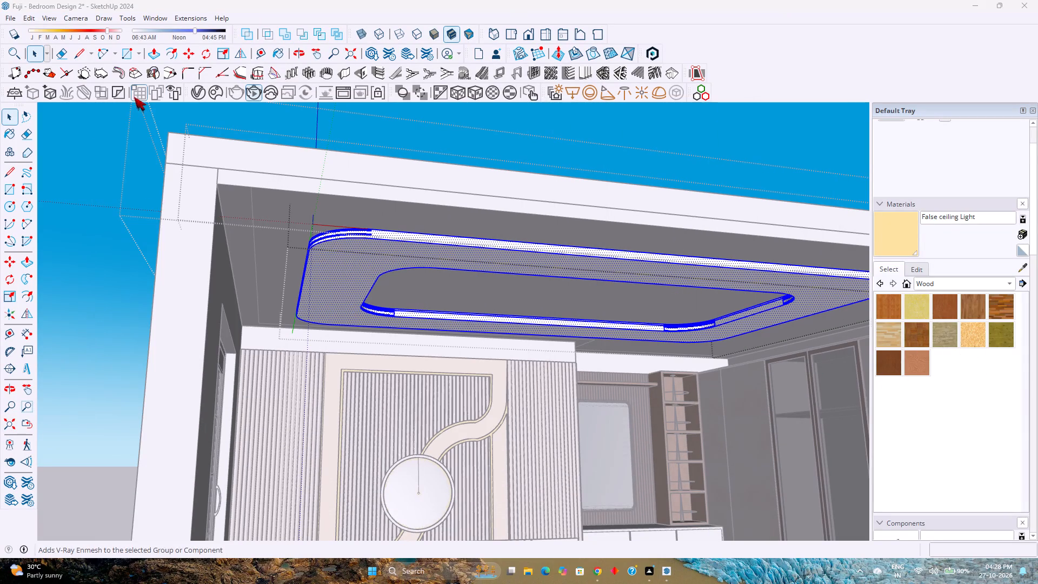
Import the downloaded Wood 007 material from the Chaos Cosmos Browser into the scene.
left_click(211, 95)
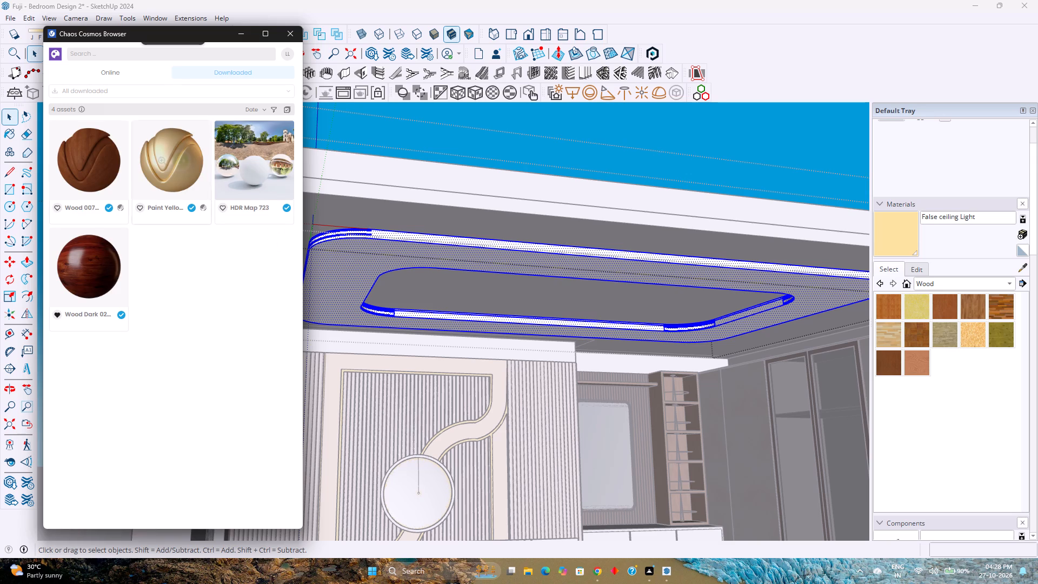
left_click(103, 163)
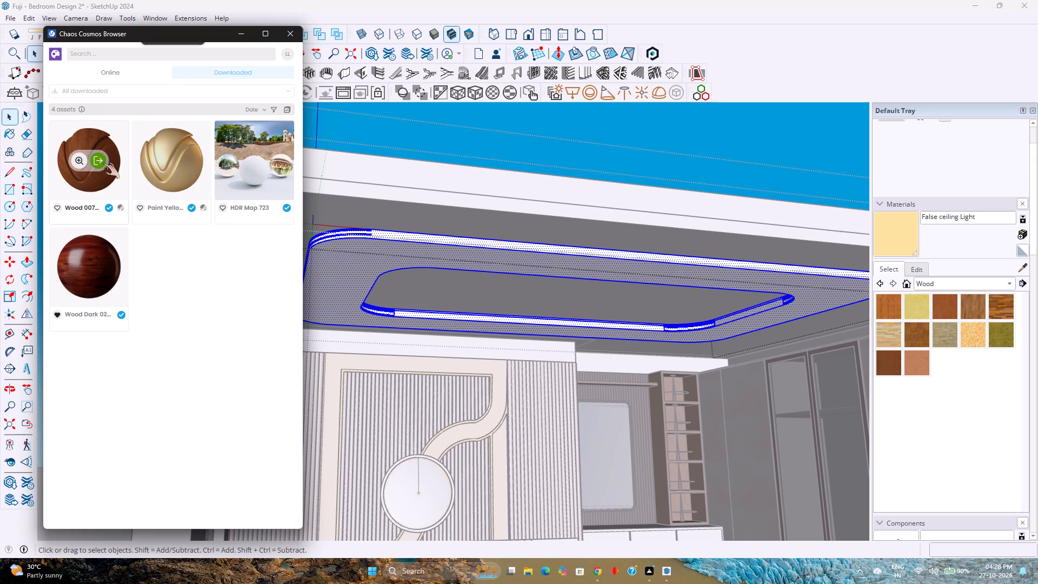
left_click(241, 36)
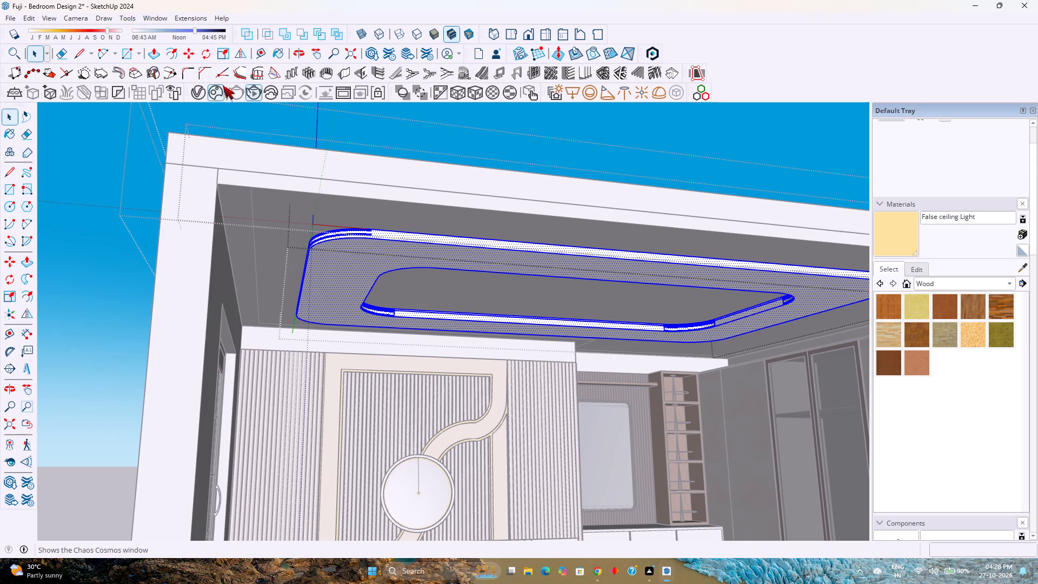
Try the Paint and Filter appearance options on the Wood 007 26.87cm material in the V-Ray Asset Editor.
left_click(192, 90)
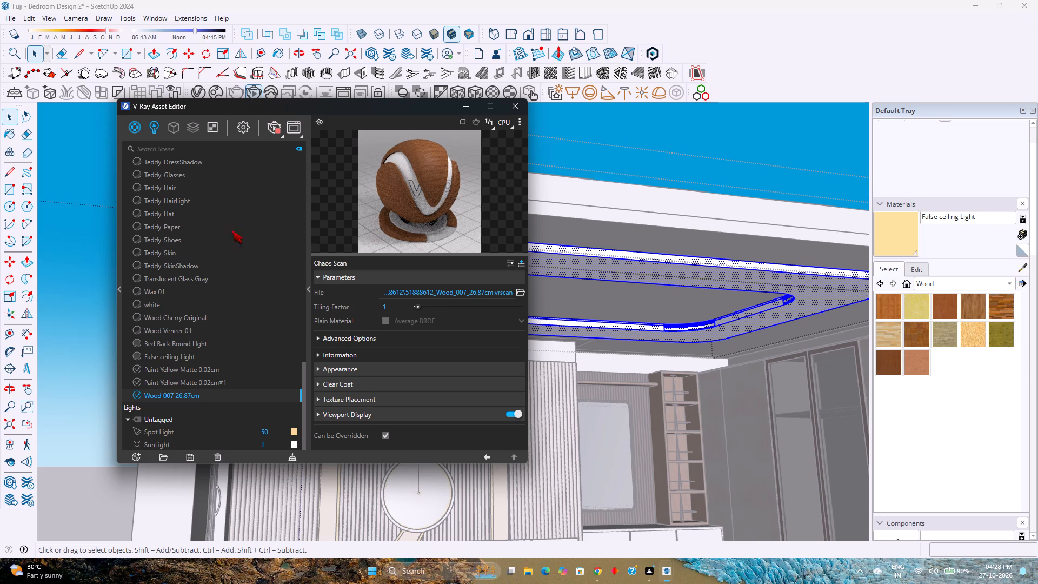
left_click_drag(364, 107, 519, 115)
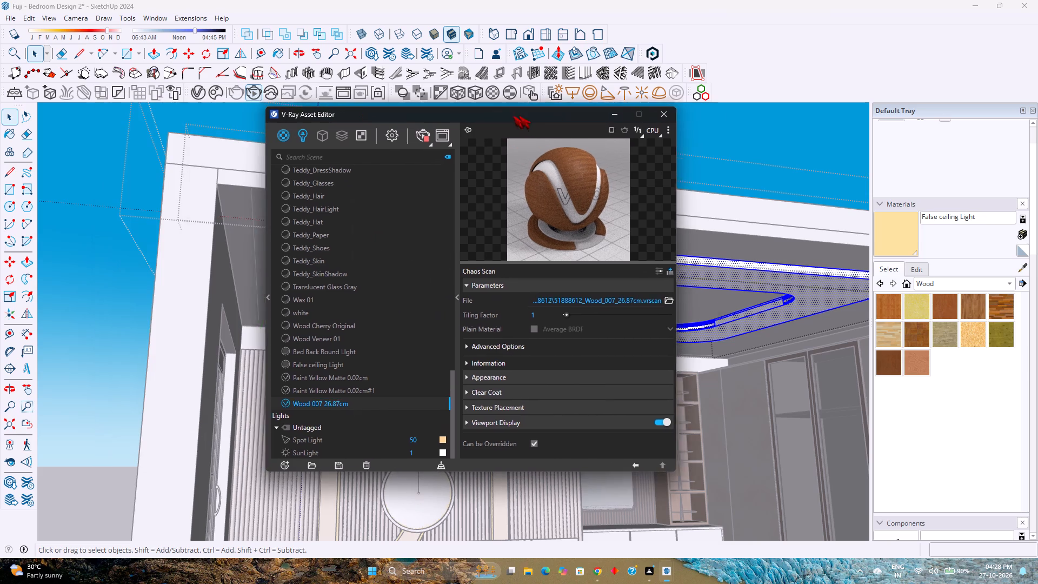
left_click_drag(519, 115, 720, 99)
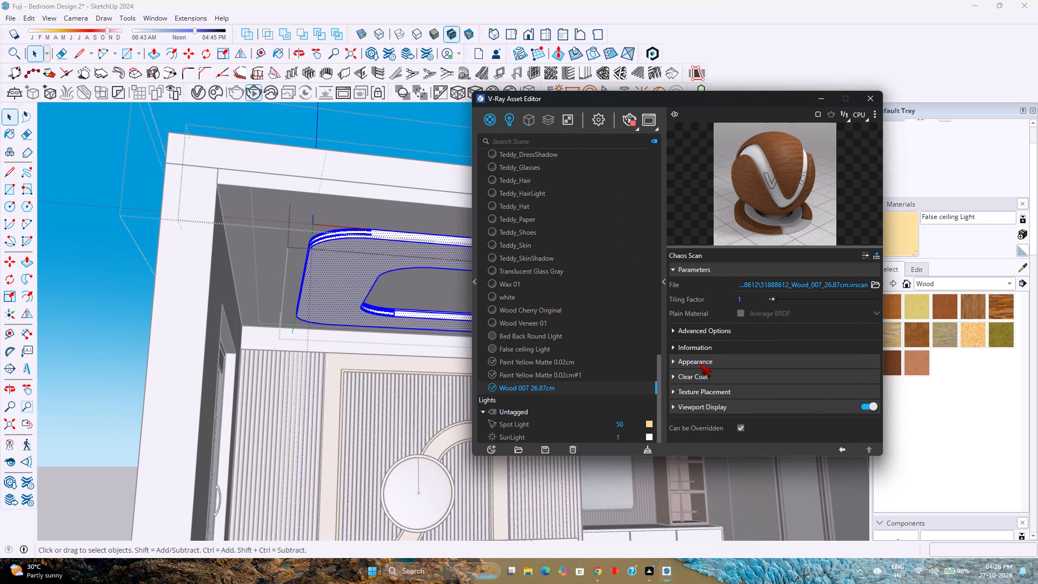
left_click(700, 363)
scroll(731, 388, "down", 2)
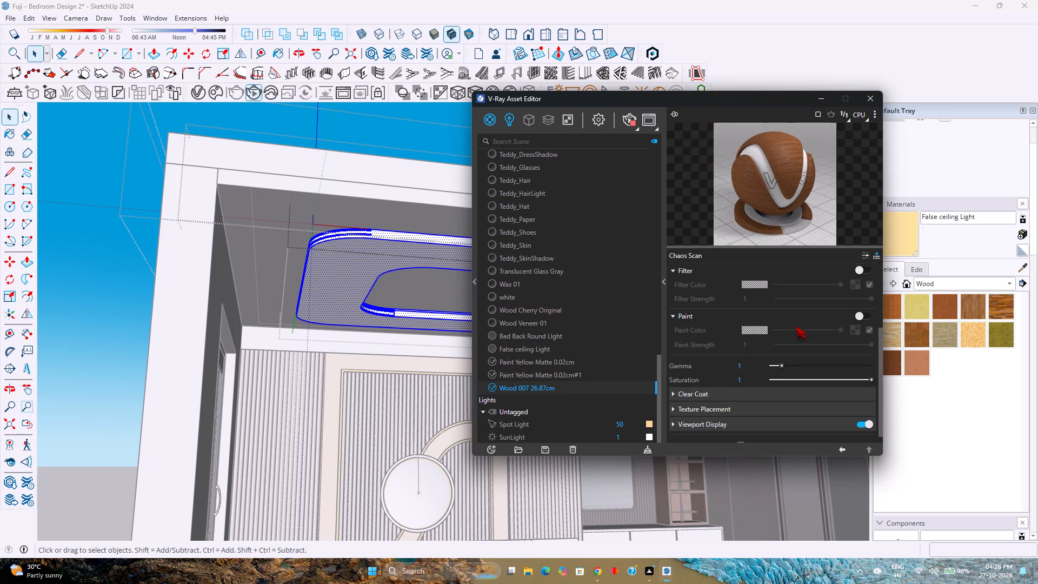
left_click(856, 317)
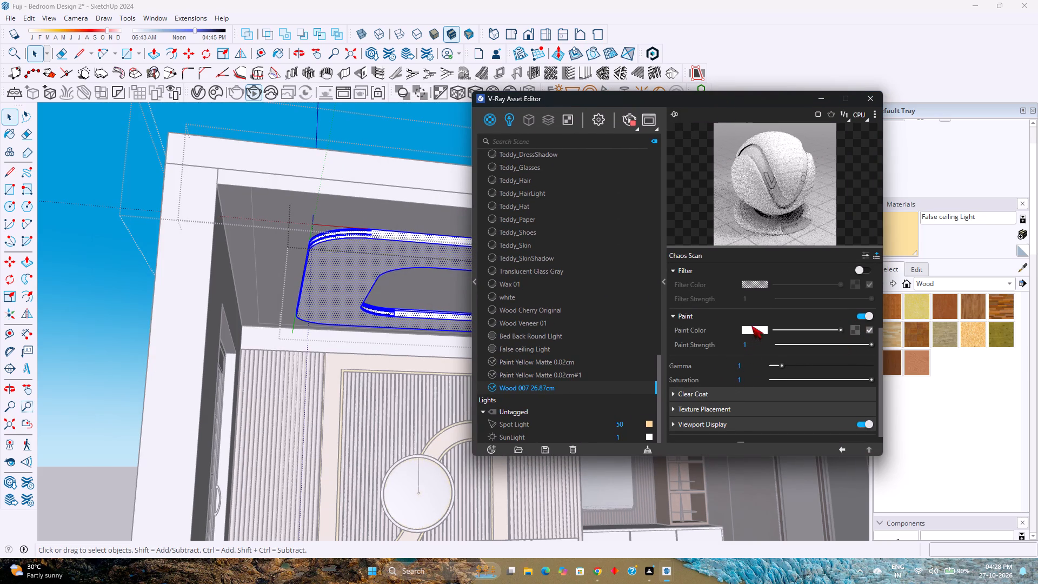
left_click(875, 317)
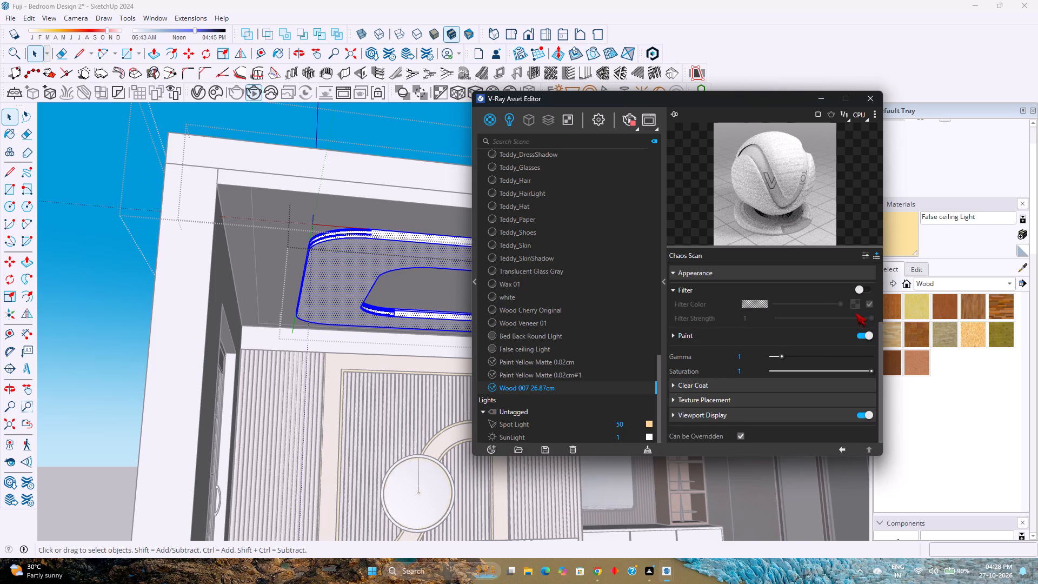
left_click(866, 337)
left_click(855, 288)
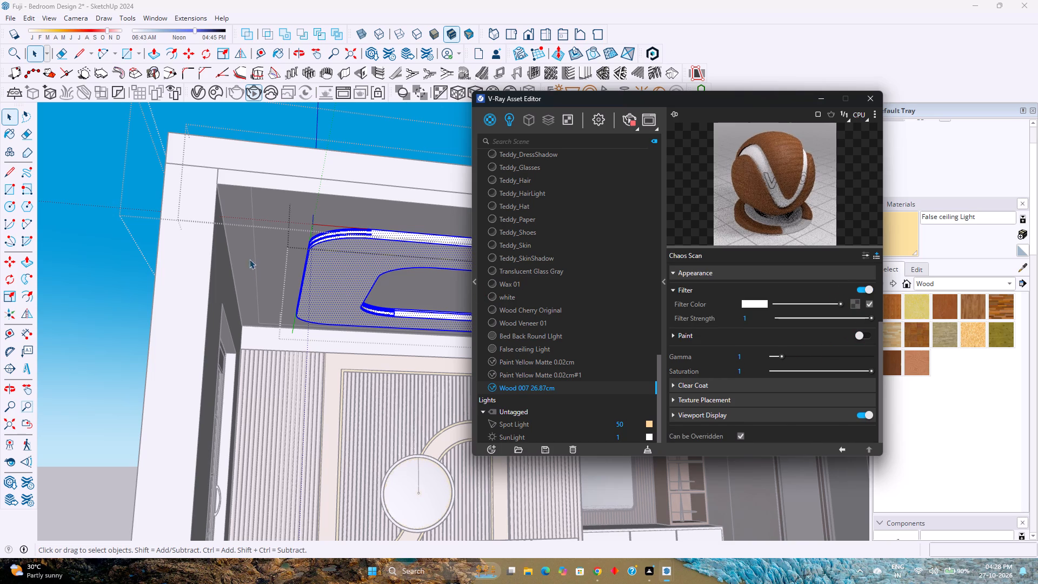
Apply the Wood 007 26.87cm material to the selected false ceiling panel.
scroll(335, 253, "up", 2)
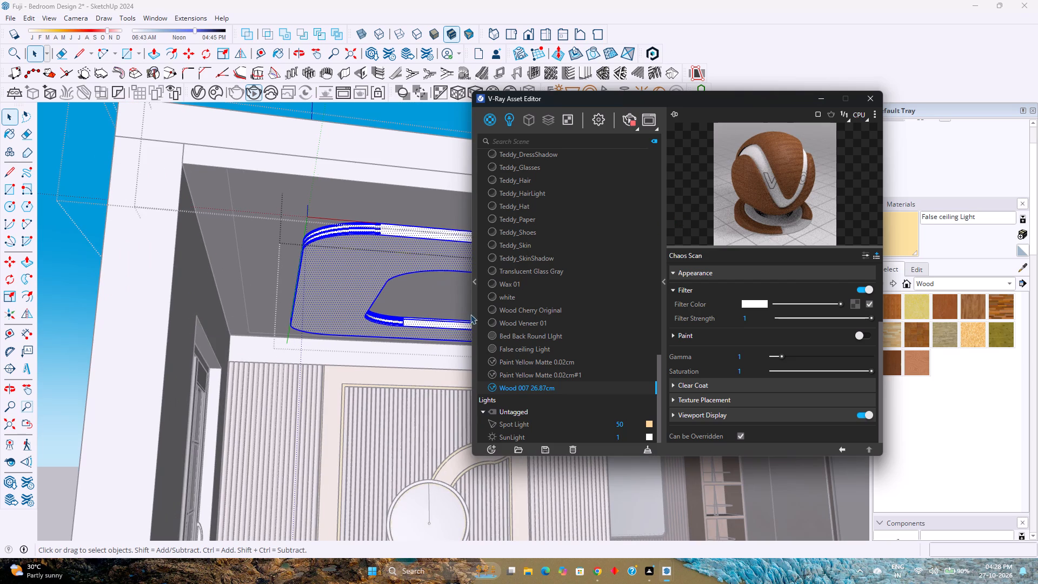
right_click(521, 385)
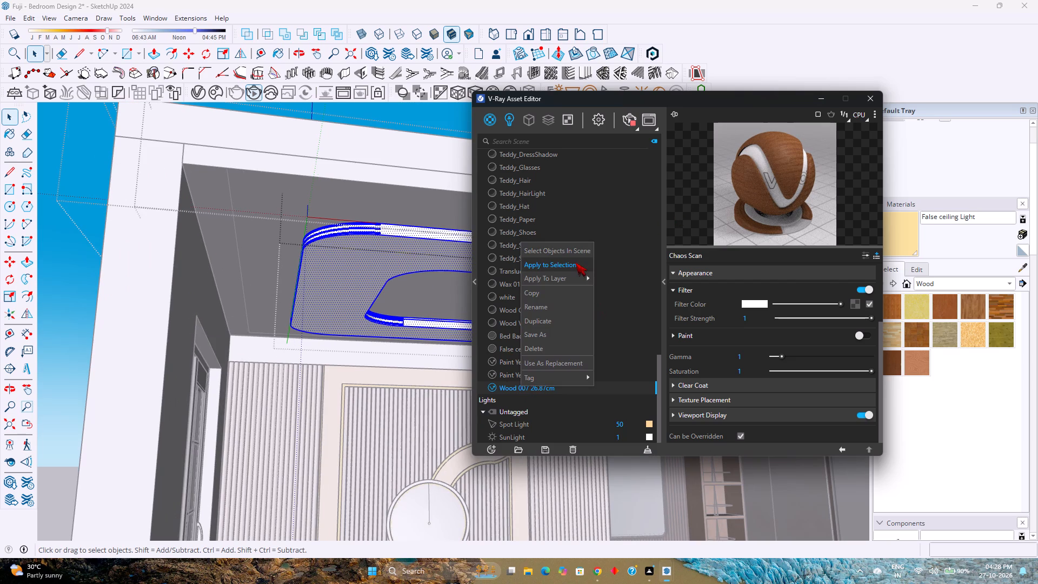
left_click(575, 262)
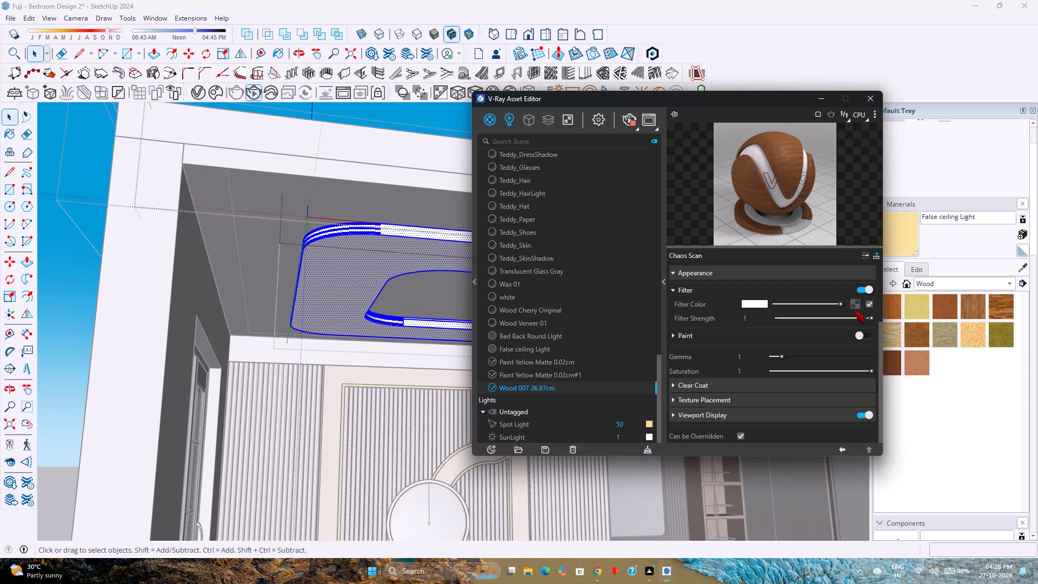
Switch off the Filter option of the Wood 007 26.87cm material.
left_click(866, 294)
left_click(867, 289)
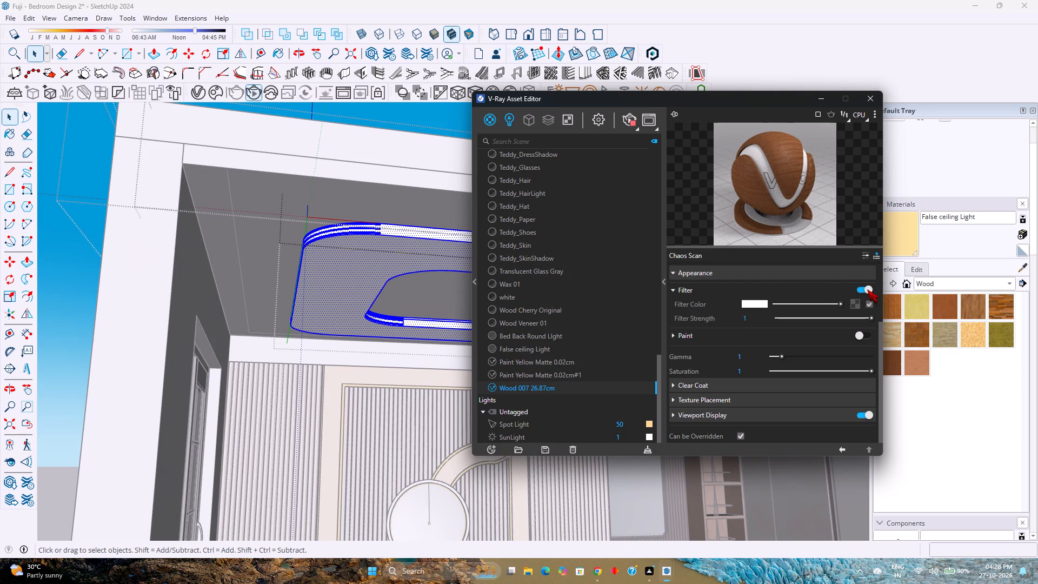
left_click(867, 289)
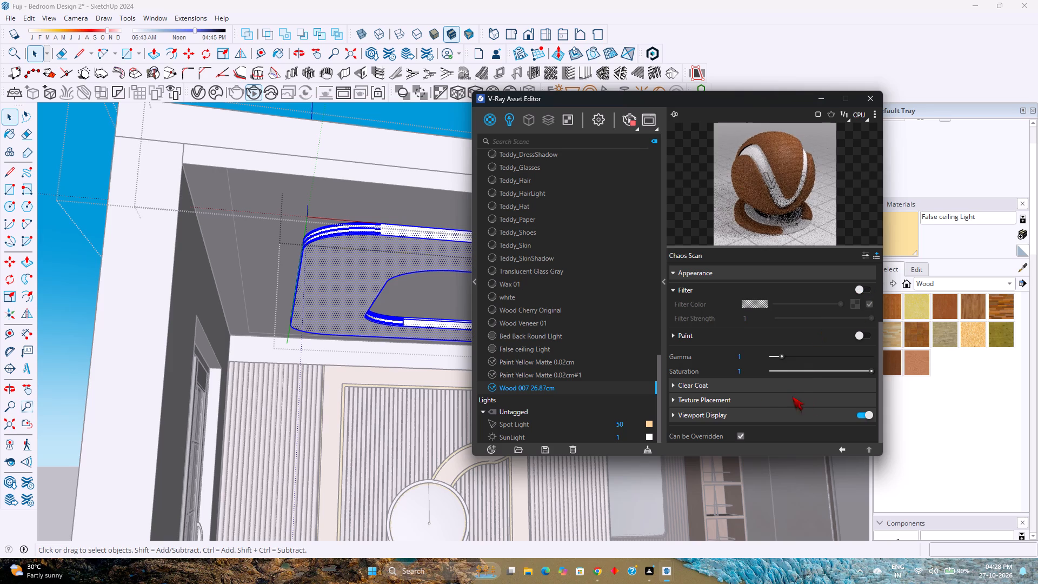
Examine the Clear Coat and Texture Placement settings of the Wood 007 26.87cm material.
scroll(690, 396, "down", 4)
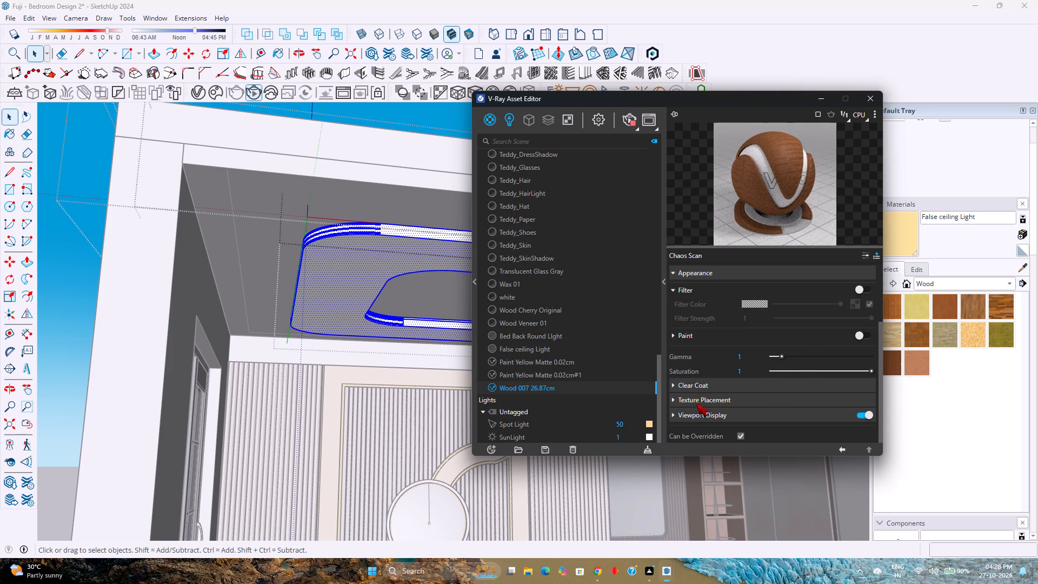
left_click(697, 401)
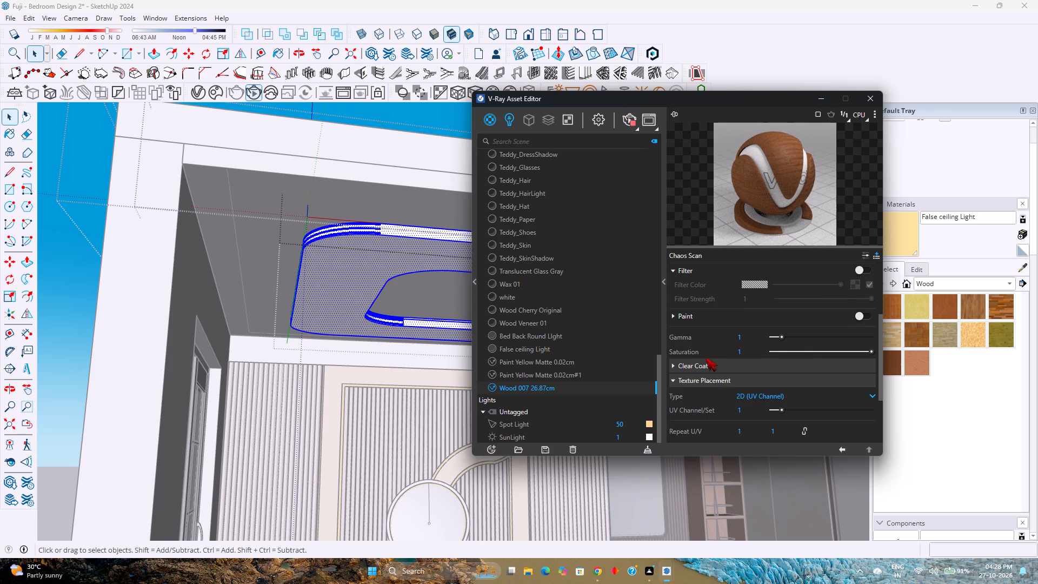
left_click(699, 364)
scroll(699, 364, "down", 10)
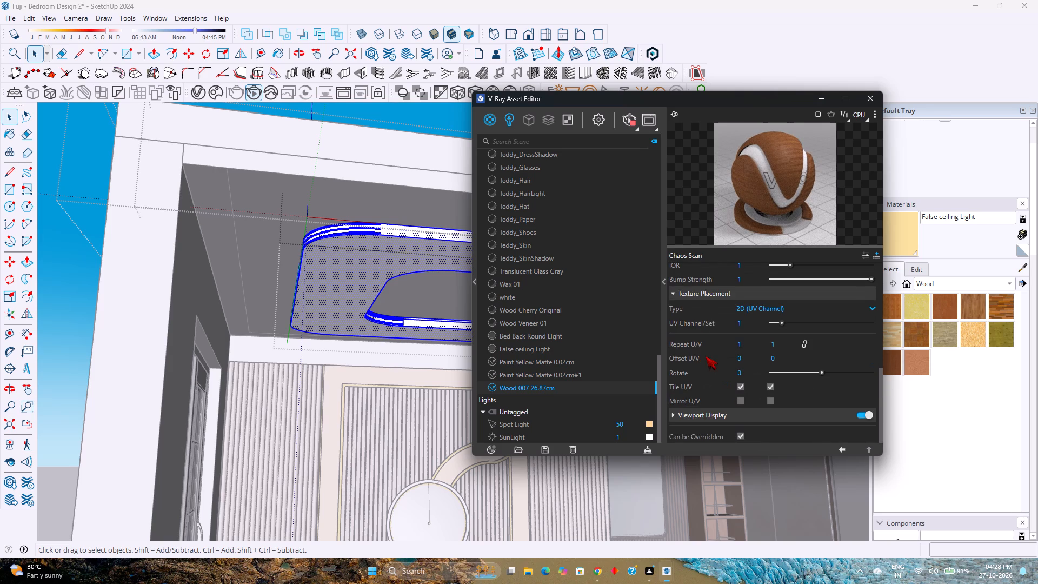
scroll(706, 356, "down", 1)
scroll(706, 356, "up", 10)
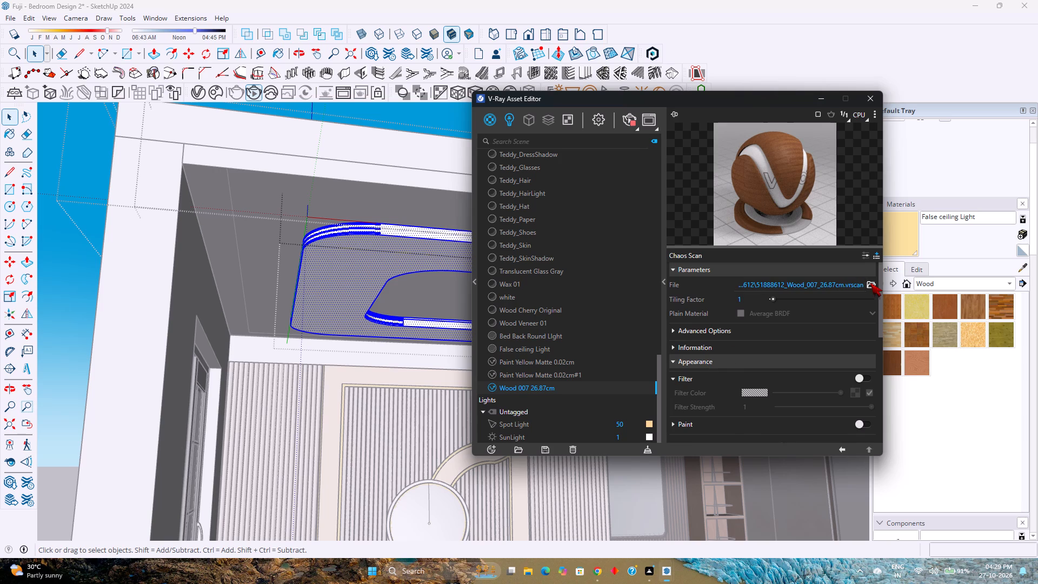
Browse the Wood_007 and Wood_Dark_02 package folders for another scan file for the material.
left_click(870, 283)
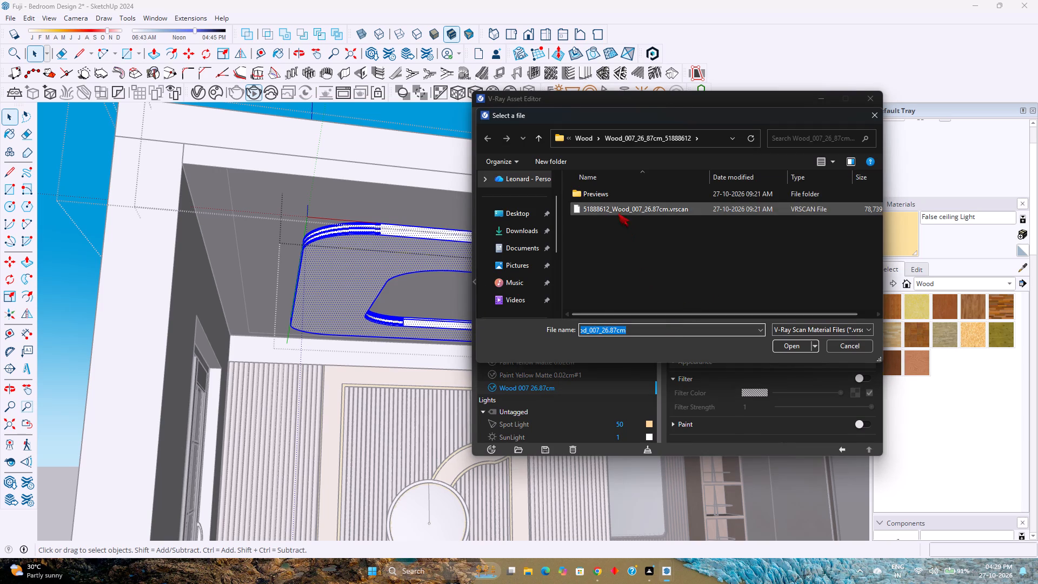
double_click(621, 195)
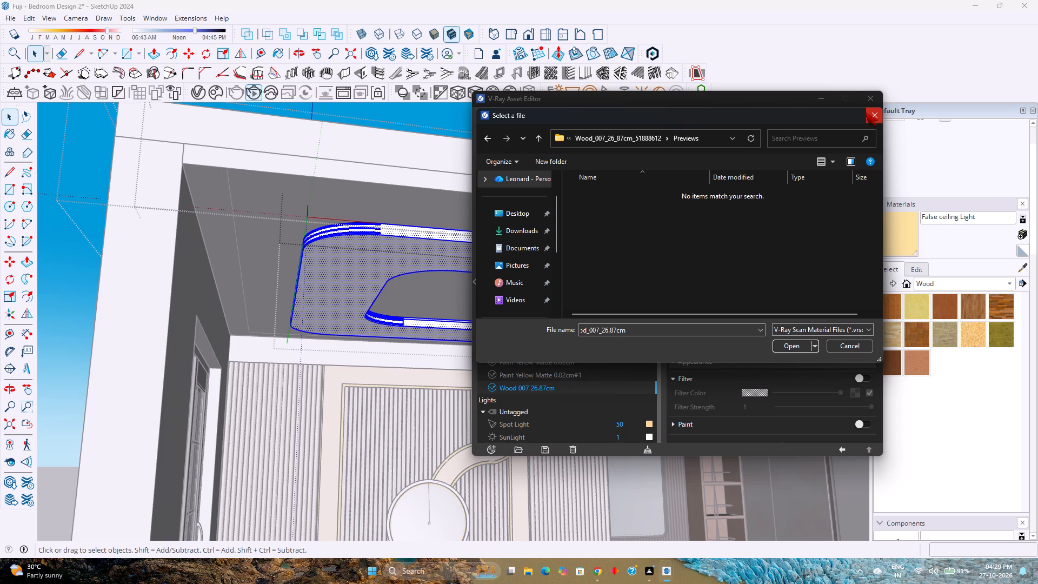
left_click(492, 141)
left_click(492, 141)
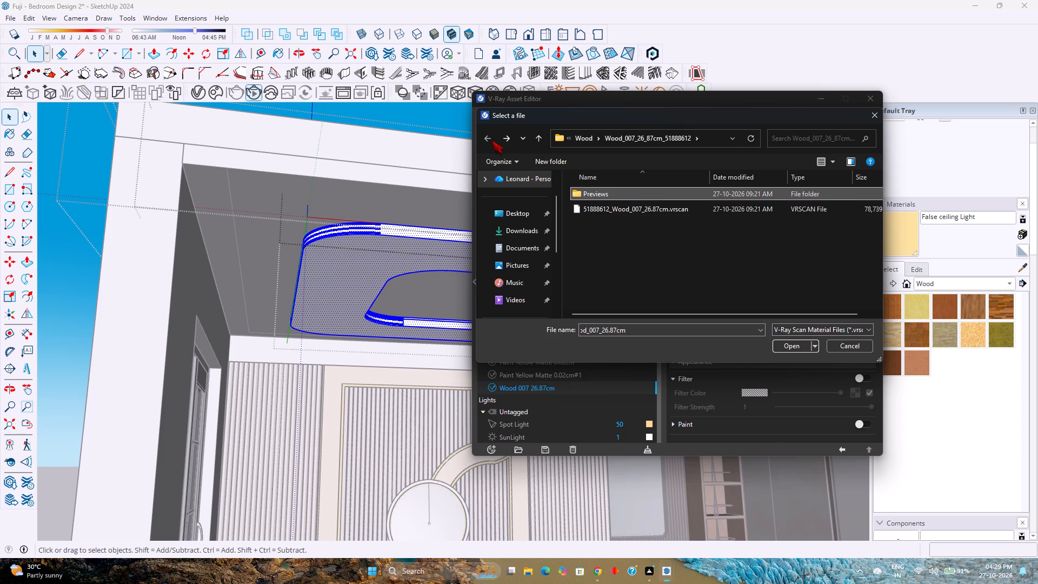
left_click(492, 141)
left_click(533, 140)
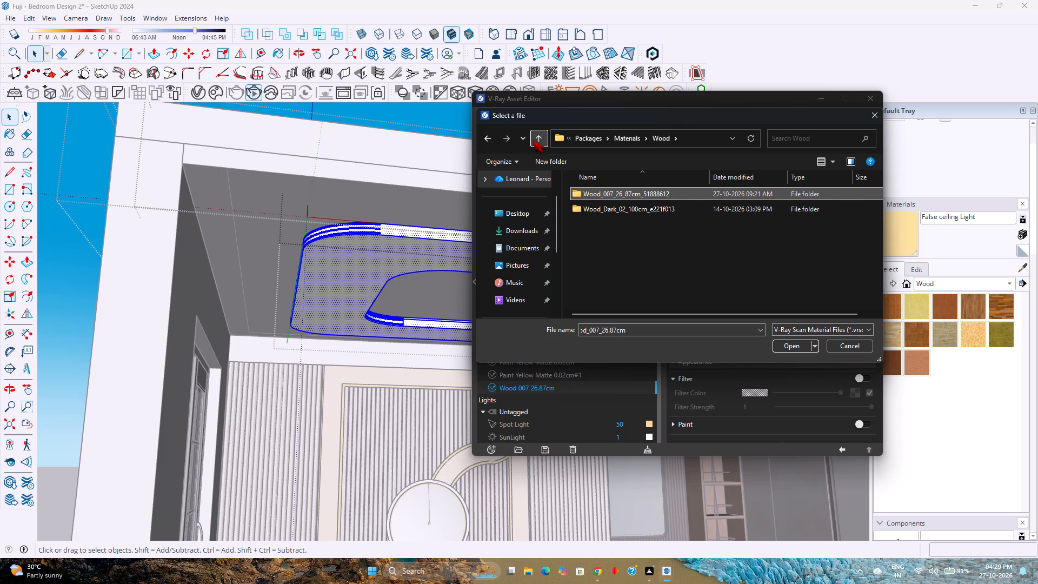
double_click(611, 214)
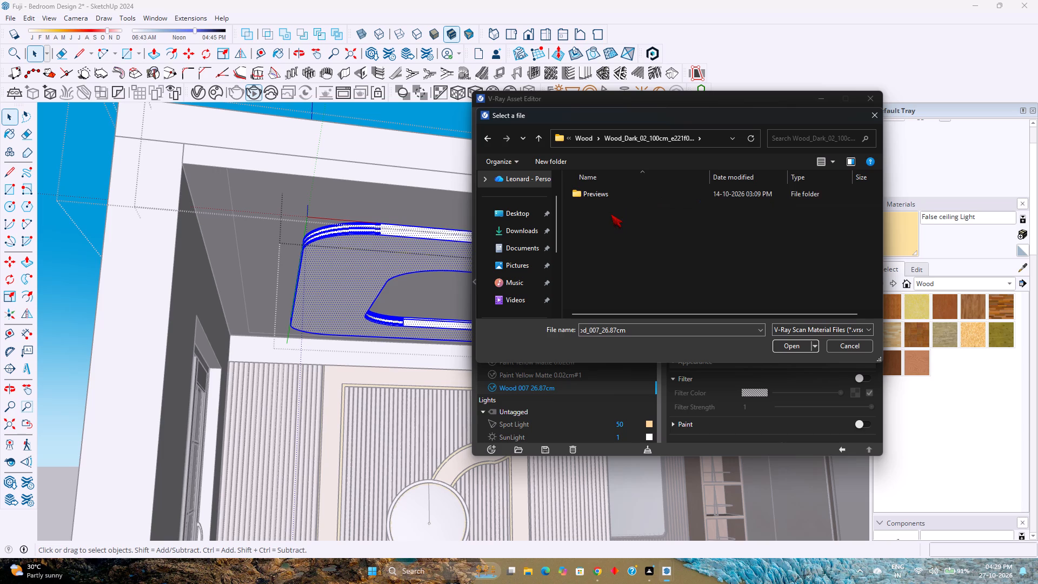
double_click(593, 191)
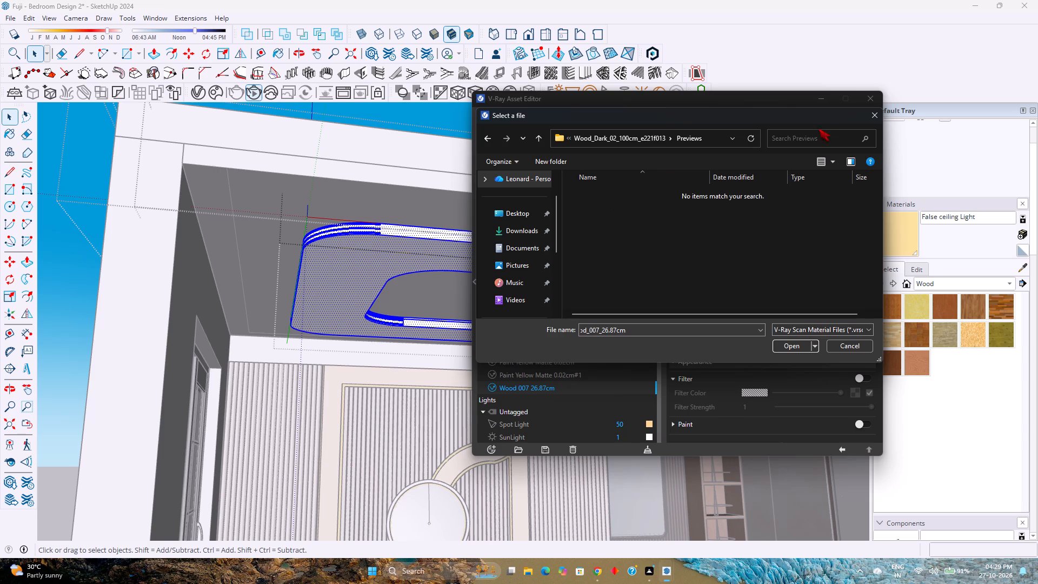
left_click(875, 120)
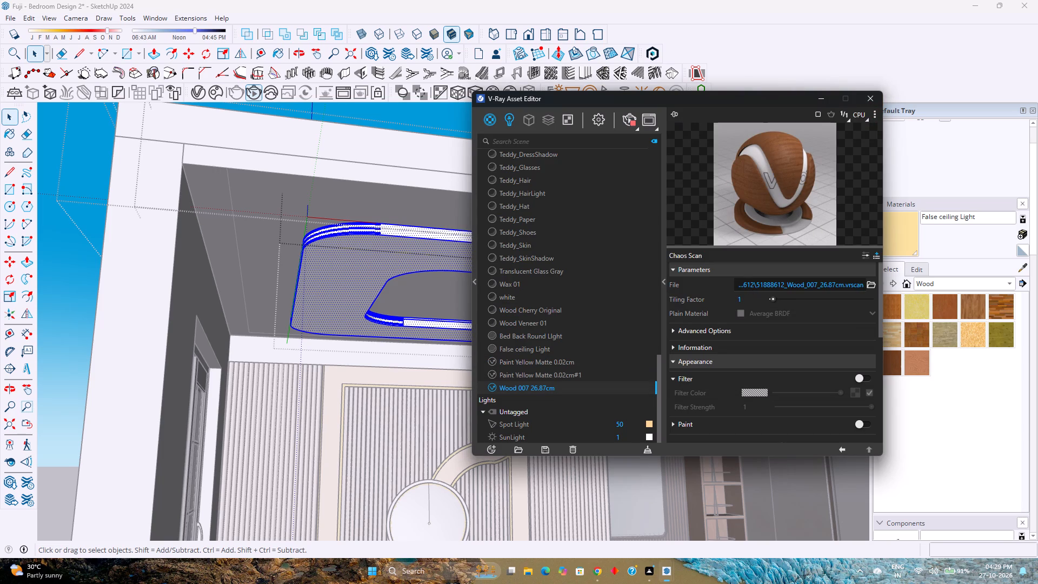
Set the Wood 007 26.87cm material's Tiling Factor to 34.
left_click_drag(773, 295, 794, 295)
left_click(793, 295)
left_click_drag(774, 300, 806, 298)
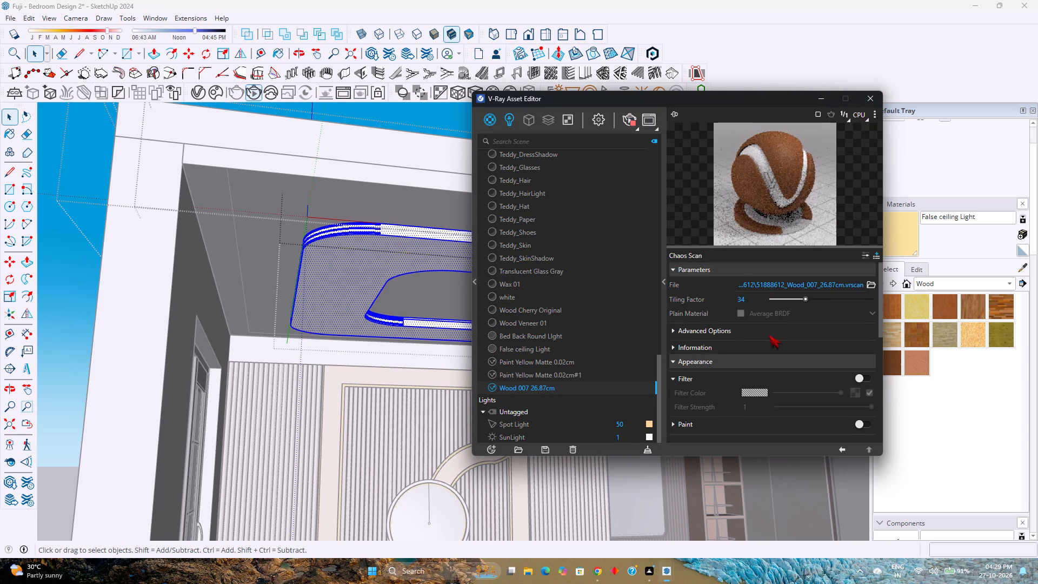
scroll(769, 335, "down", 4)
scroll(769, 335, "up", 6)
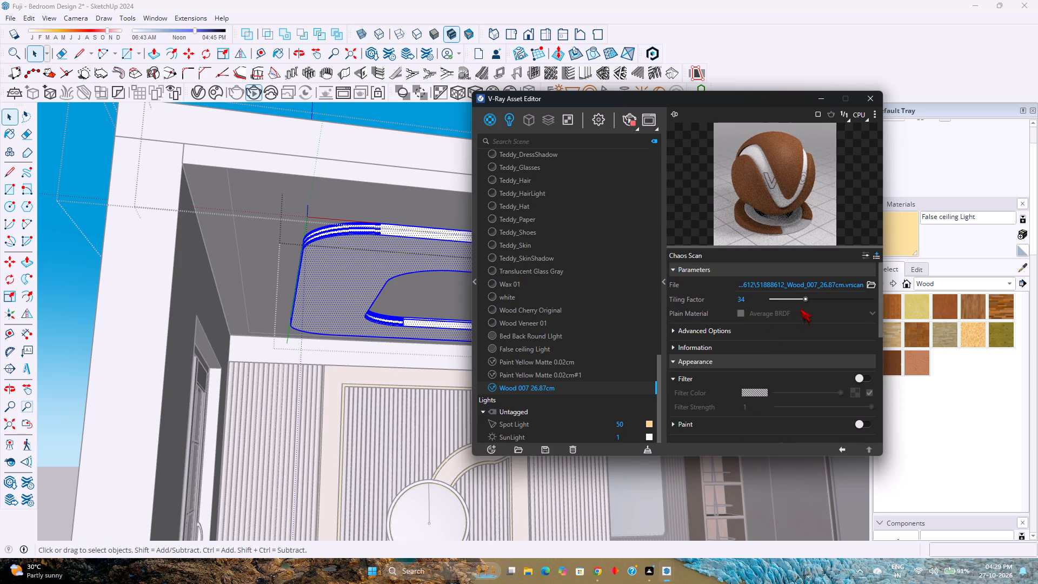
Set the Wood 007 26.87cm material's Tiling Factor to 0 and close the V-Ray Asset Editor.
left_click_drag(806, 300, 757, 303)
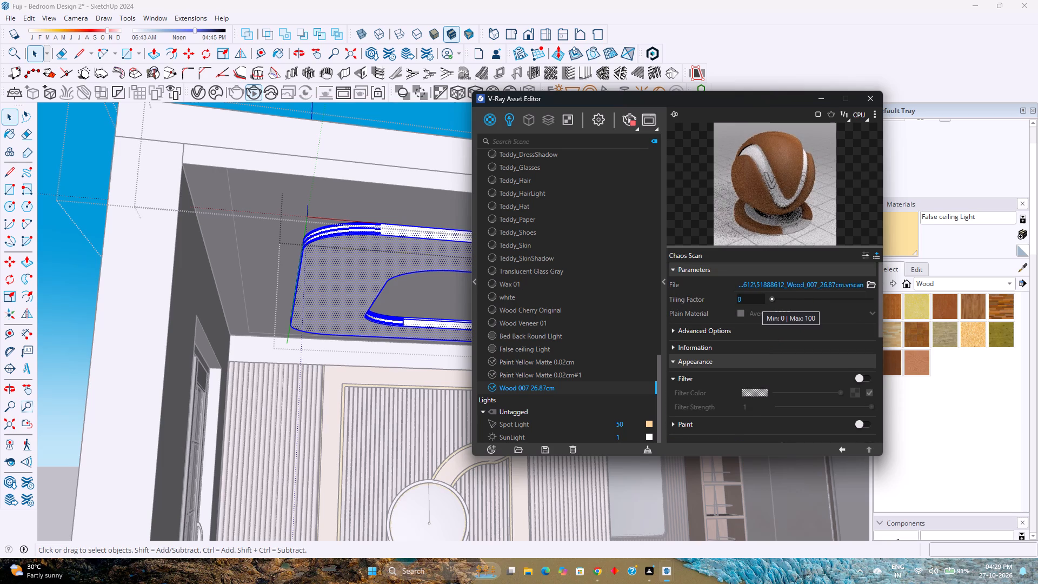
scroll(757, 303, "down", 6)
scroll(776, 317, "up", 3)
left_click(868, 97)
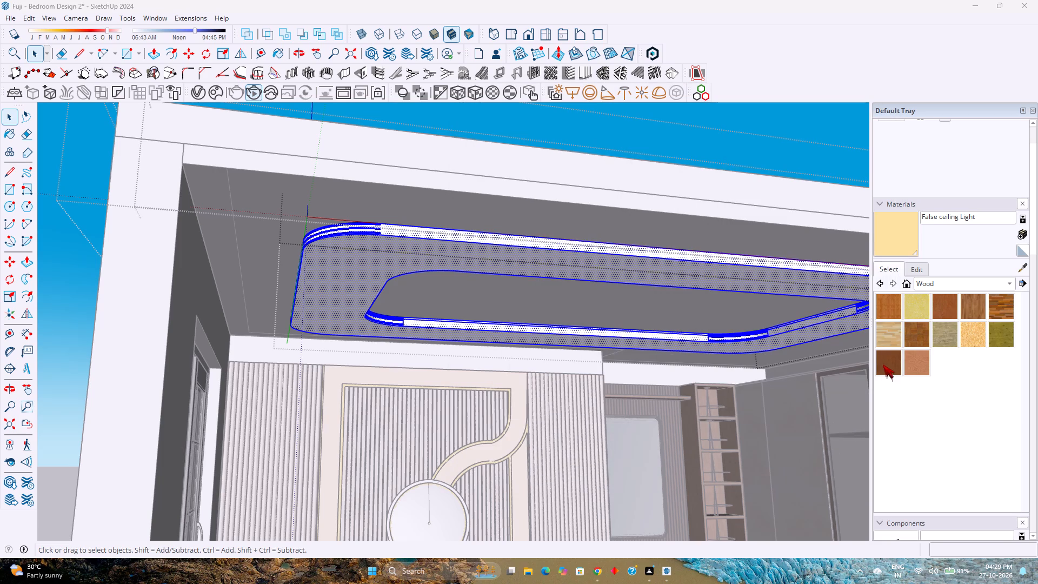
Paint the false ceiling panel with the Wood Veneer 01 material from the Wood collection.
left_click(883, 368)
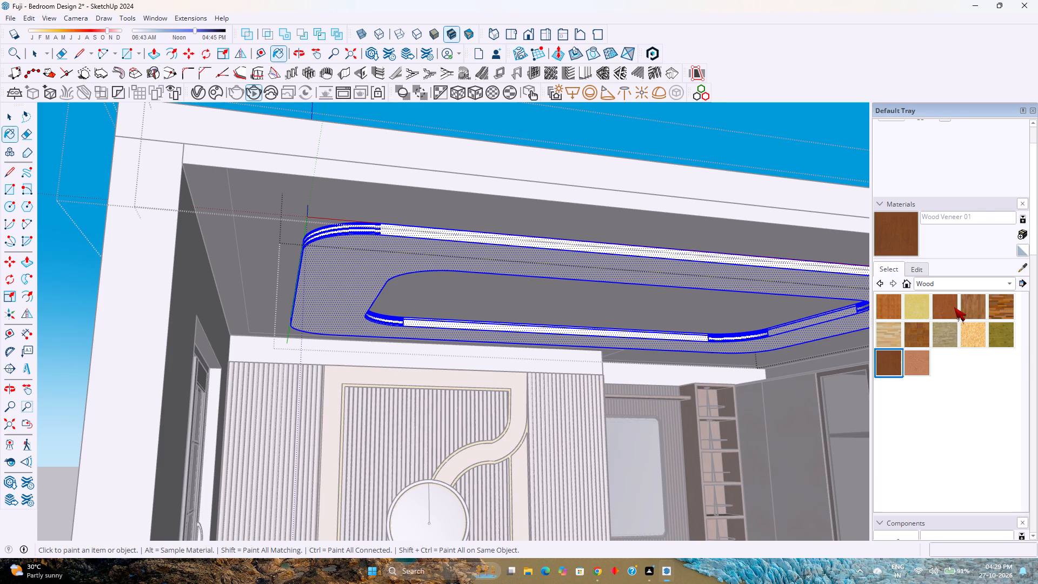
left_click(954, 307)
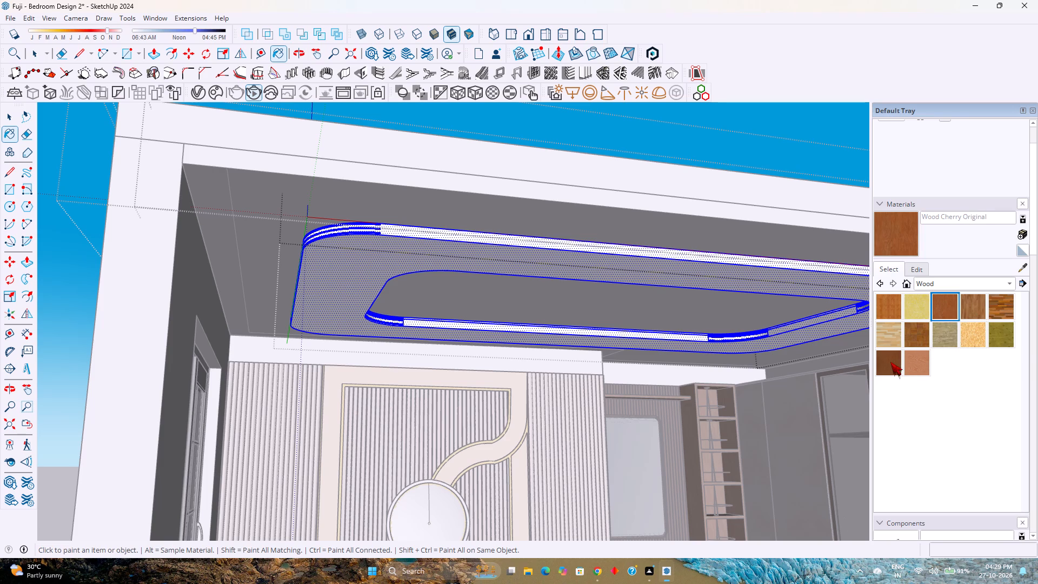
left_click(890, 362)
left_click(385, 259)
scroll(385, 259, "up", 4)
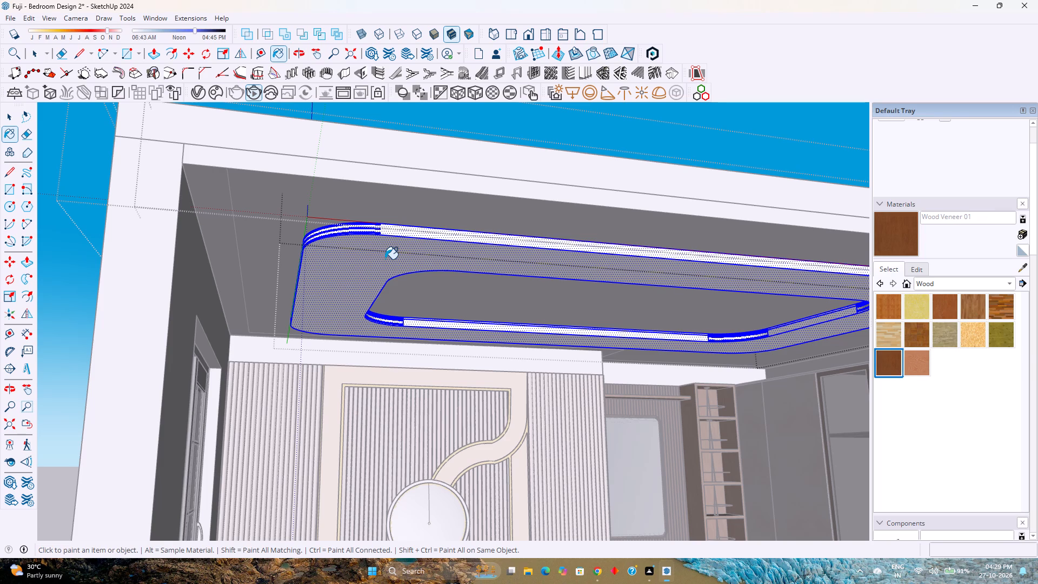
scroll(385, 259, "up", 7)
middle_click_drag(385, 259, 257, 340)
middle_click_drag(322, 277, 327, 274)
scroll(340, 267, "down", 2)
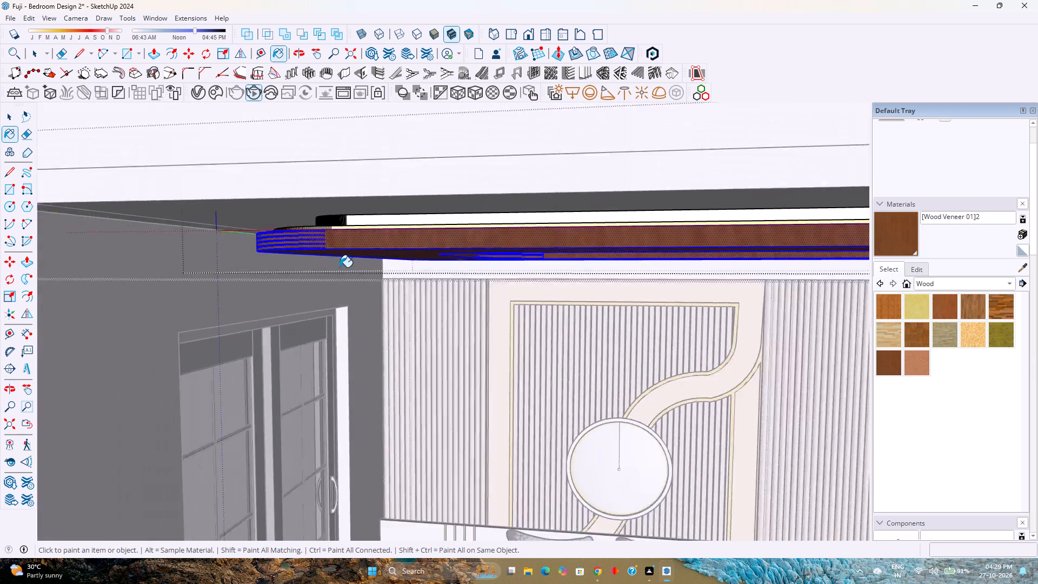
scroll(340, 267, "down", 6)
middle_click_drag(340, 267, 389, 173)
scroll(468, 200, "up", 2)
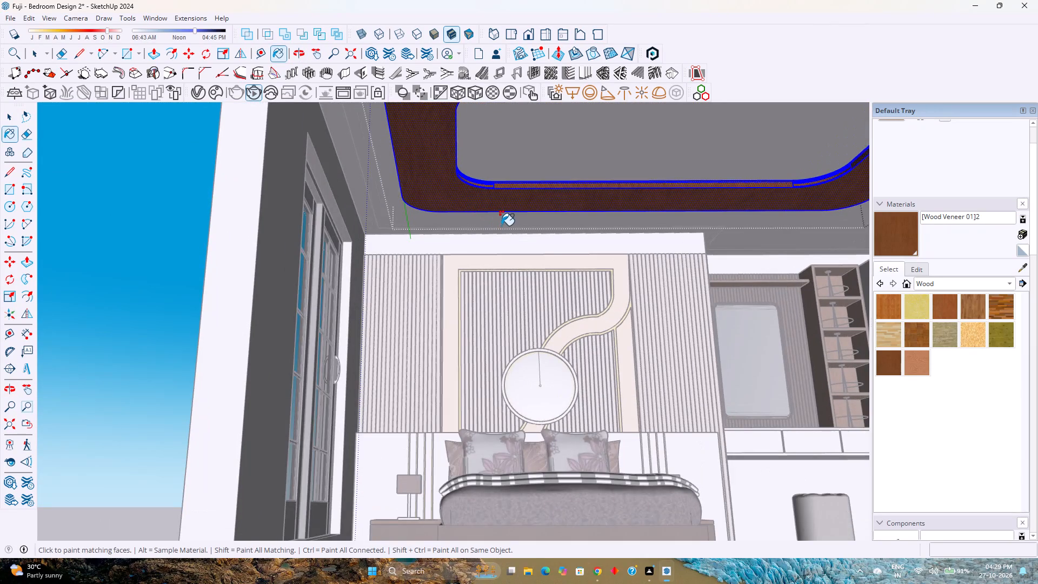
middle_click_drag(501, 225, 408, 270, "shift")
middle_click(407, 270)
key("space")
key("Escape")
scroll(395, 269, "down", 3)
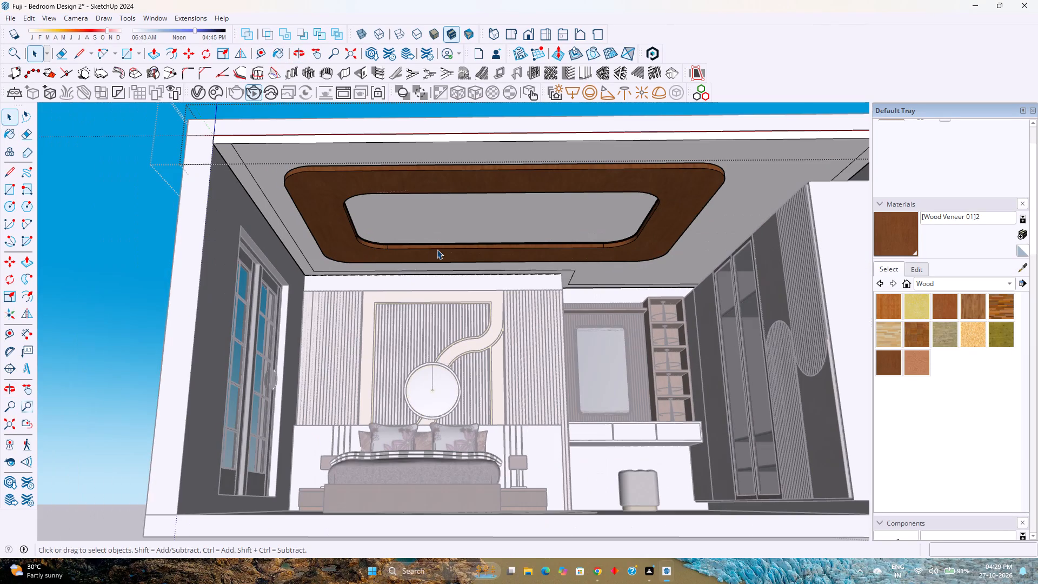
Examine the wood veneer on the false ceiling panel up close and from several angles.
middle_click_drag(437, 249, 355, 276, "shift")
middle_click(355, 276, "shift")
scroll(625, 254, "up", 1)
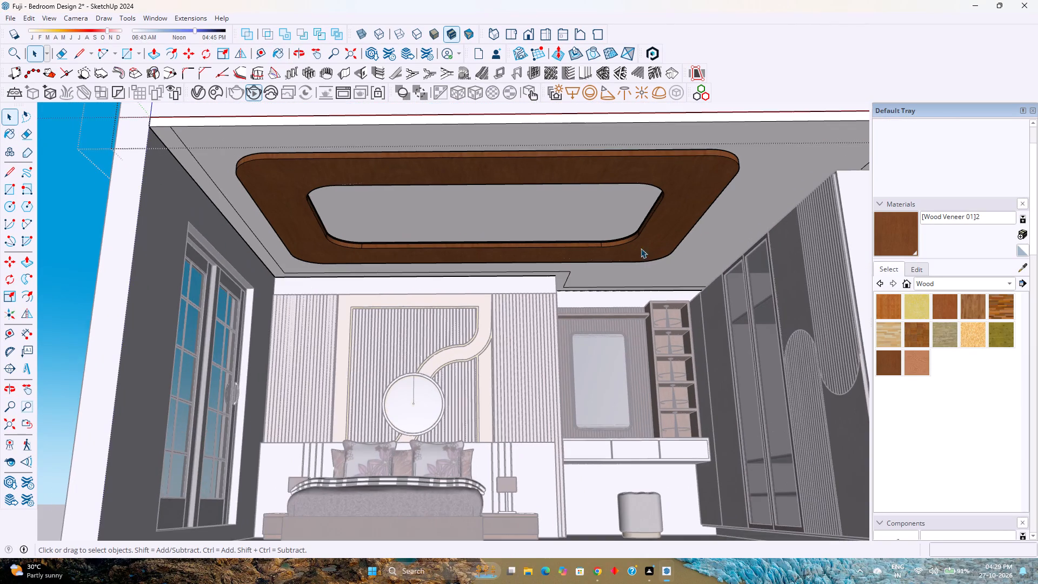
scroll(723, 209, "up", 3)
scroll(673, 217, "up", 2)
middle_click_drag(673, 217, 671, 212)
middle_click(671, 212)
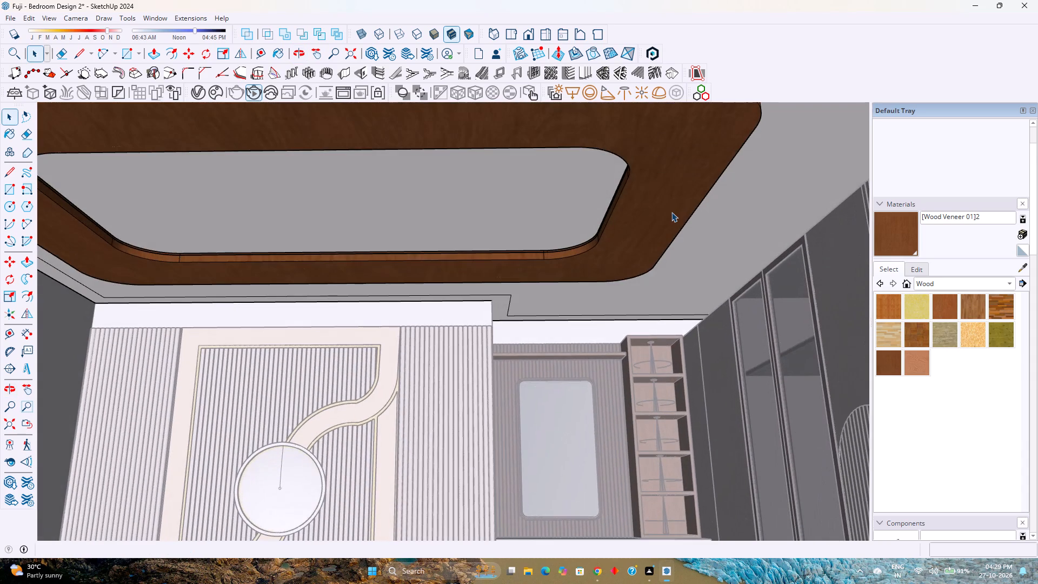
scroll(671, 212, "down", 1)
middle_click_drag(671, 212, 588, 290, "shift")
middle_click(588, 290, "shift")
scroll(588, 291, "down", 2)
Exit the nested groups being edited and save the model.
key("Escape")
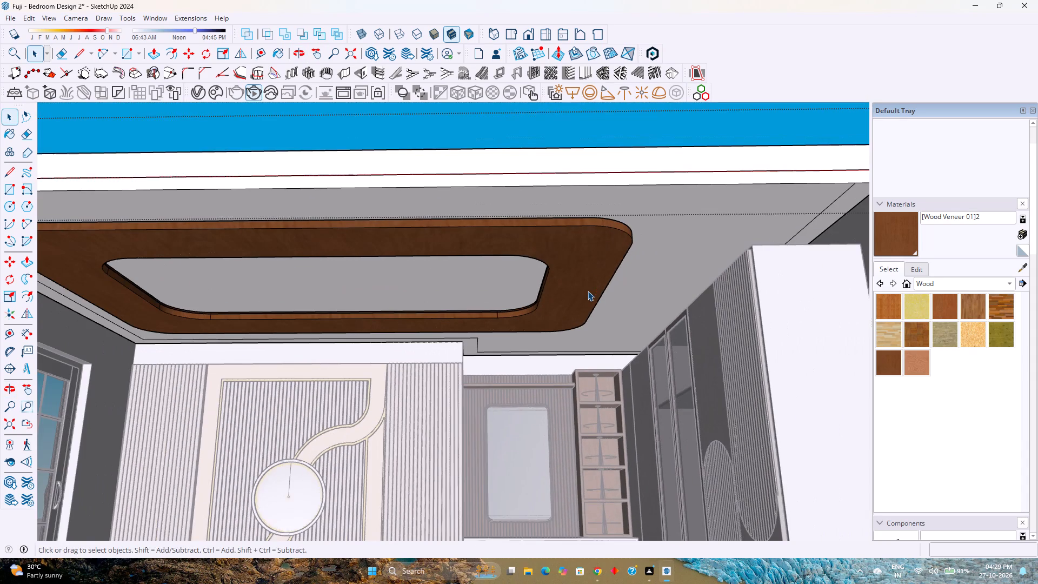
key("Escape")
scroll(588, 291, "down", 3)
key("Escape")
scroll(588, 291, "down", 2)
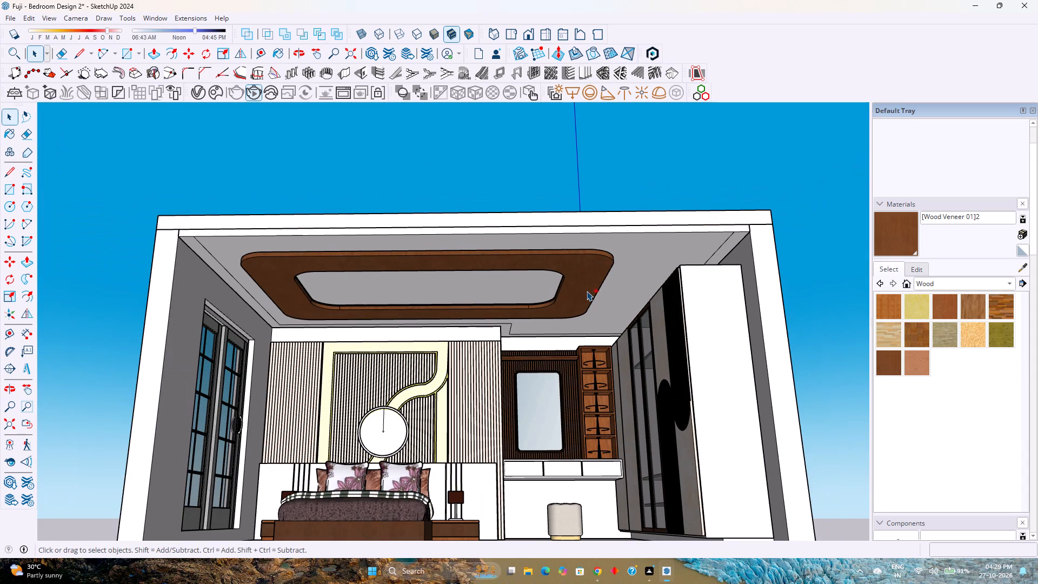
key("ctrl+s")
Inspect the bedroom and its false ceiling from several angles and in the standard front and right views.
scroll(578, 284, "up", 4)
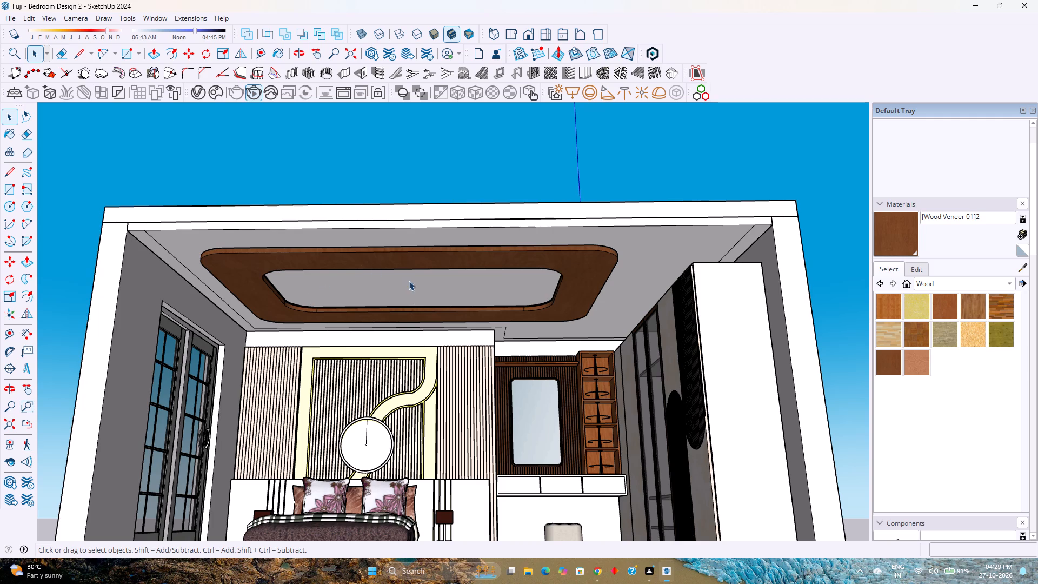
middle_click_drag(408, 300, 467, 276)
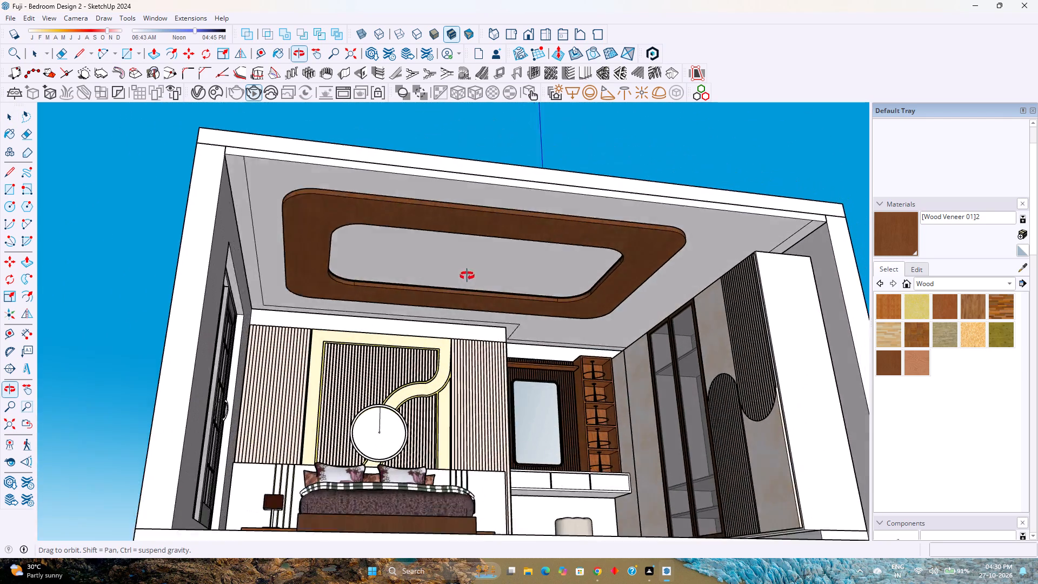
middle_click_drag(467, 276, 434, 295)
middle_click(434, 295)
scroll(433, 295, "down", 3)
middle_click_drag(441, 313, 308, 281)
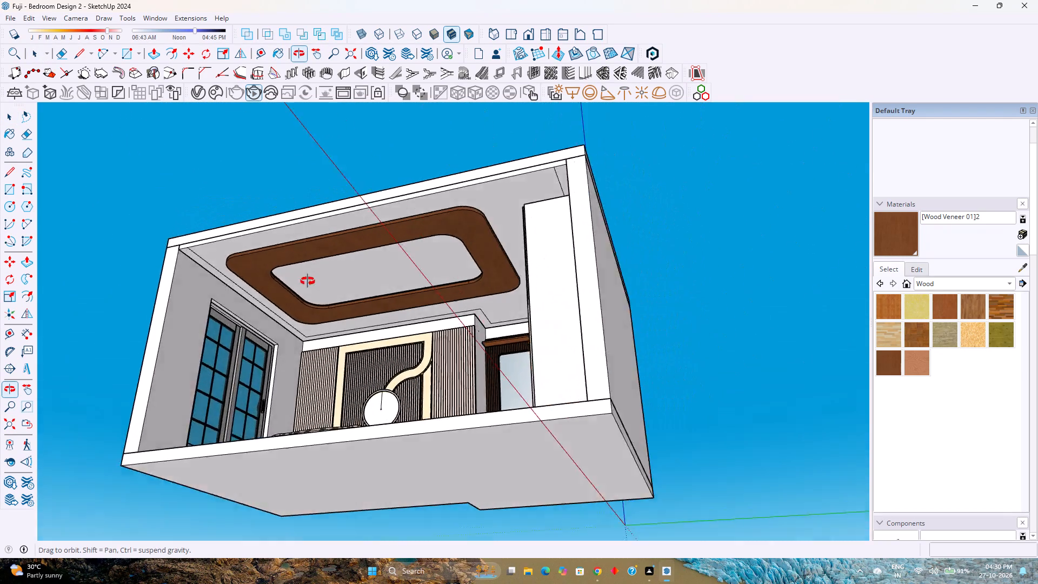
middle_click_drag(308, 281, 415, 385)
scroll(523, 288, "up", 2)
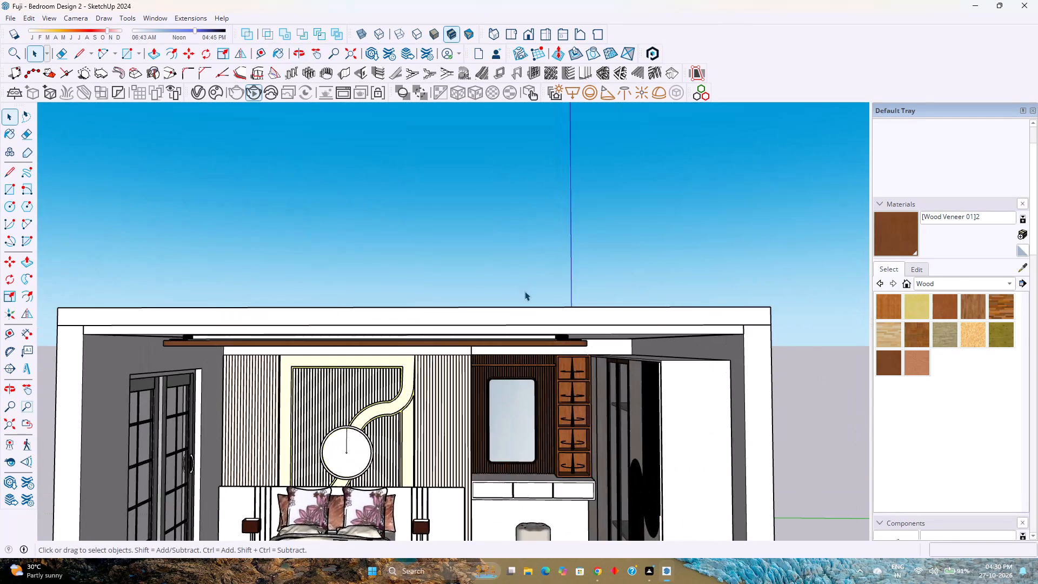
scroll(524, 291, "up", 3)
scroll(565, 352, "down", 4)
middle_click_drag(534, 395, 522, 318)
middle_click(522, 318)
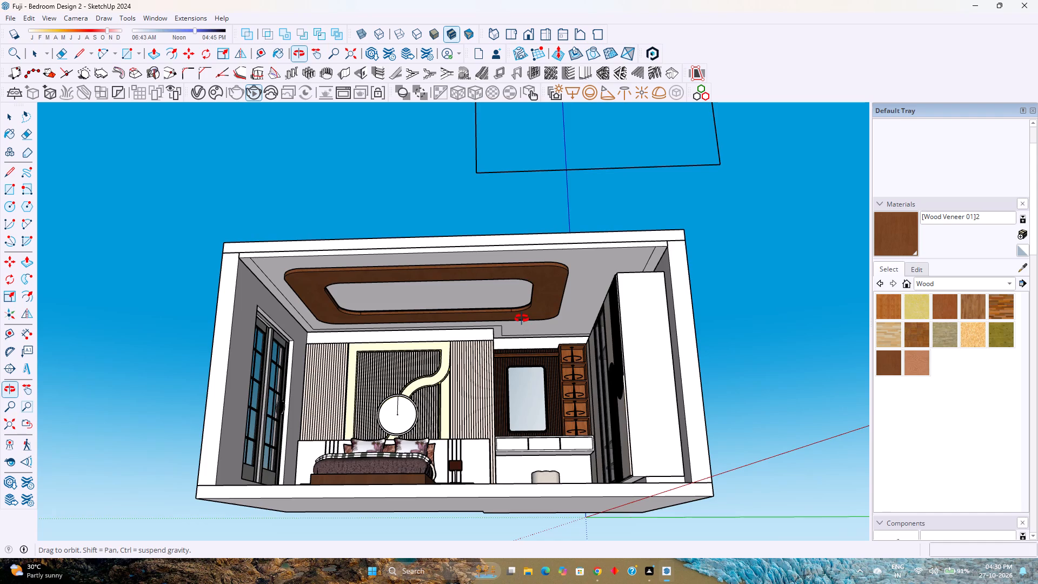
scroll(522, 318, "up", 3)
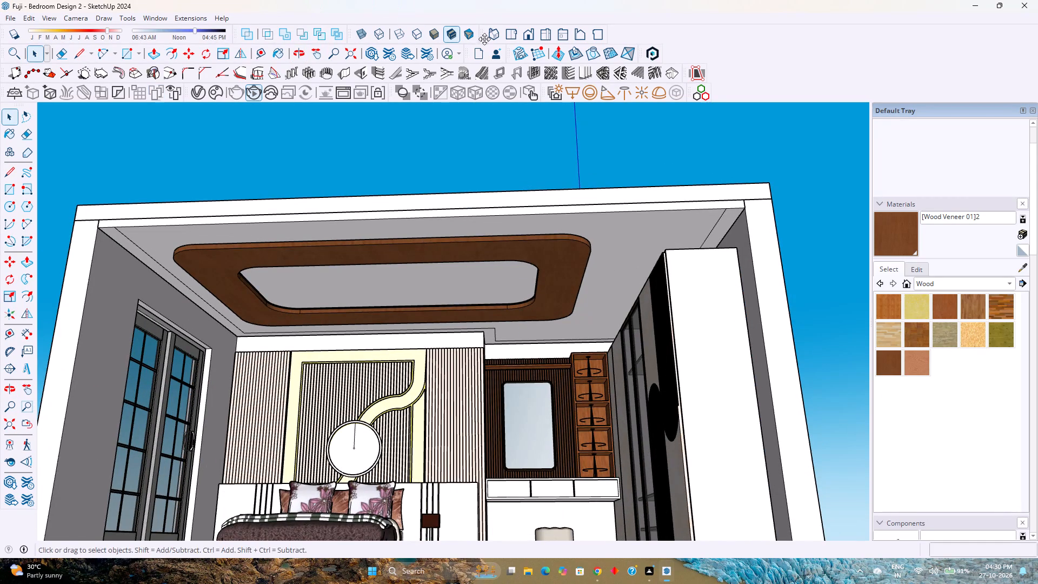
left_click(533, 36)
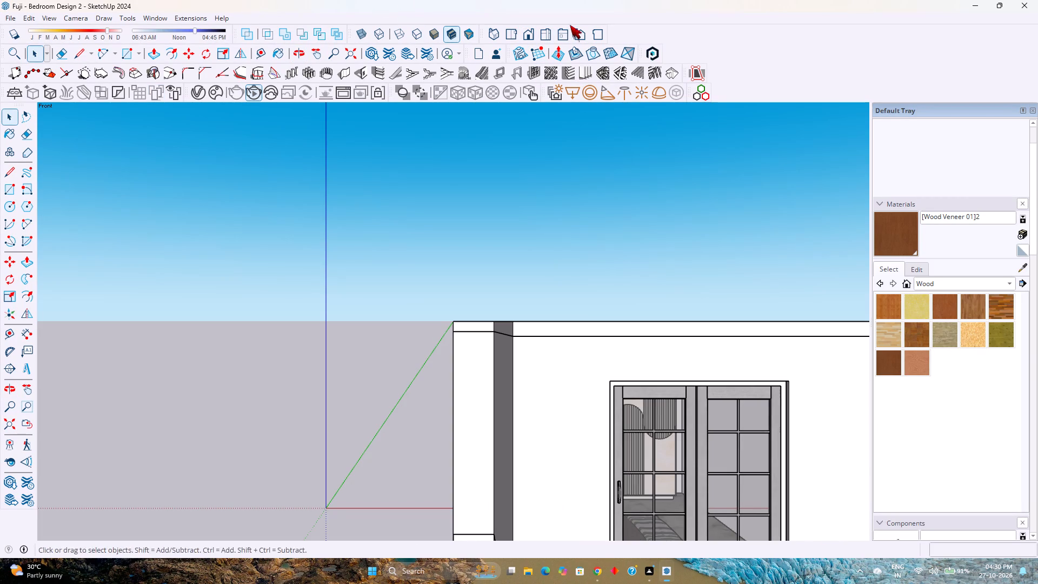
left_click(562, 30)
left_click(547, 33)
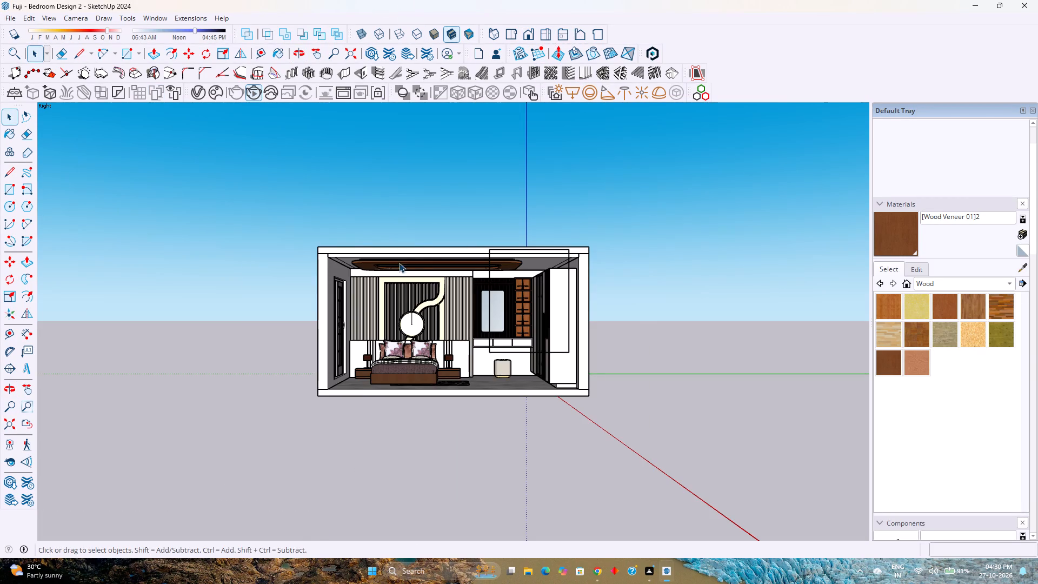
scroll(412, 294, "up", 3)
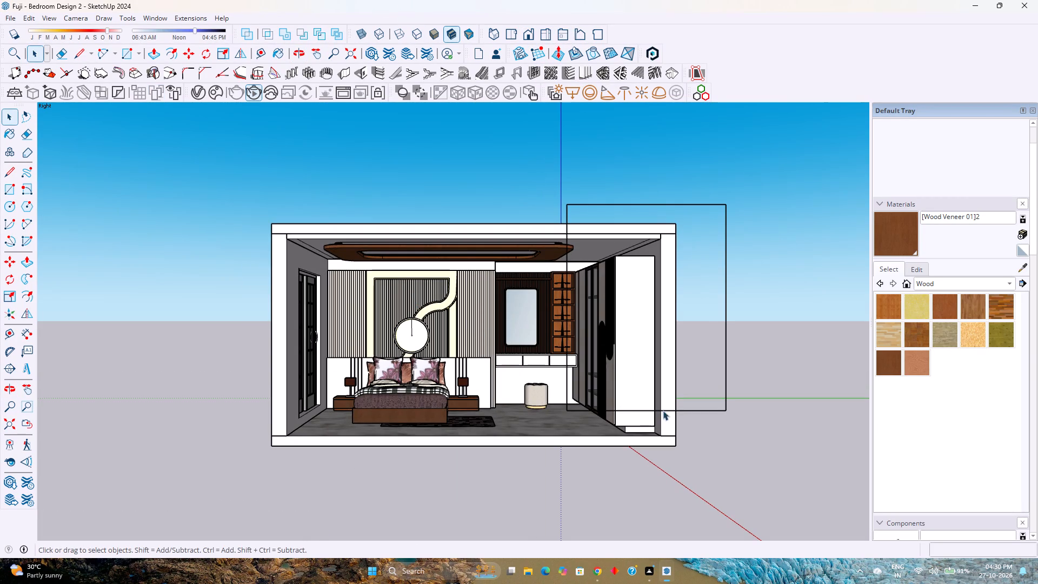
Delete the stray rectangular outline standing outside the room from within its nested groups, and close the groups.
left_click(669, 413)
double_click(683, 413)
left_click(690, 413)
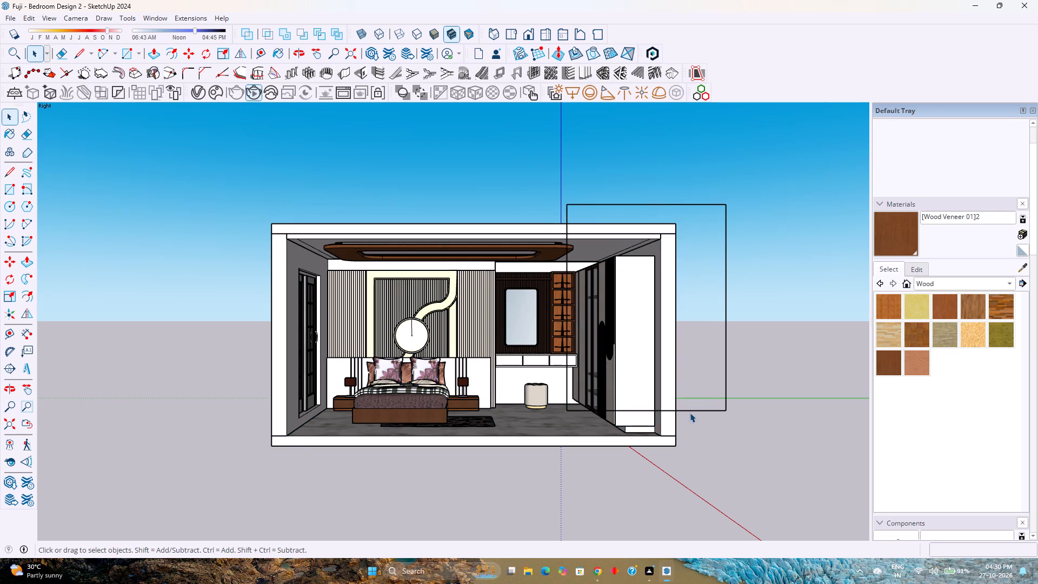
scroll(680, 401, "down", 2)
middle_click_drag(602, 399, 815, 423)
left_click_drag(729, 233, 833, 464)
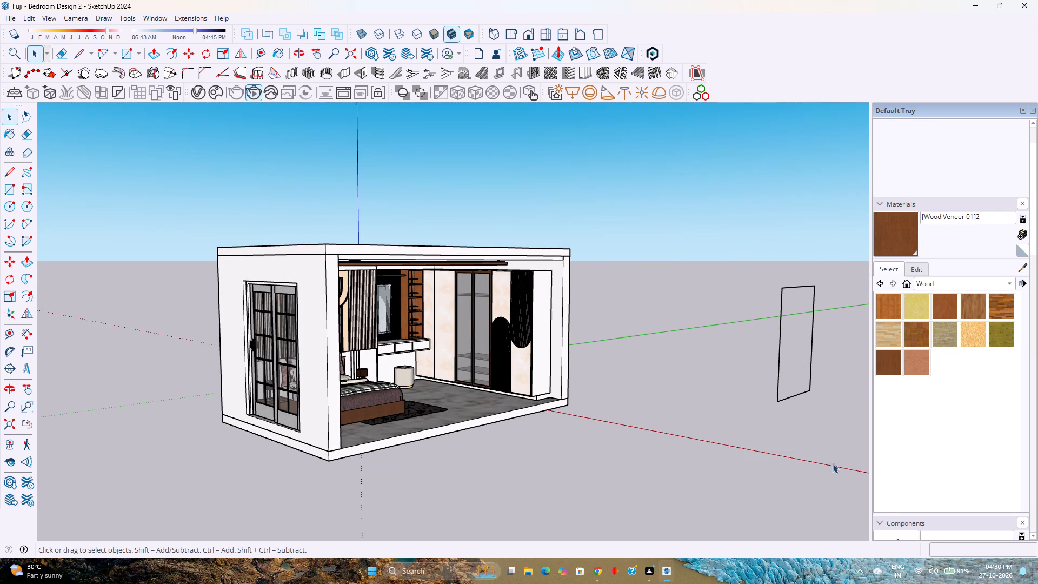
left_click(796, 383)
double_click(795, 399)
left_click(791, 393)
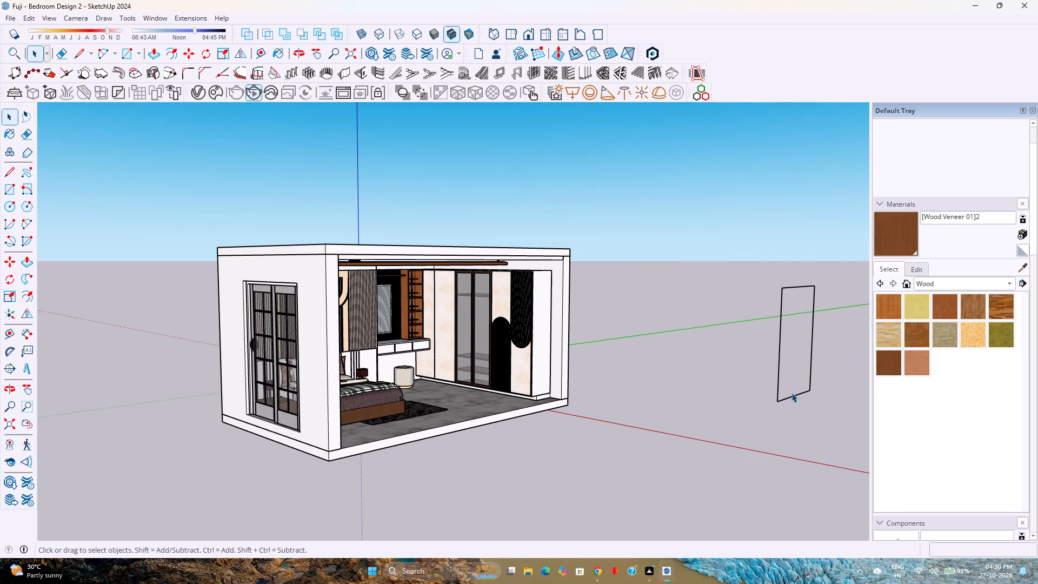
double_click(788, 396)
left_click_drag(738, 253, 855, 451)
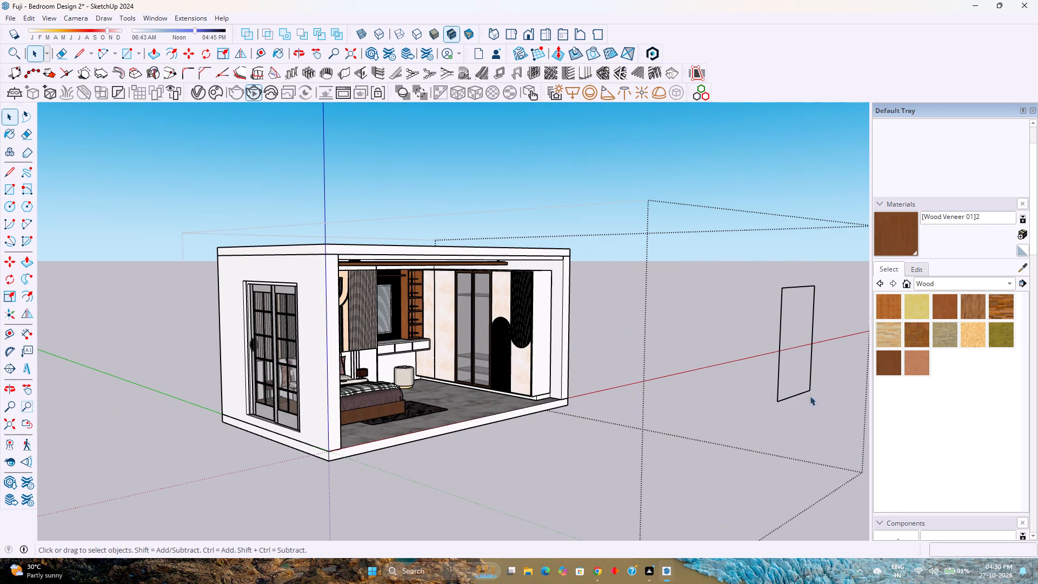
double_click(788, 399)
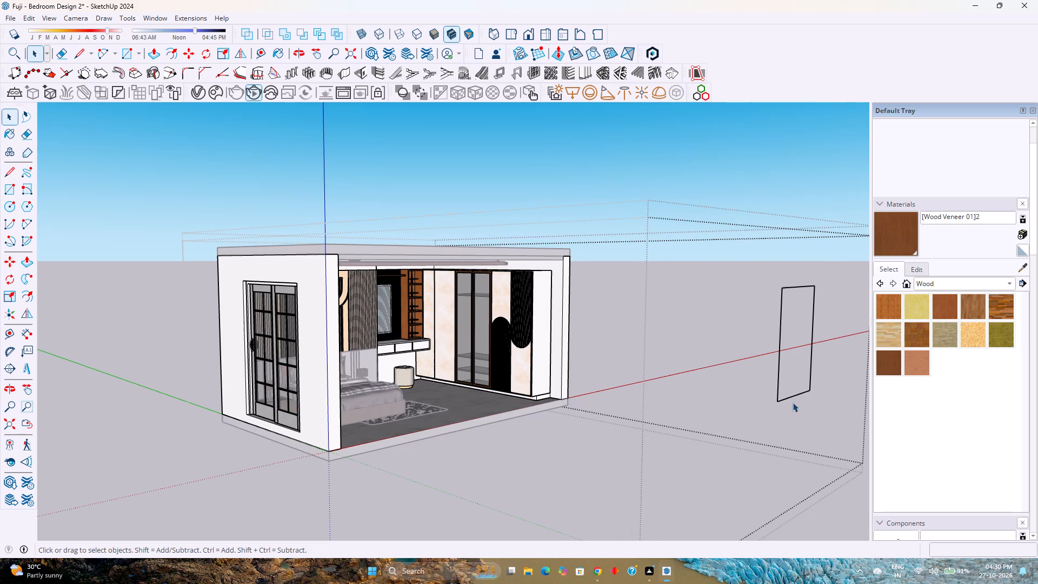
double_click(792, 398)
left_click_drag(748, 261, 831, 435)
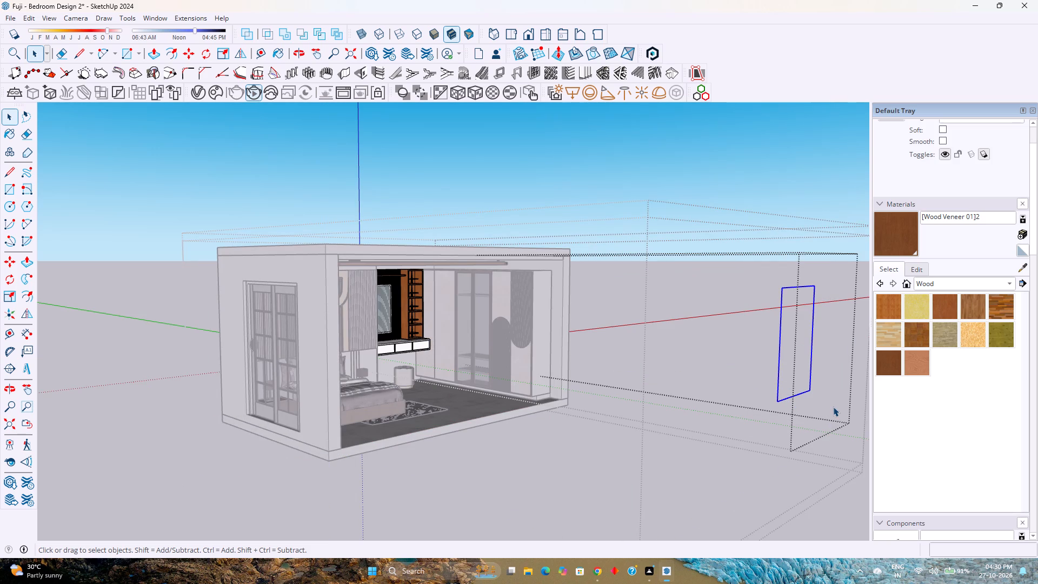
key("Delete")
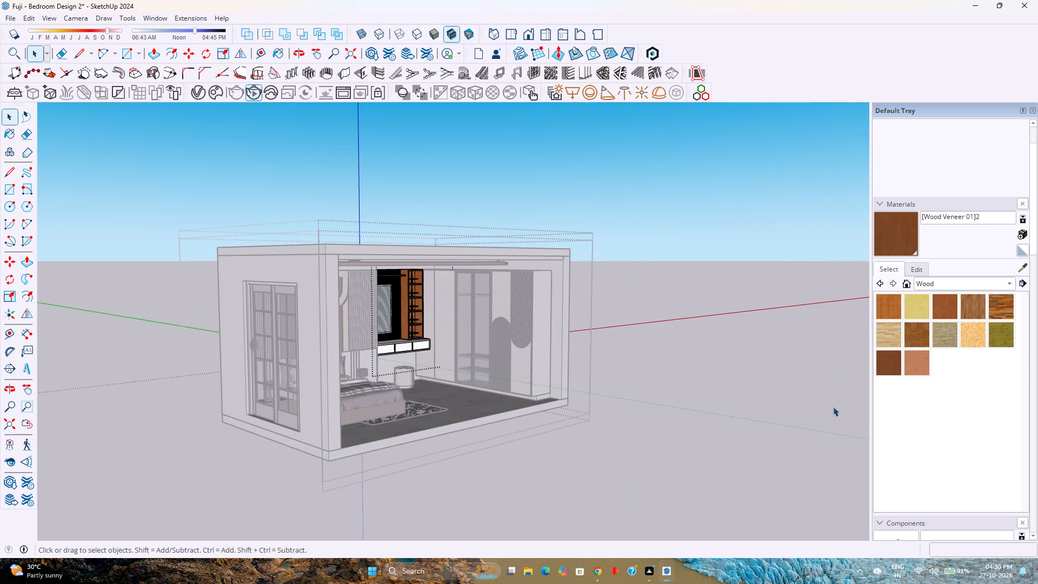
key("space")
left_click(840, 413)
left_click(744, 400)
double_click(744, 400)
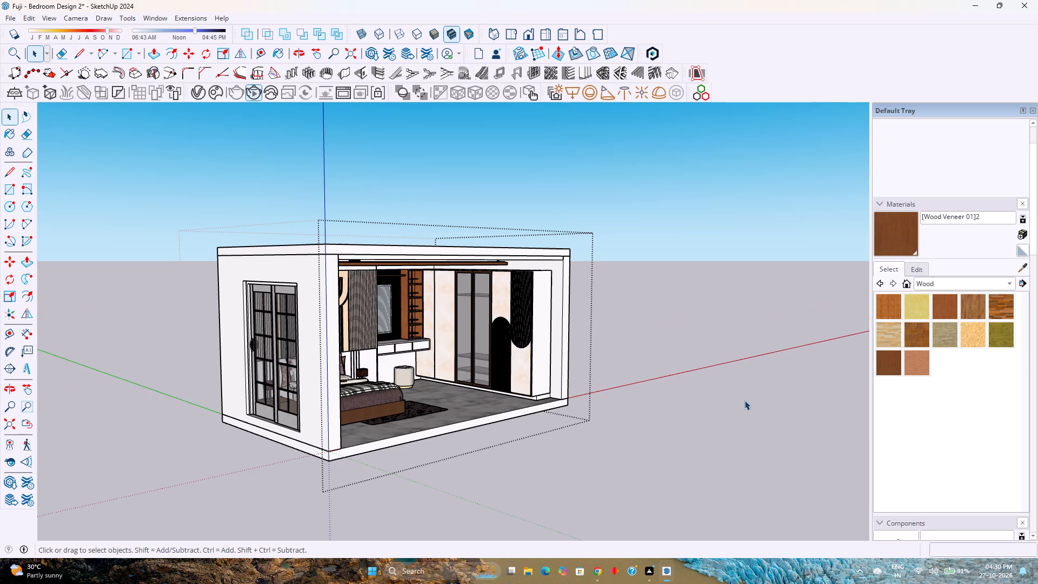
Frame the bedroom interior in the standard front view and restart the V-Ray interactive render.
left_click(529, 30)
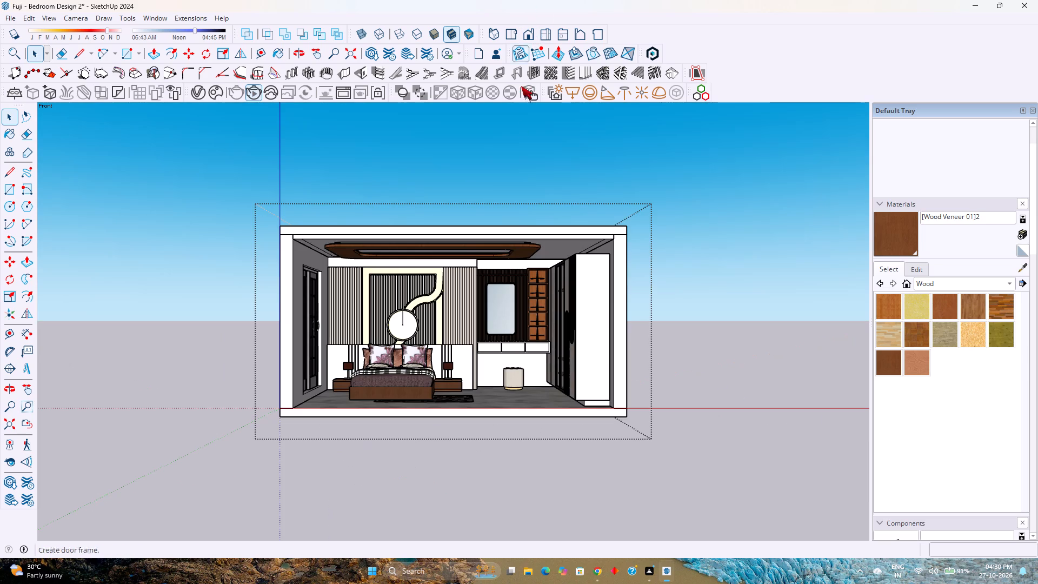
scroll(477, 330, "up", 4)
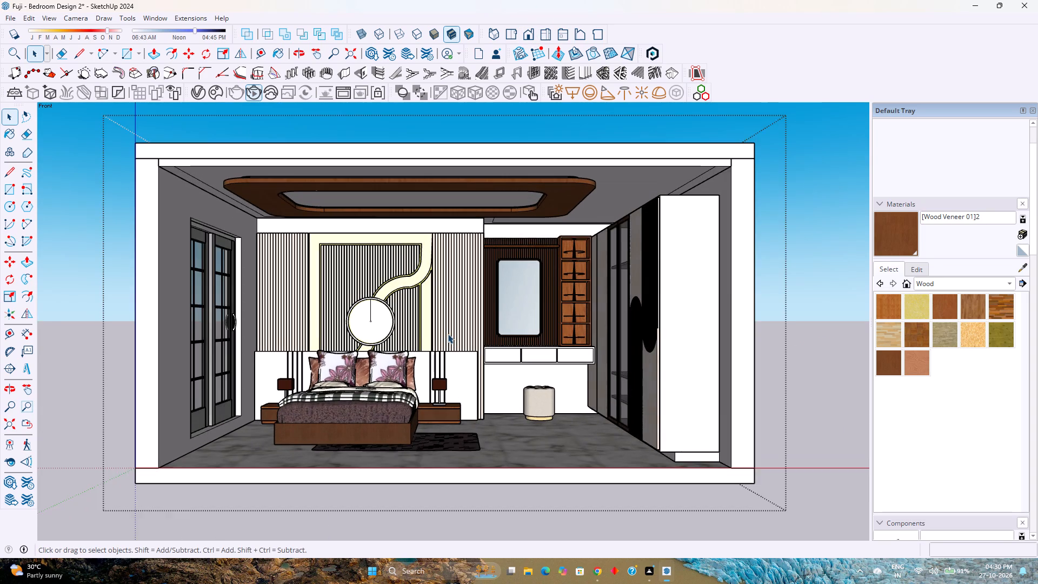
scroll(415, 334, "up", 2)
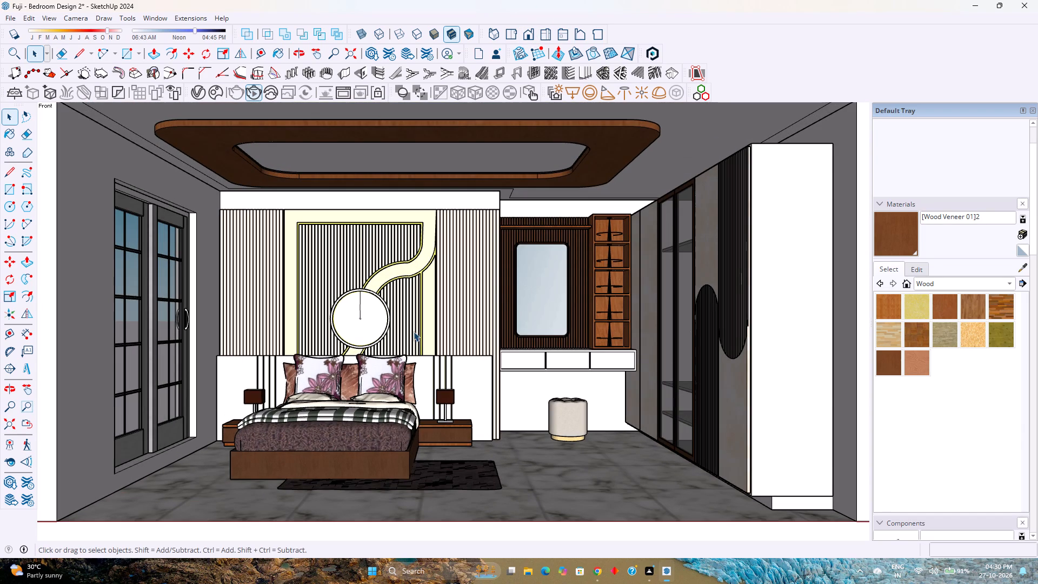
left_click(255, 96)
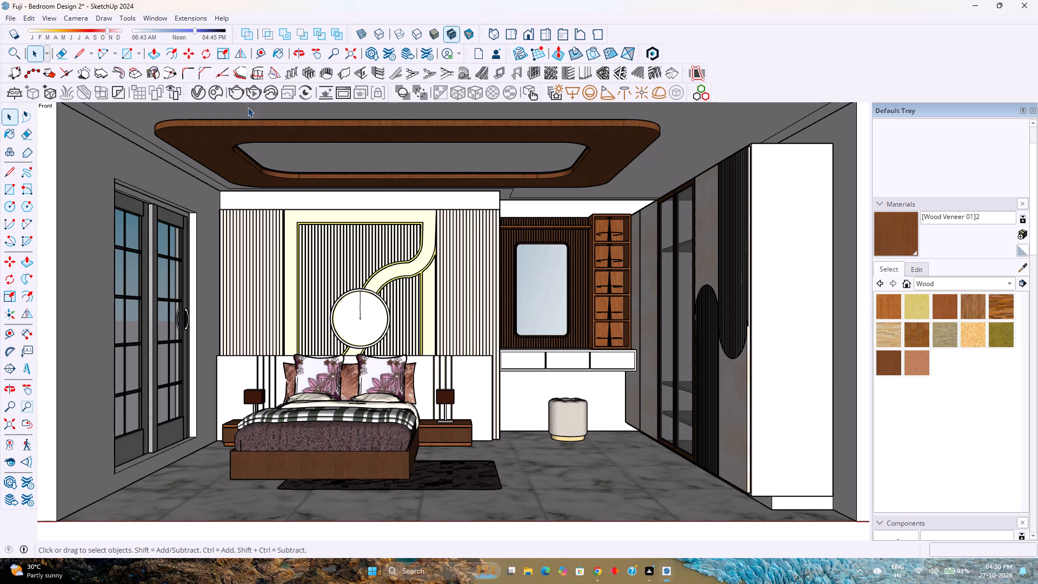
left_click(255, 98)
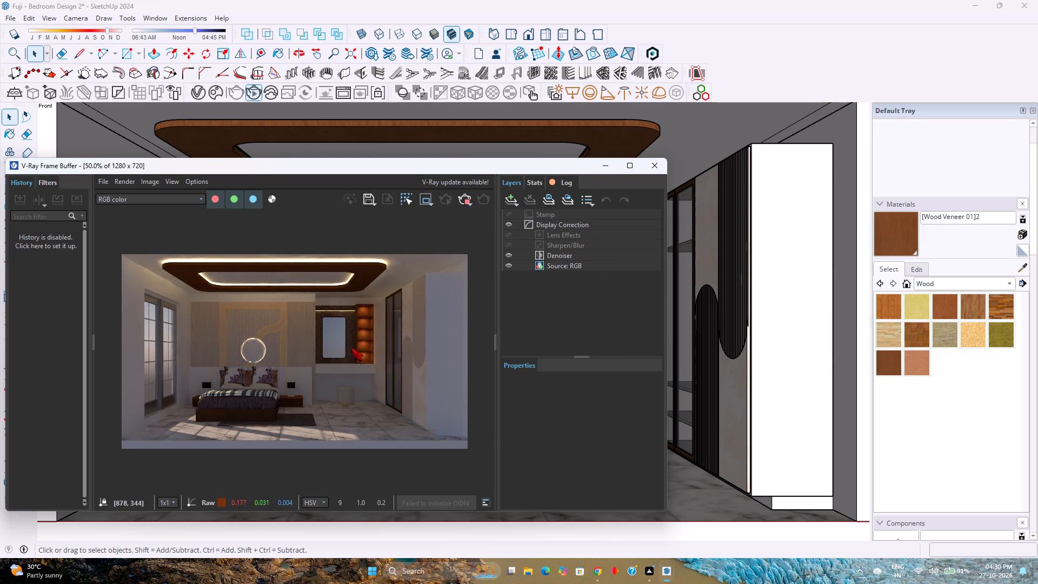
Examine the rendered mirror and shelving area in the V-Ray Frame Buffer, and minimise the window.
scroll(321, 349, "up", 3)
scroll(343, 339, "down", 1)
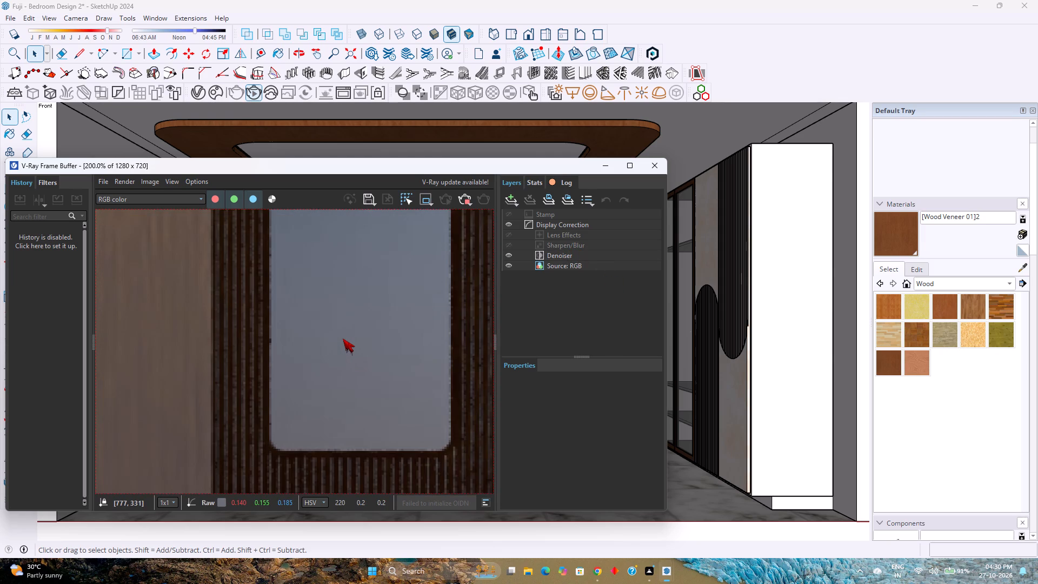
scroll(343, 339, "down", 1)
left_click(608, 168)
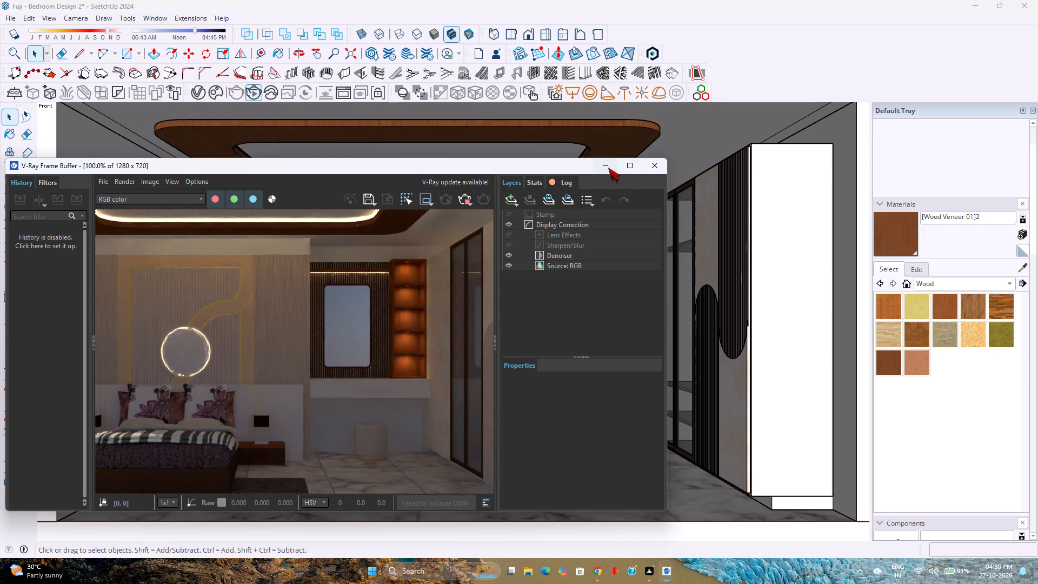
Open the dressing mirror's nested groups and move the mirror frame outward from the slatted wall panel, with hidden back edges shown for alignment.
scroll(528, 271, "up", 8)
left_click(573, 234)
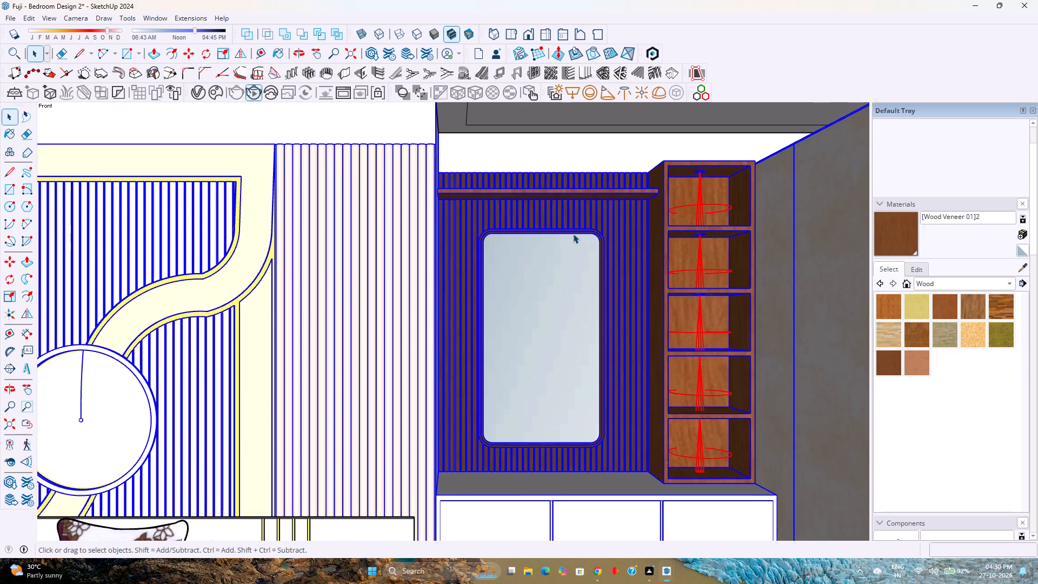
triple_click(573, 234)
scroll(573, 234, "up", 2)
left_click(573, 234)
scroll(574, 235, "up", 2)
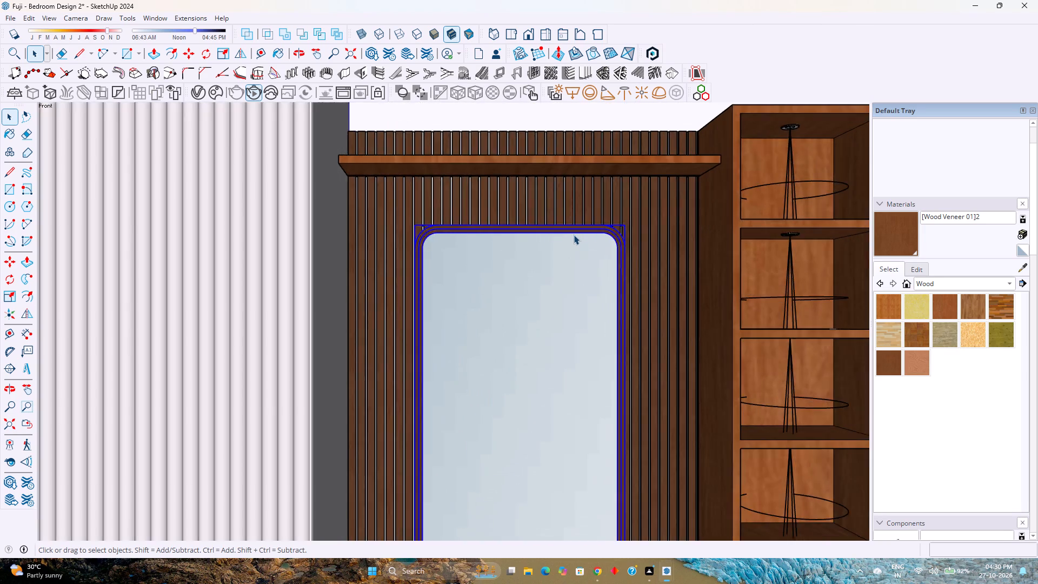
scroll(574, 235, "up", 7)
middle_click_drag(598, 237, 665, 335)
scroll(627, 208, "up", 3)
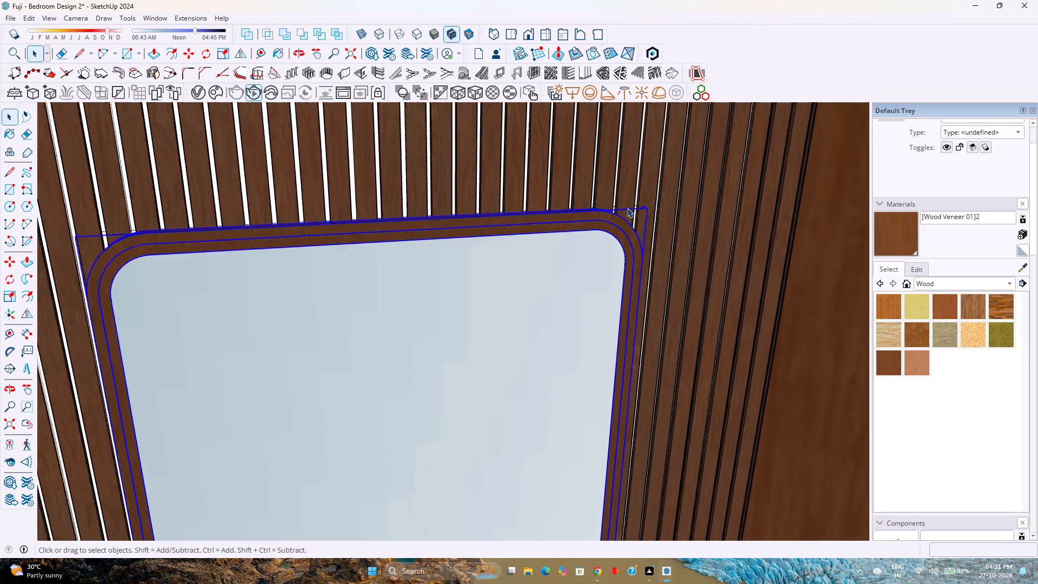
scroll(627, 208, "up", 4)
middle_click_drag(627, 208, 694, 296)
middle_click(694, 296)
middle_click(680, 289)
scroll(627, 197, "up", 2)
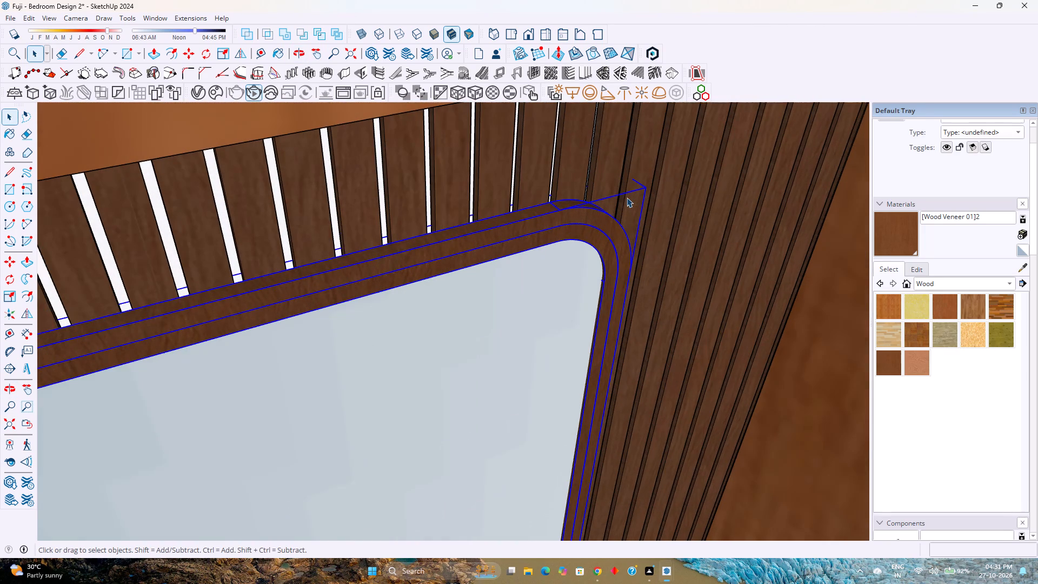
key("m")
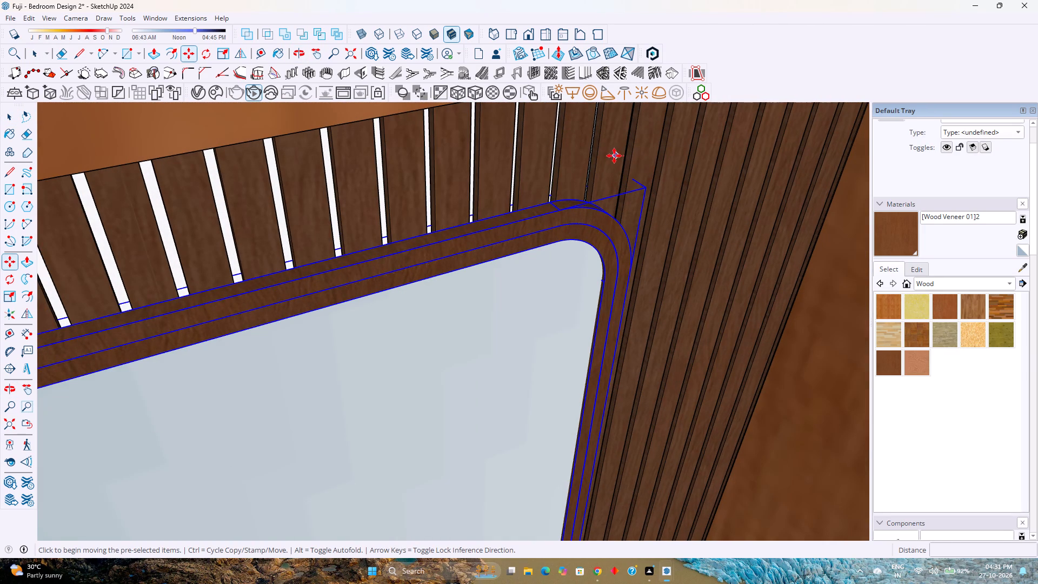
key("k")
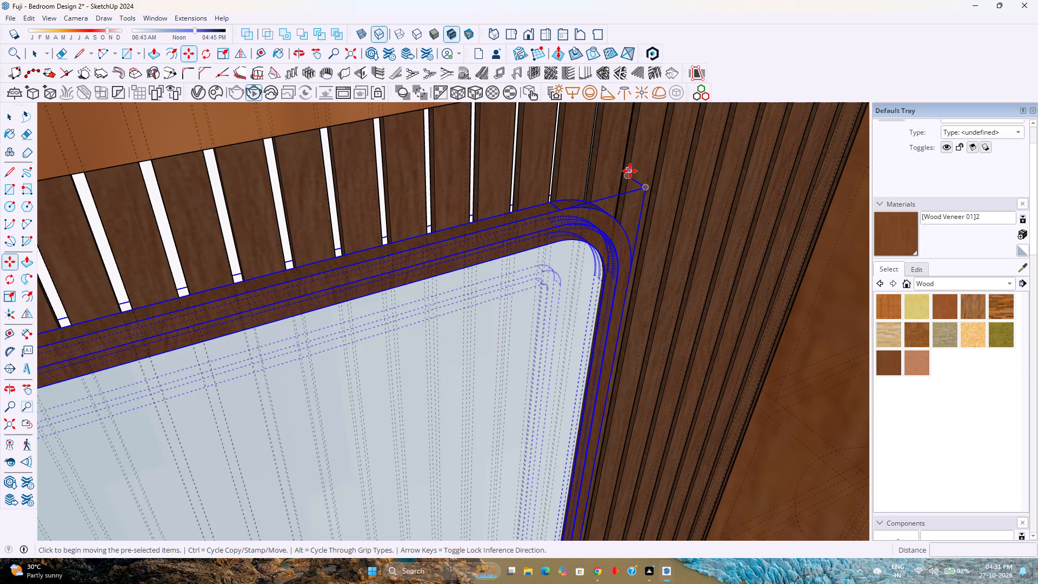
left_click(628, 172)
left_click(639, 183)
scroll(615, 160, "up", 3)
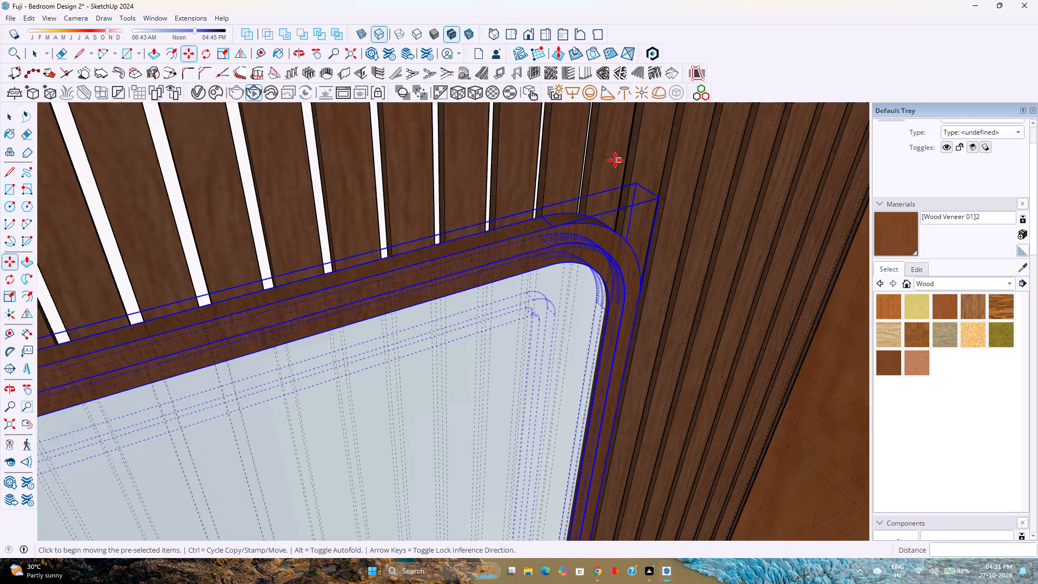
scroll(618, 169, "up", 7)
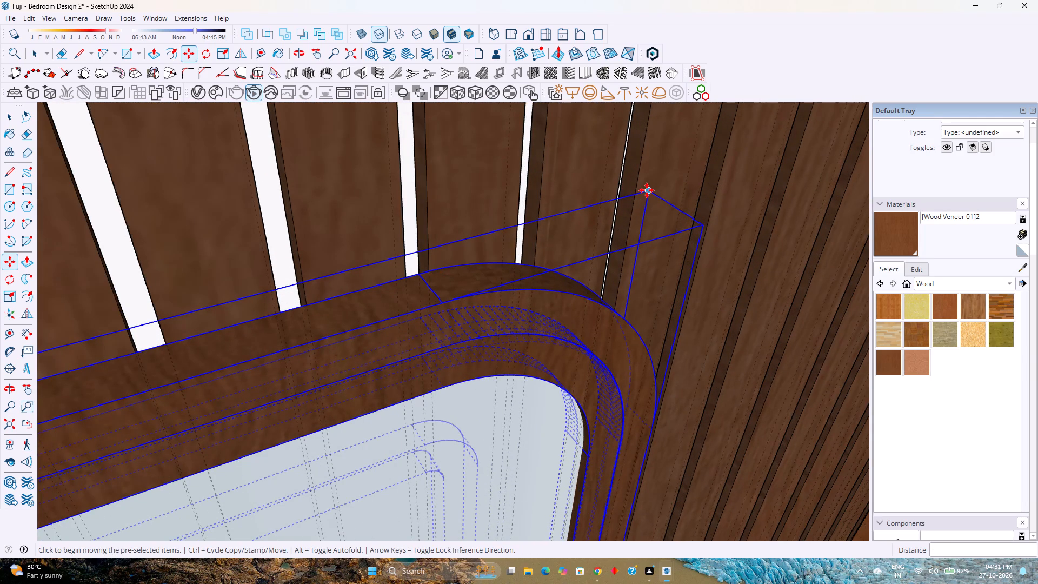
key("space")
key("Escape")
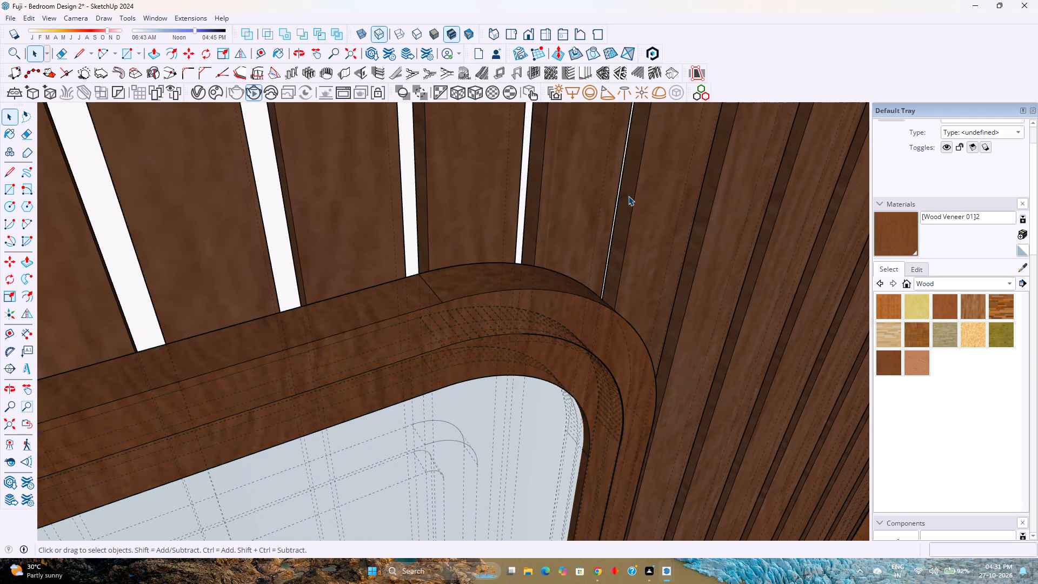
scroll(628, 196, "down", 11)
key("l")
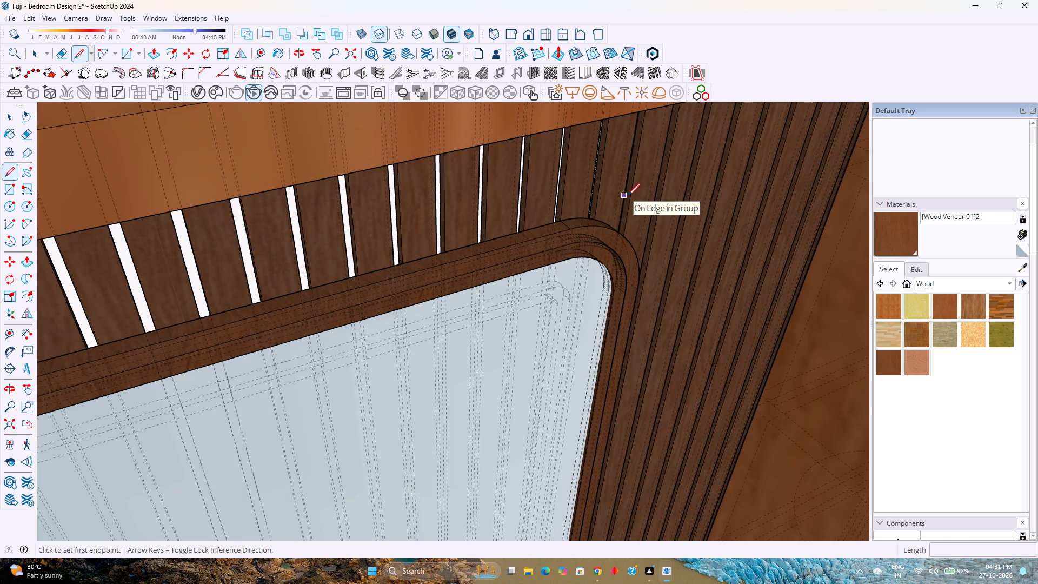
key("k")
key("Escape")
scroll(628, 196, "down", 8)
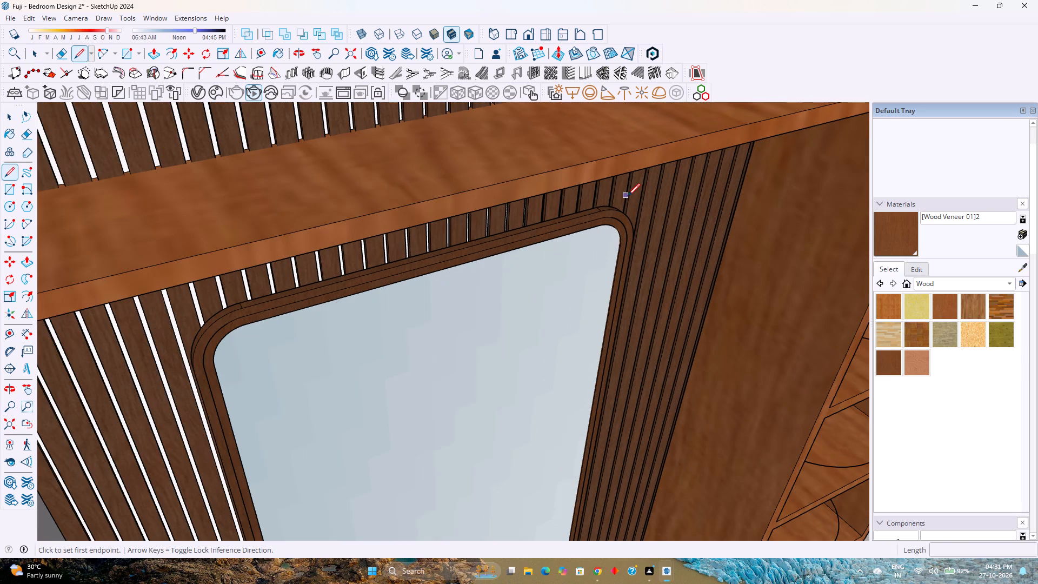
key("space")
Frame the bedroom interior in the standard front view, close the open groups, and restart the V-Ray interactive render.
left_click(525, 34)
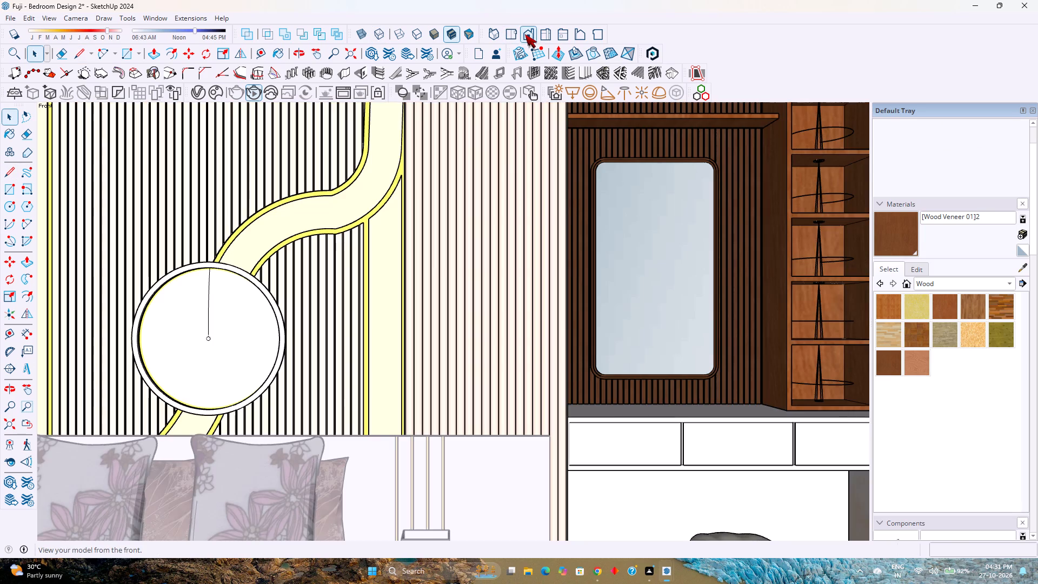
scroll(523, 189, "down", 8)
middle_click_drag(522, 190, 518, 260, "shift")
scroll(518, 261, "down", 1)
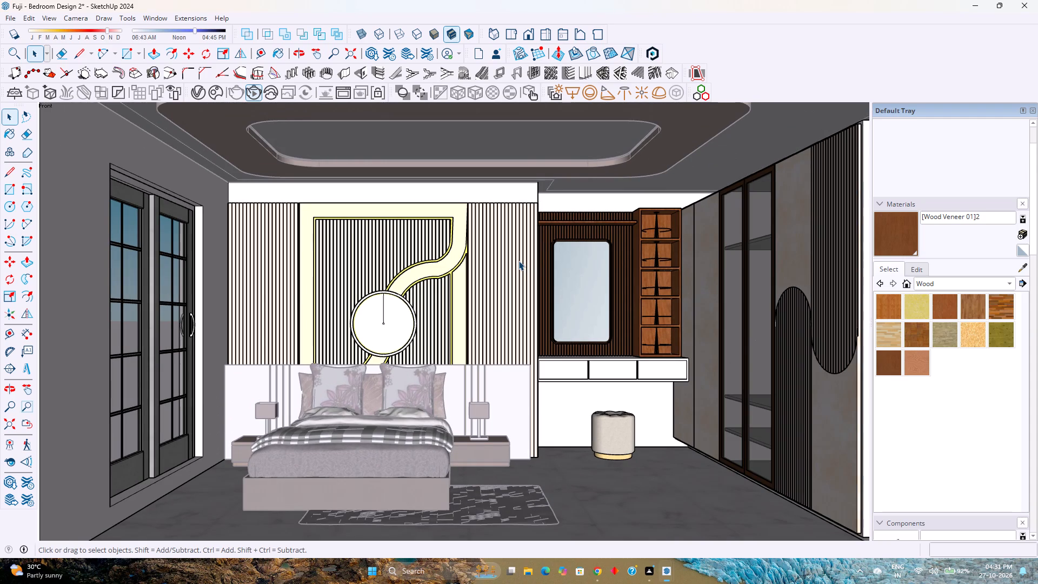
key("Escape")
key("Escape")
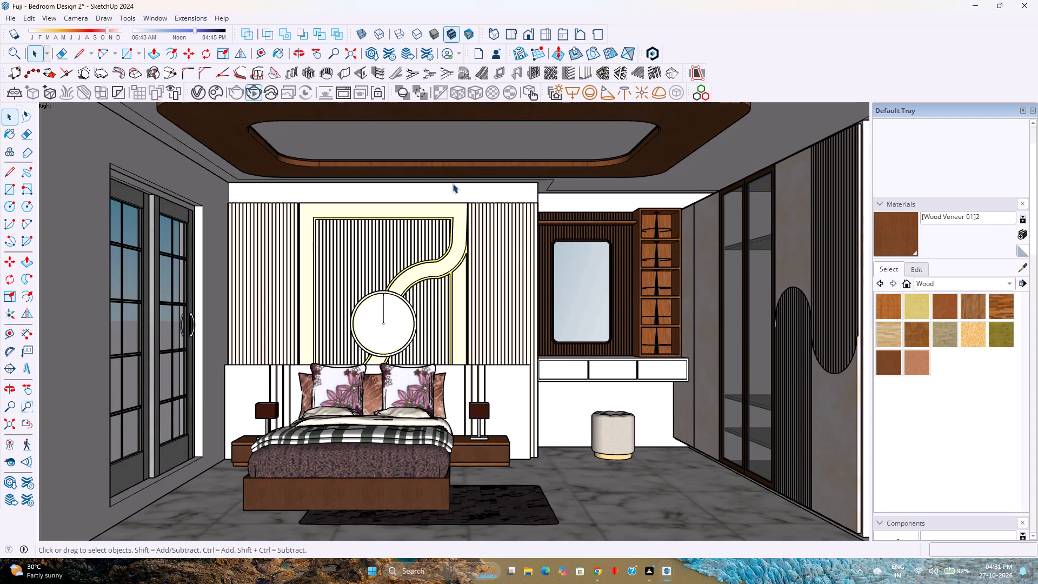
left_click(253, 94)
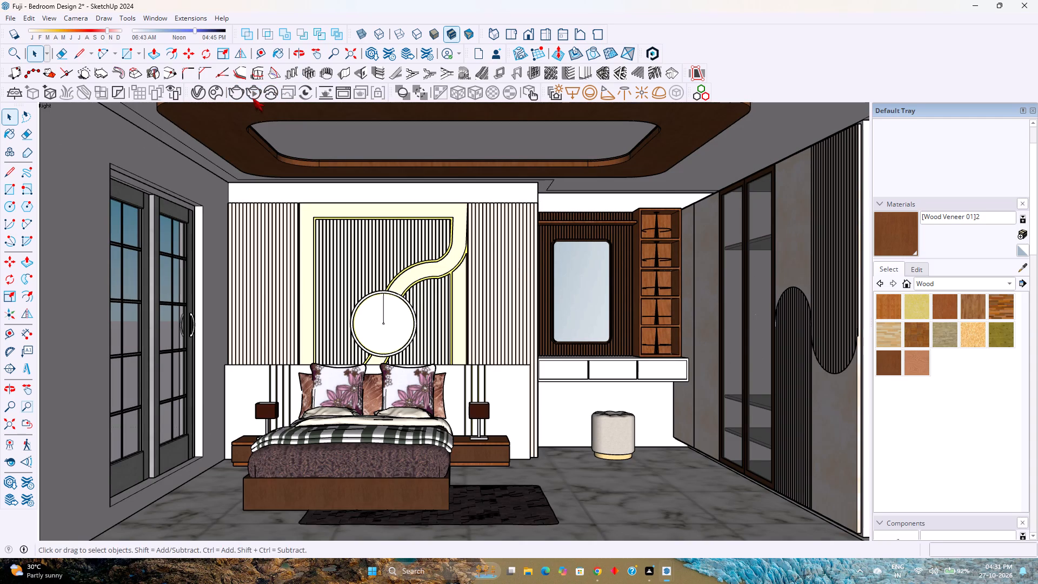
left_click(252, 97)
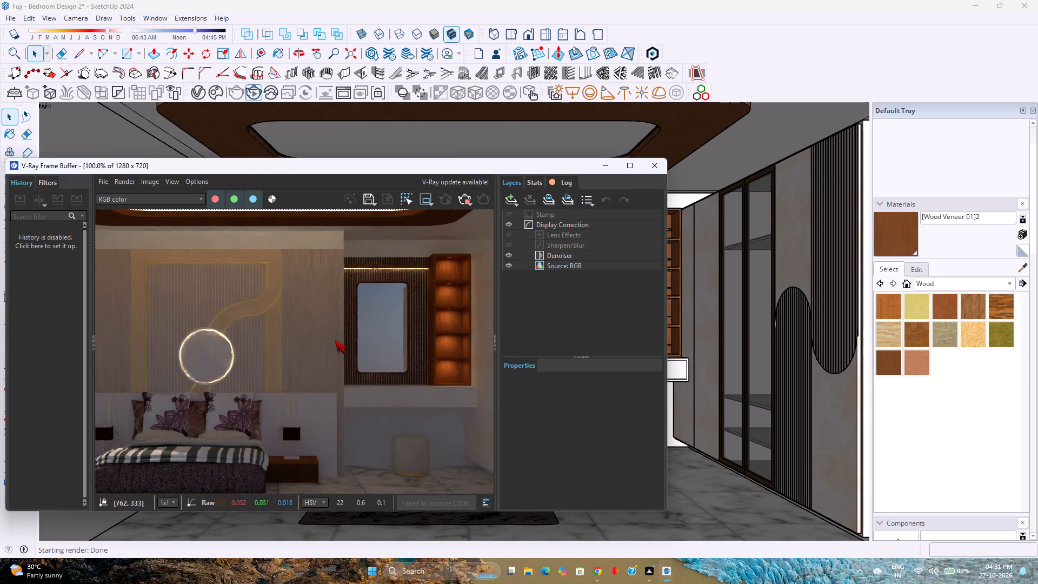
Examine the rendered mirror area and the whole bedroom in the V-Ray Frame Buffer, and minimise the window.
scroll(335, 340, "down", 2)
scroll(220, 333, "up", 2)
scroll(220, 333, "down", 1)
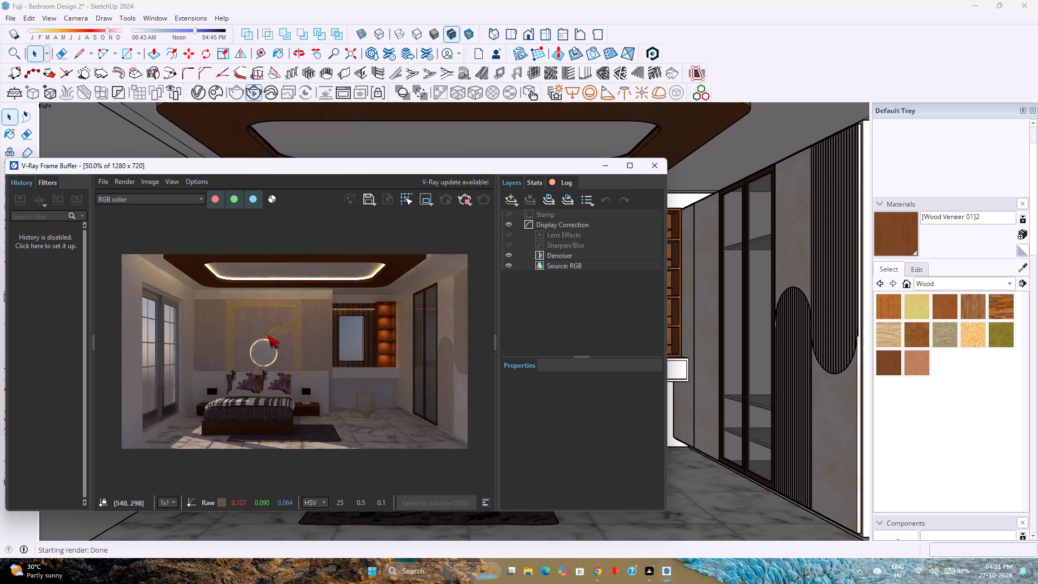
scroll(267, 333, "up", 1)
scroll(267, 333, "down", 1)
left_click(602, 169)
Reopen the dressing mirror's groups and move the mirror frame about 1/8" along the green axis, away from the slatted panel.
scroll(629, 217, "up", 2)
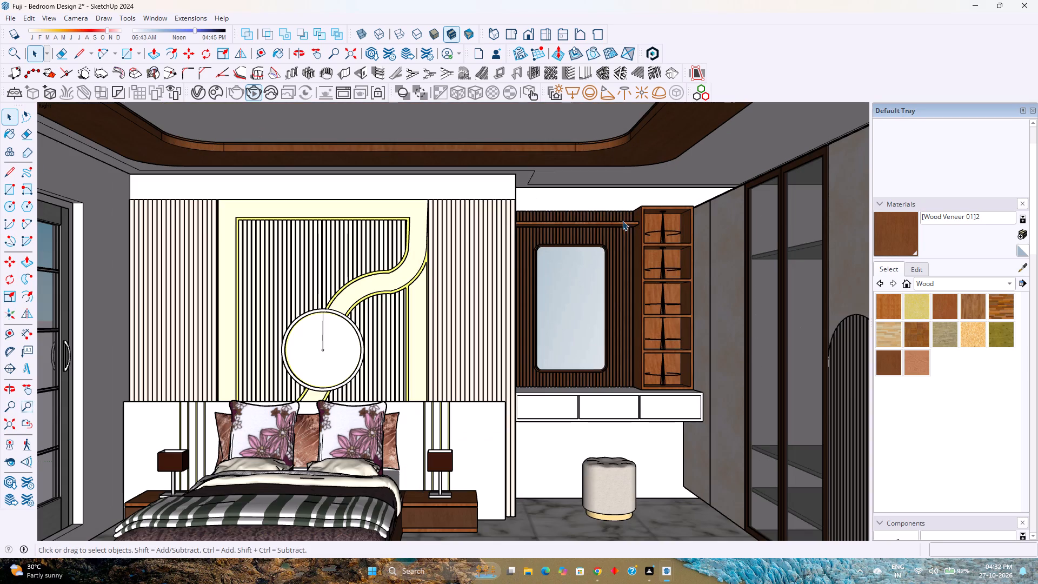
double_click(594, 248)
scroll(594, 248, "up", 3)
double_click(594, 248)
scroll(594, 248, "up", 5)
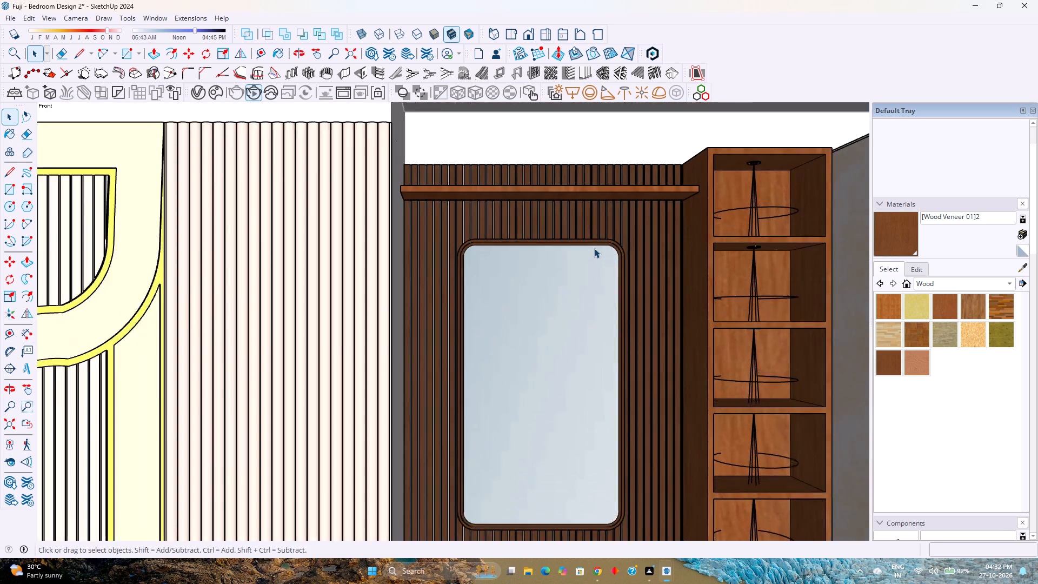
scroll(594, 248, "up", 1)
double_click(594, 248)
scroll(594, 248, "up", 3)
middle_click_drag(594, 249, 623, 330)
left_click(626, 246)
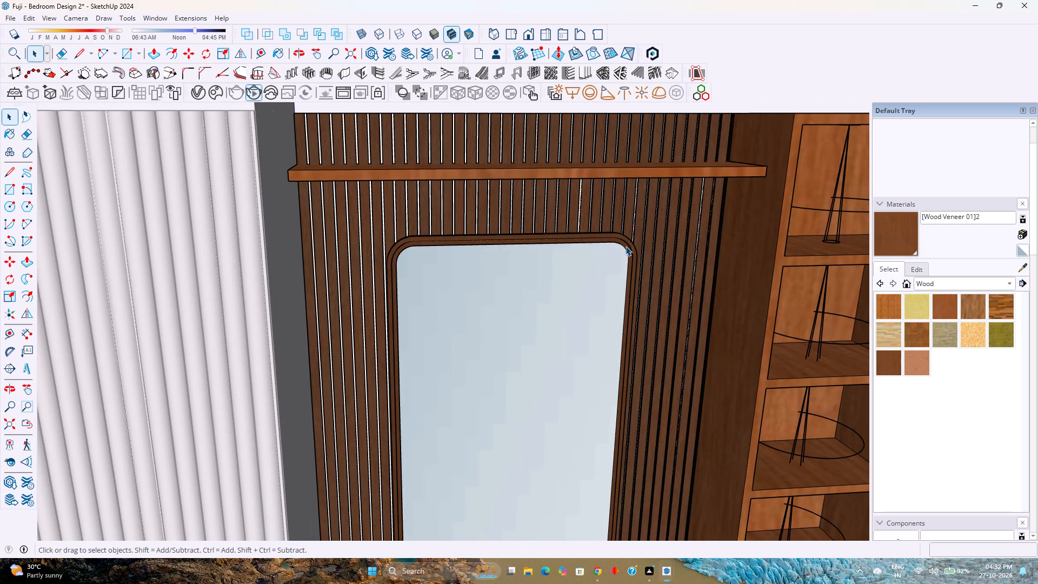
scroll(626, 246, "up", 2)
middle_click_drag(626, 246, 663, 347)
scroll(628, 298, "down", 8)
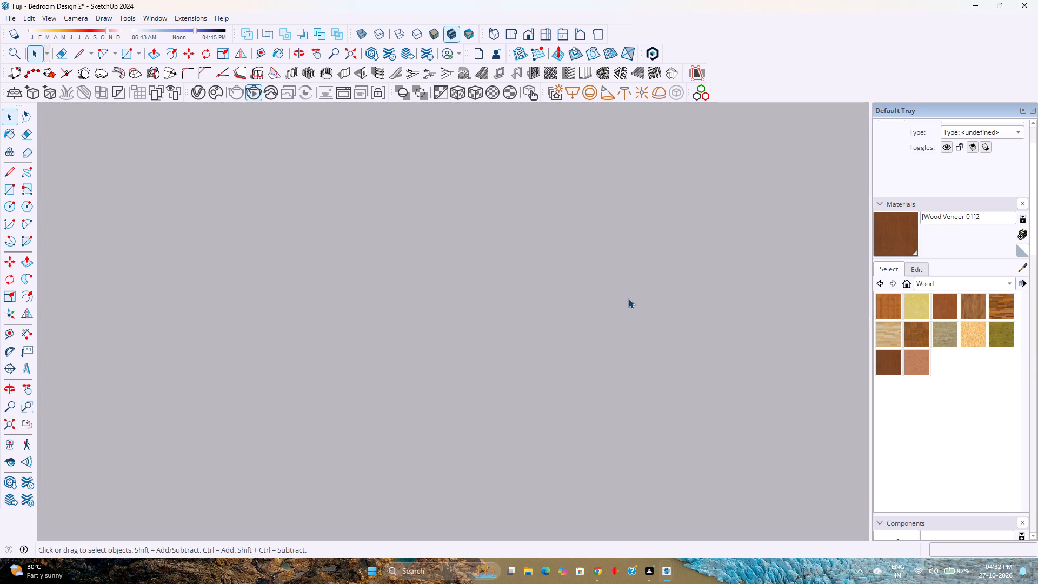
scroll(628, 298, "down", 3)
left_click(12, 423)
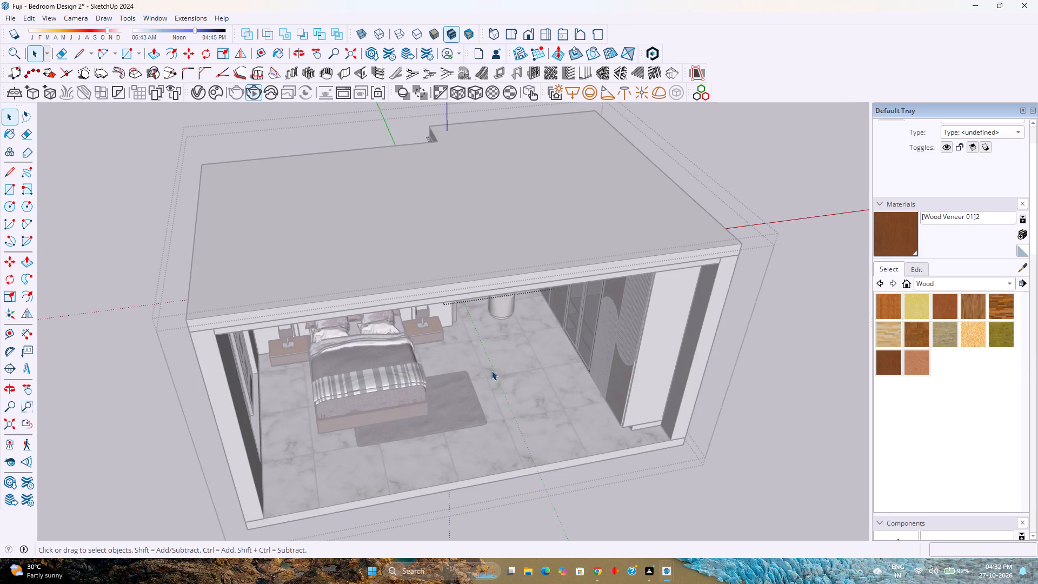
middle_click_drag(492, 370, 461, 272)
scroll(461, 271, "up", 10)
middle_click(461, 271)
scroll(518, 195, "up", 2)
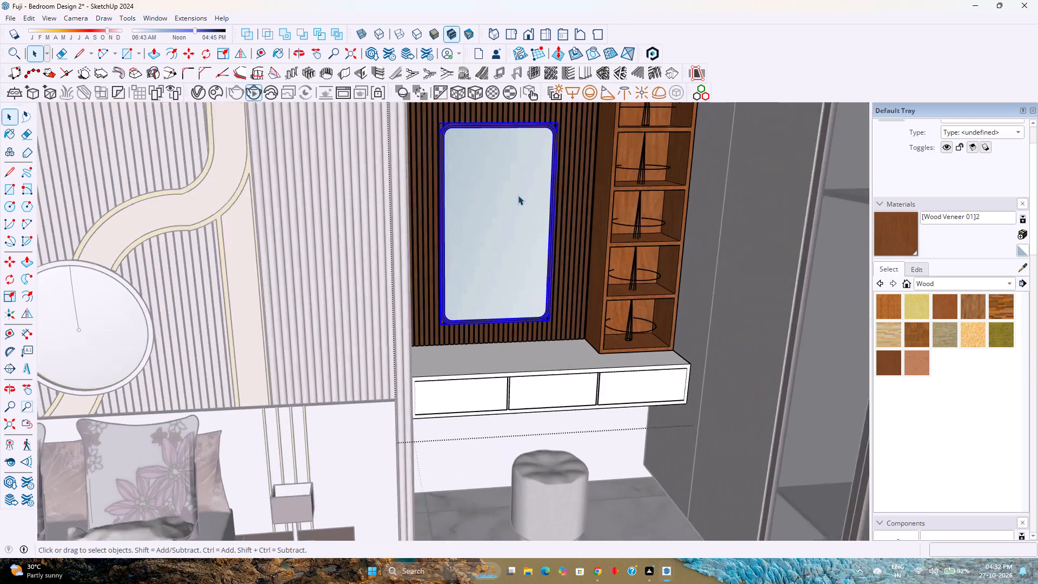
scroll(518, 195, "up", 1)
middle_click_drag(518, 195, 536, 276, "shift")
middle_click(536, 276)
middle_click_drag(547, 248, 578, 308)
middle_click(578, 308)
middle_click_drag(568, 316, 524, 221)
middle_click(521, 203)
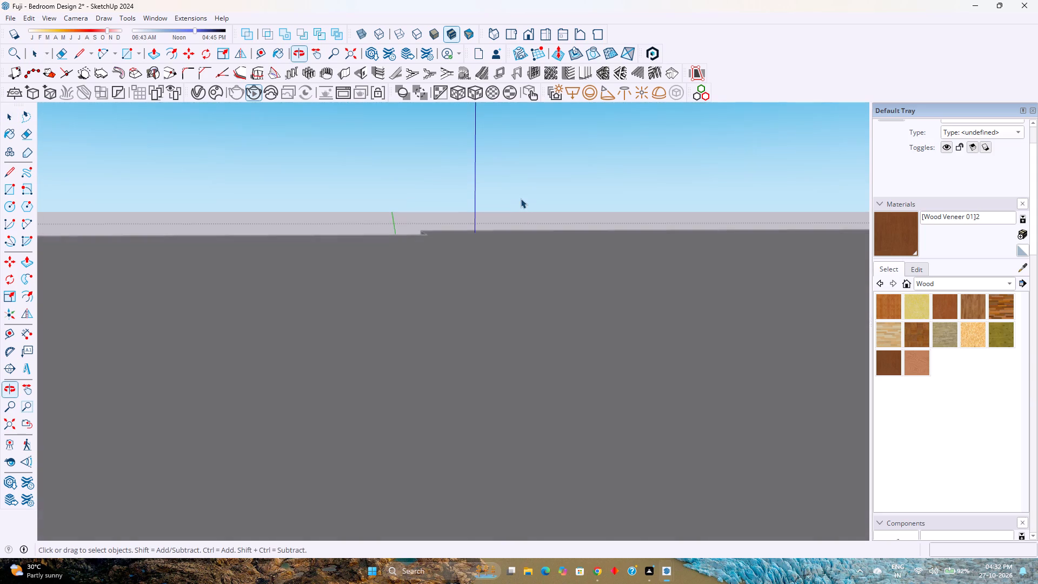
scroll(521, 198, "down", 14)
middle_click_drag(556, 335, 522, 278, "shift")
scroll(560, 229, "up", 8)
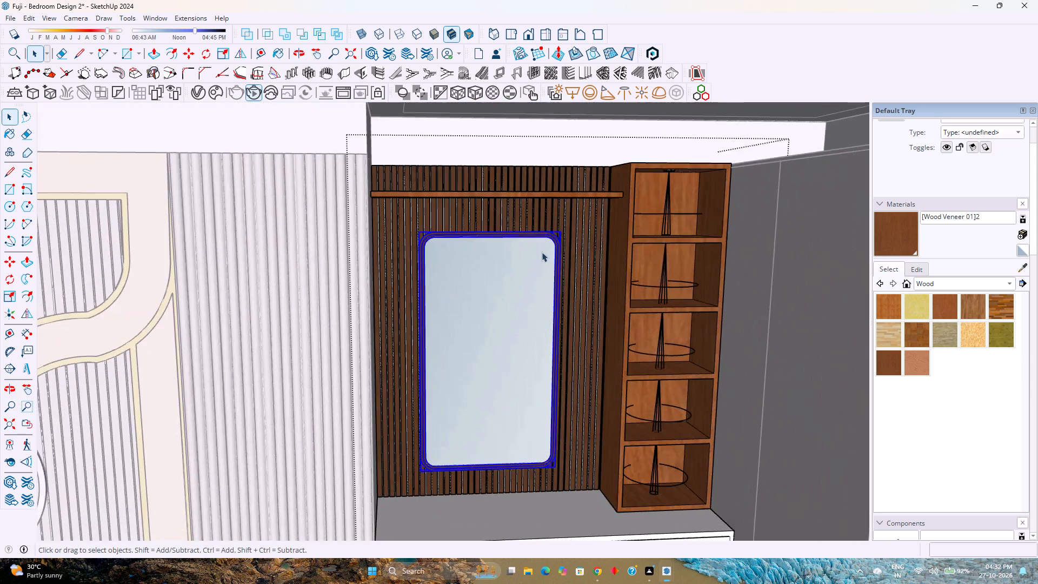
scroll(542, 252, "up", 20)
scroll(542, 252, "up", 4)
middle_click_drag(564, 232, 610, 281)
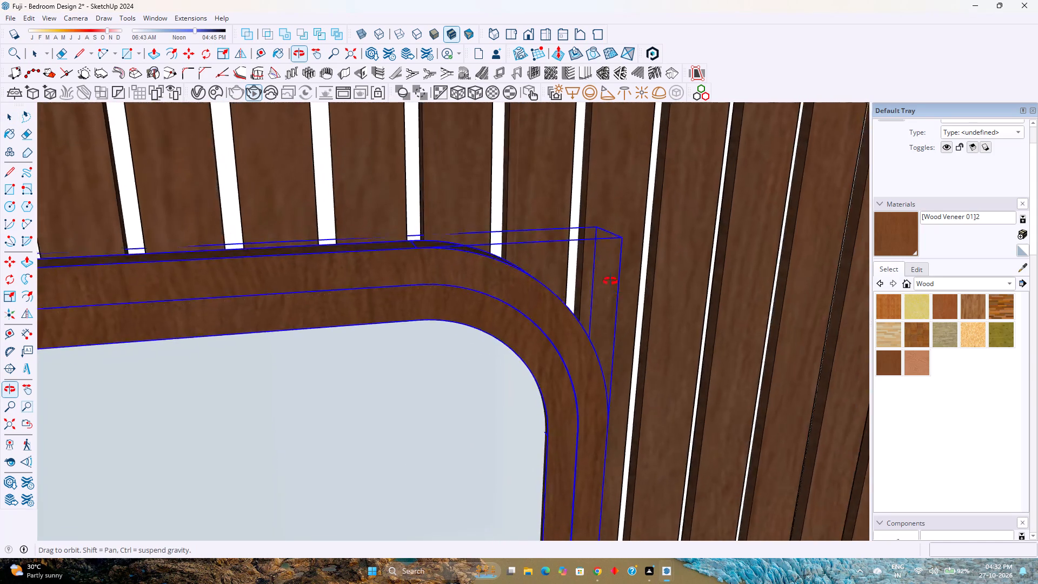
middle_click_drag(610, 281, 909, 353)
scroll(616, 355, "up", 1)
middle_click_drag(614, 353, 612, 334, "shift")
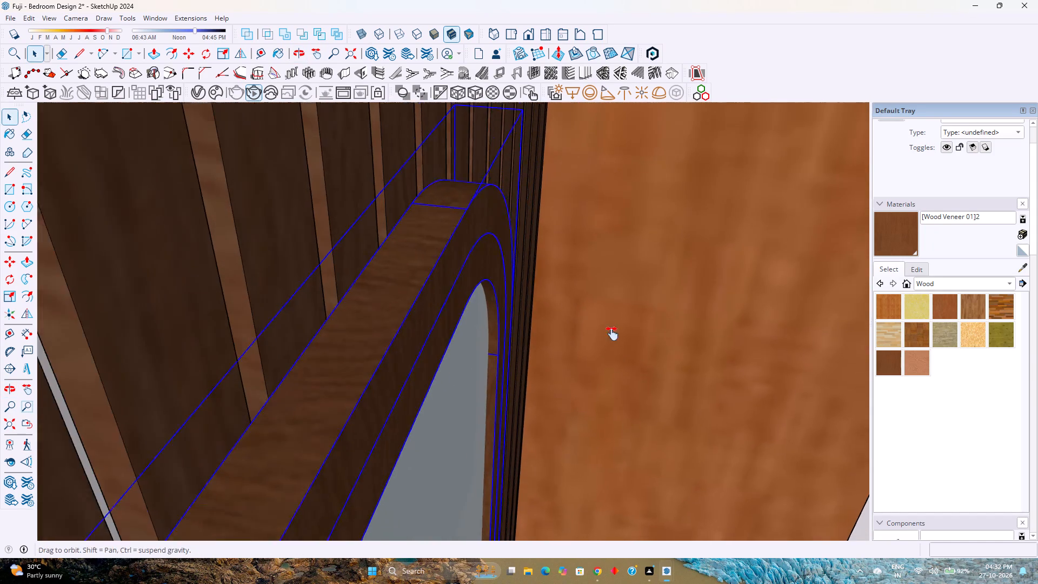
middle_click_drag(612, 334, 614, 296, "shift")
middle_click_drag(545, 309, 577, 284)
middle_click(577, 284)
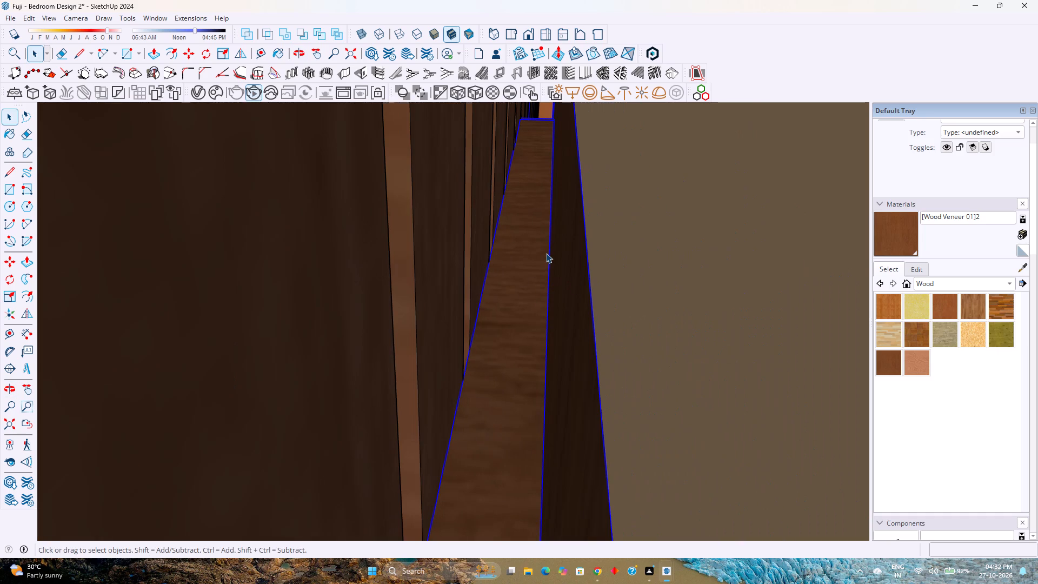
scroll(546, 253, "down", 5)
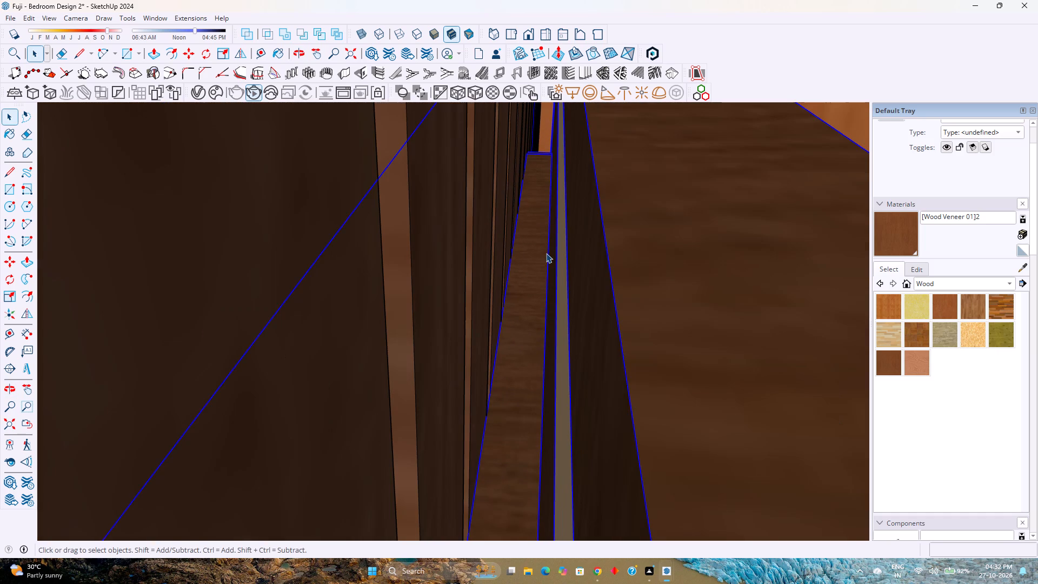
key("m")
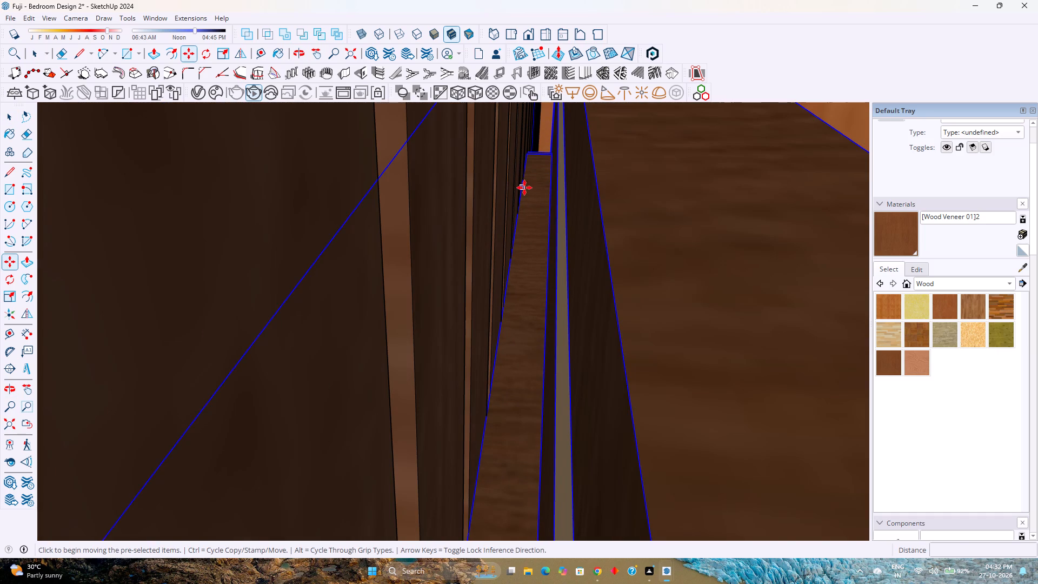
left_click(522, 210)
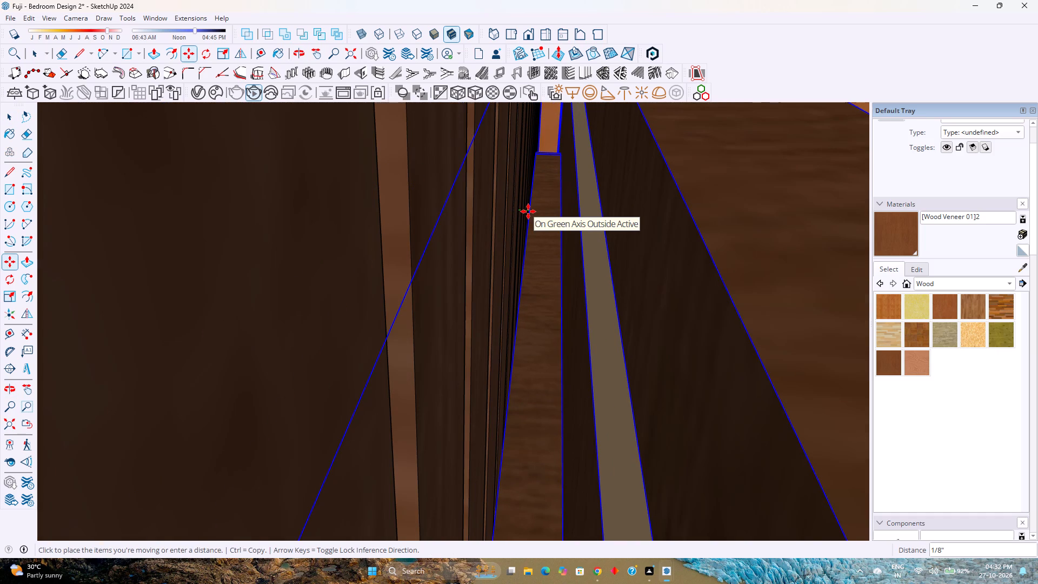
left_click(528, 211)
Examine the dressing mirror frame's side and back edges against the slatted wall panel at close range.
middle_click_drag(534, 271, 561, 241)
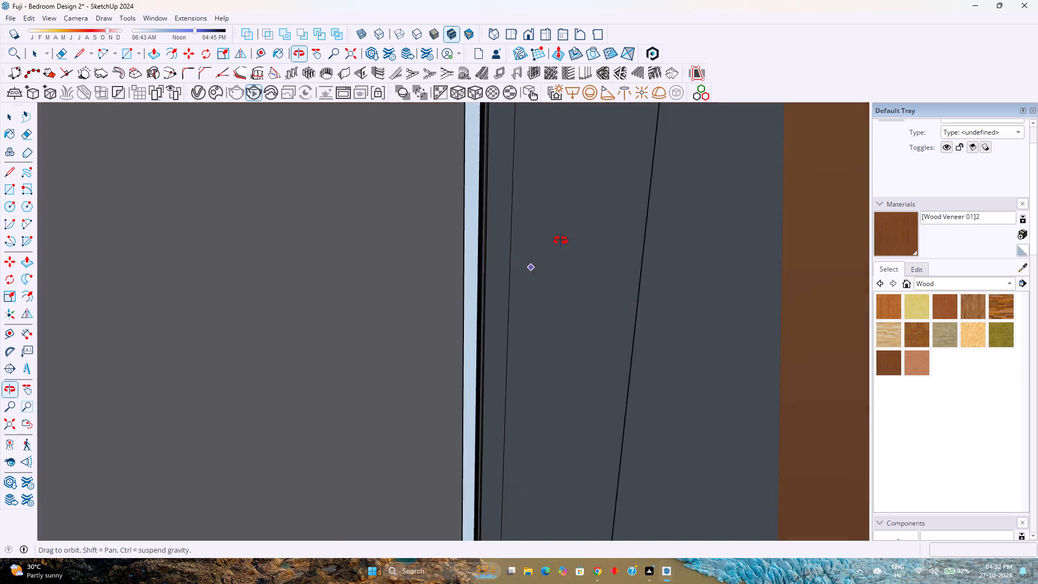
middle_click_drag(561, 241, 534, 233)
scroll(533, 283, "up", 3)
middle_click_drag(533, 283, 554, 242)
middle_click_drag(554, 241, 554, 235)
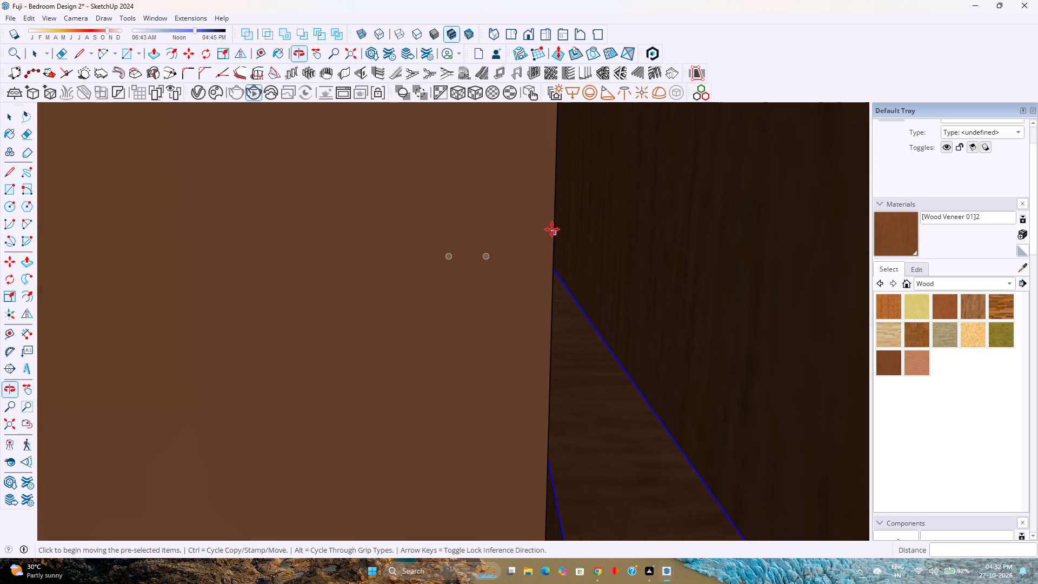
middle_click(552, 229)
scroll(563, 295, "down", 3)
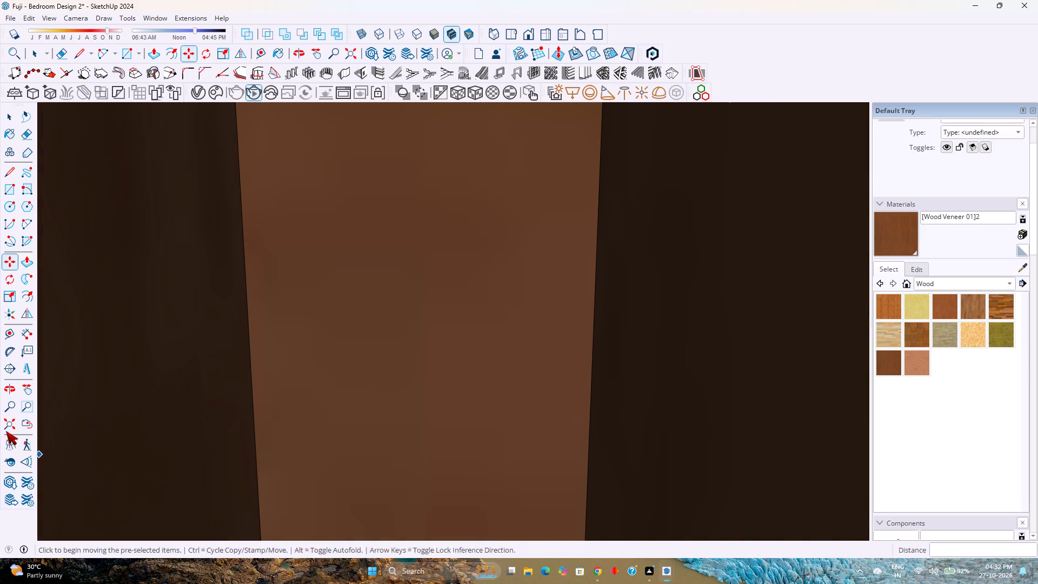
left_click(6, 428)
scroll(408, 338, "up", 3)
middle_click_drag(456, 333, 120, 331)
middle_click(116, 331)
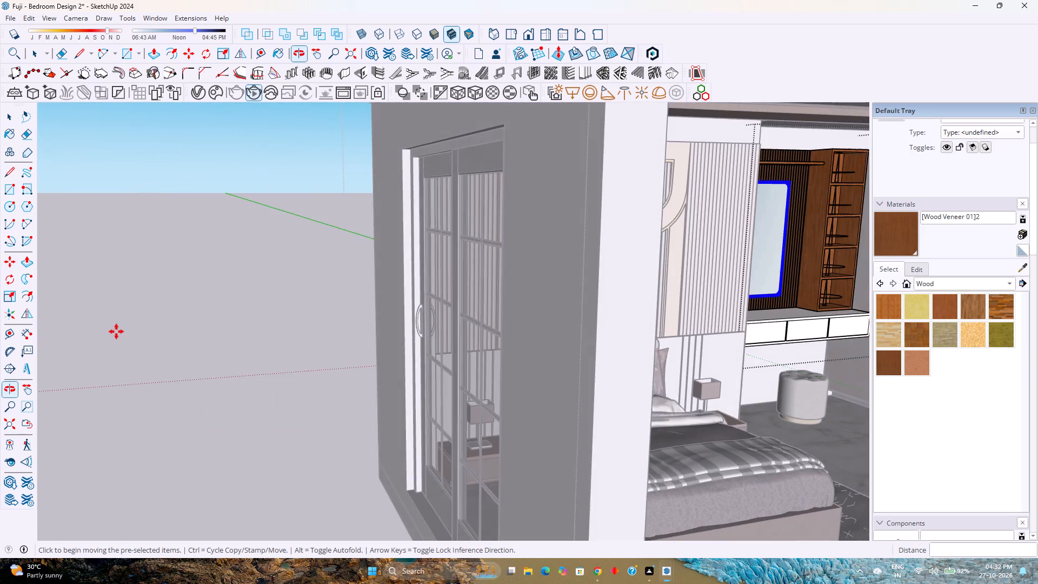
scroll(116, 331, "down", 3)
scroll(729, 237, "up", 7)
key("space")
scroll(736, 229, "up", 2)
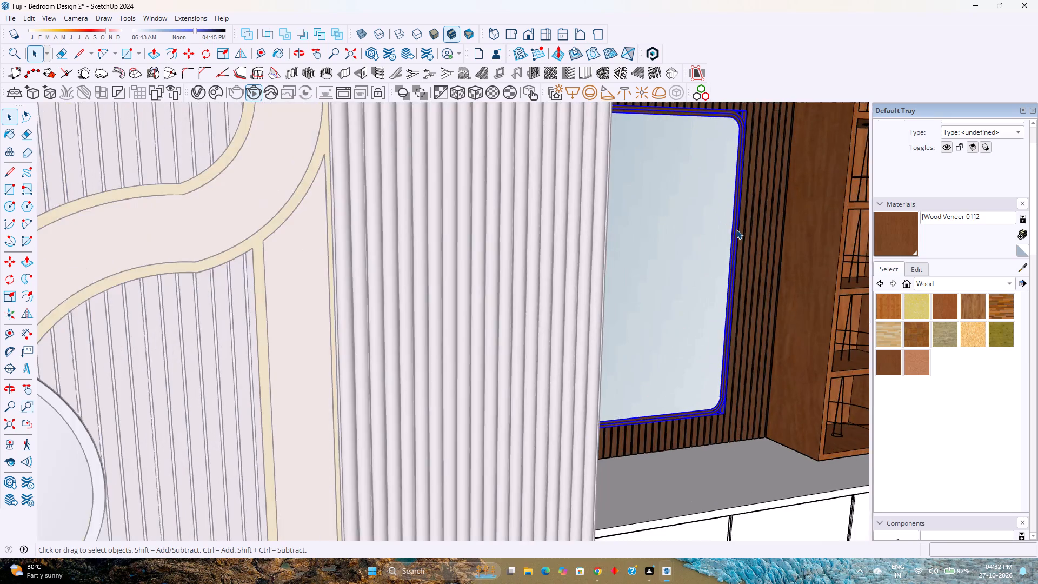
scroll(736, 229, "up", 14)
middle_click_drag(736, 229, 621, 286)
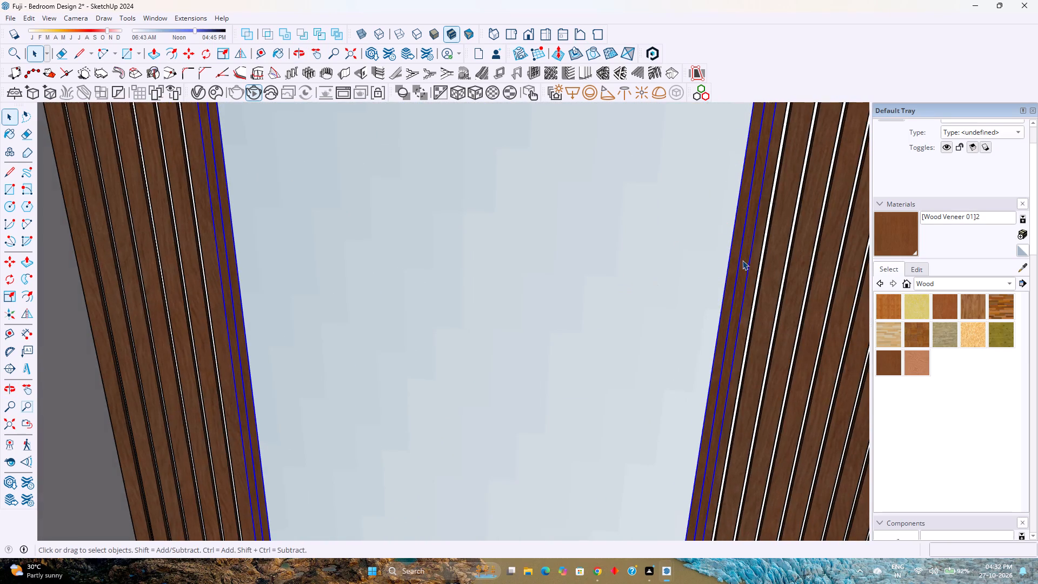
scroll(754, 257, "up", 20)
middle_click_drag(751, 243, 719, 254)
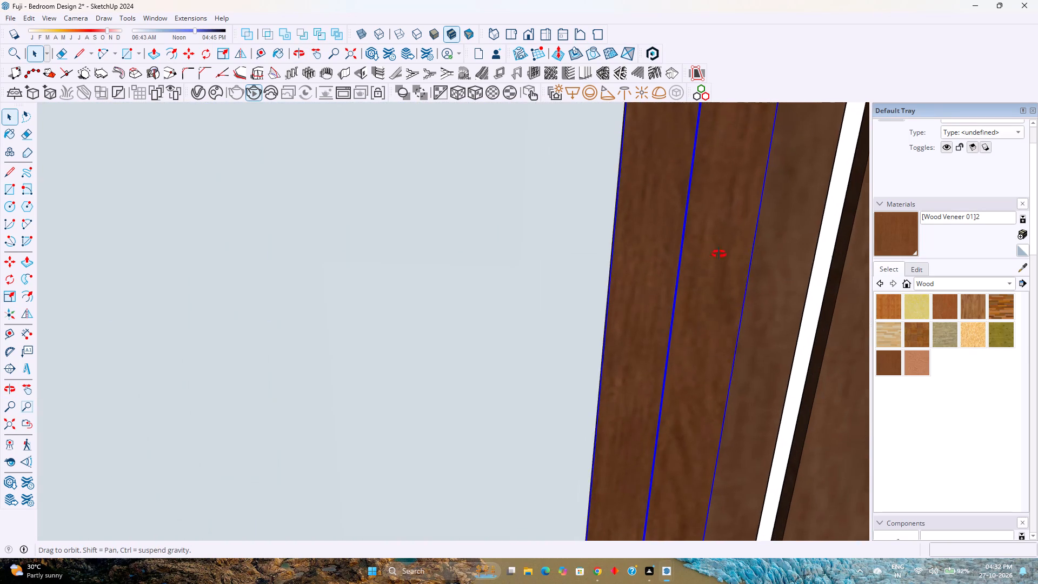
middle_click_drag(719, 254, 502, 267)
middle_click(502, 267)
middle_click_drag(791, 317, 644, 319, "shift")
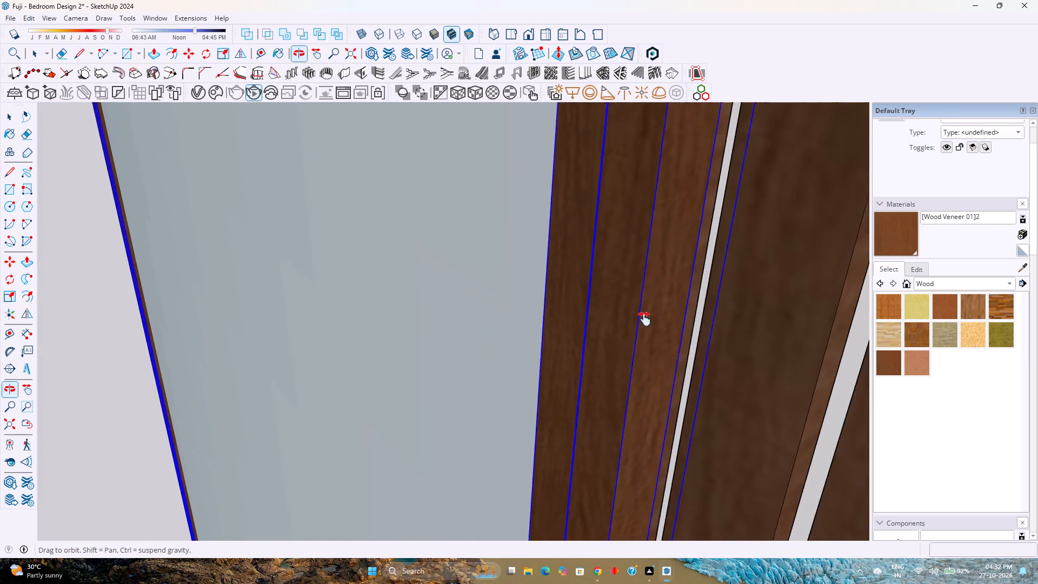
middle_click_drag(644, 319, 585, 328, "shift")
middle_click(582, 329, "shift")
scroll(626, 321, "up", 10)
middle_click_drag(616, 321, 459, 327)
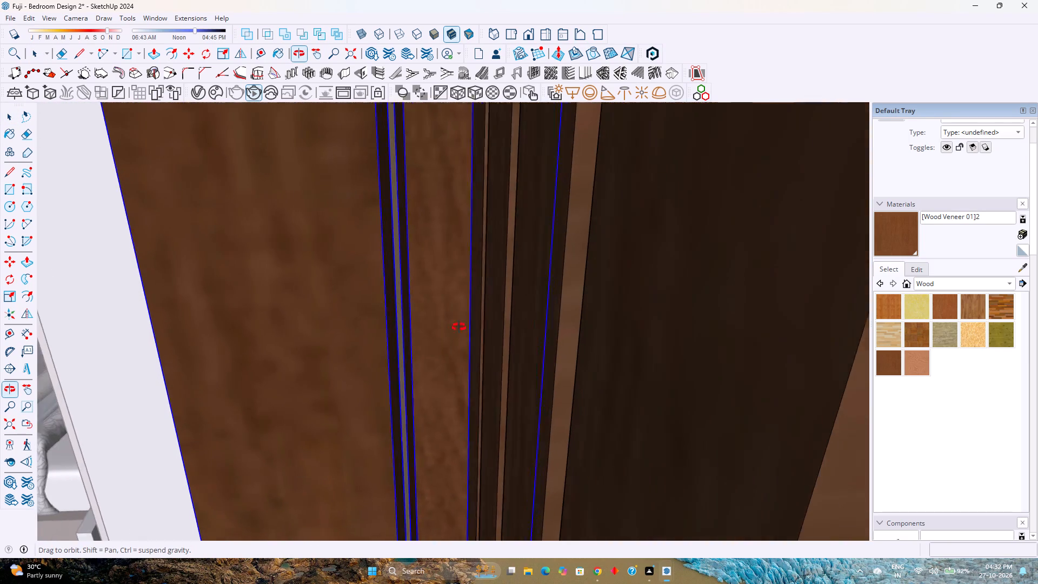
middle_click_drag(459, 327, 453, 328)
middle_click(453, 328)
scroll(489, 316, "up", 11)
scroll(478, 317, "down", 2)
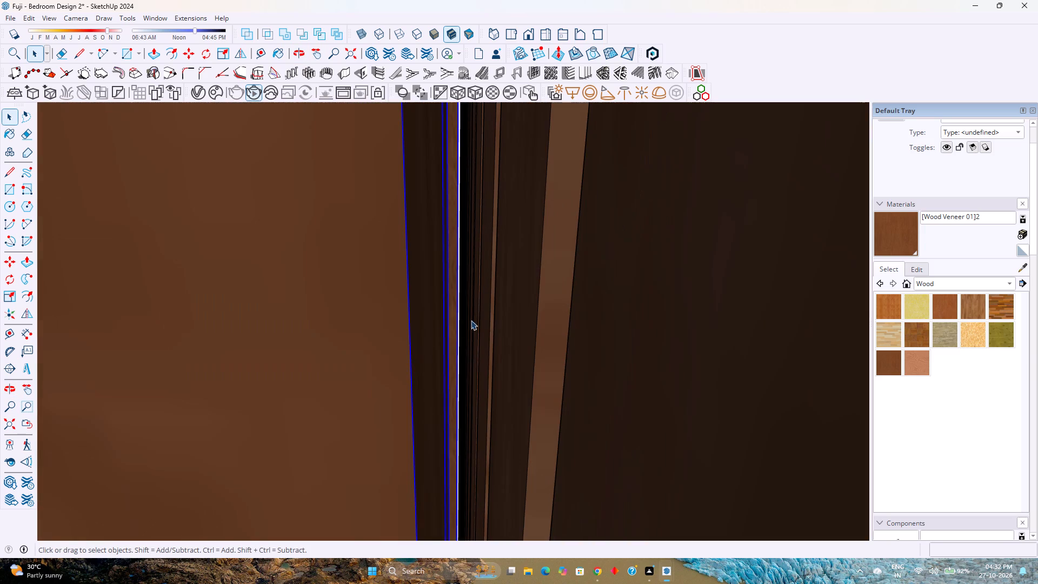
Open the mirror frame's nested group and Push/Pull its narrow side face near the slatted panel by 1/8".
double_click(425, 330)
scroll(425, 330, "up", 3)
middle_click_drag(425, 330, 392, 334)
middle_click_drag(376, 334, 371, 335)
middle_click_drag(366, 335, 361, 335)
middle_click(361, 335)
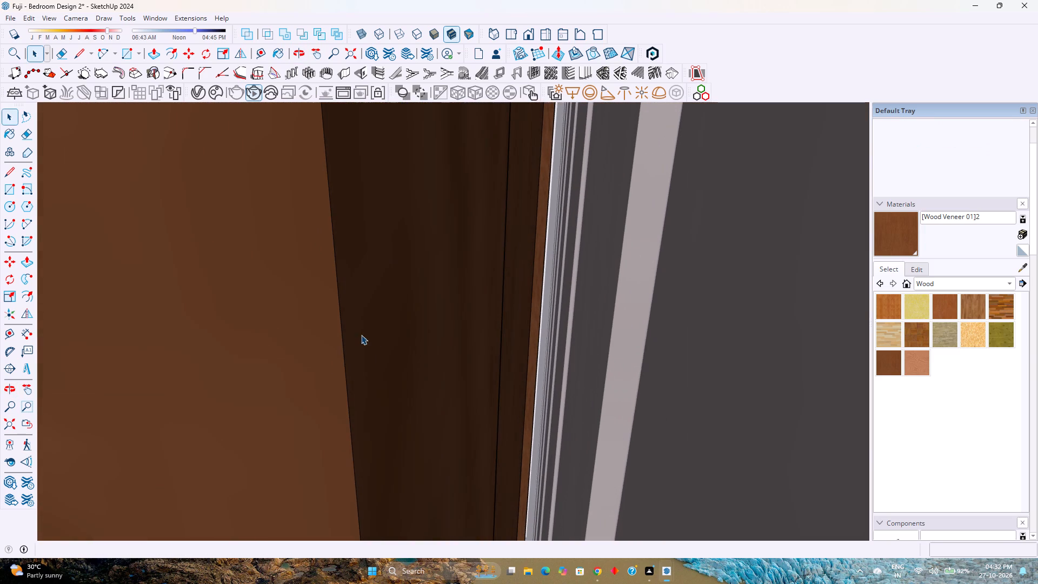
left_click(412, 323)
scroll(412, 323, "down", 13)
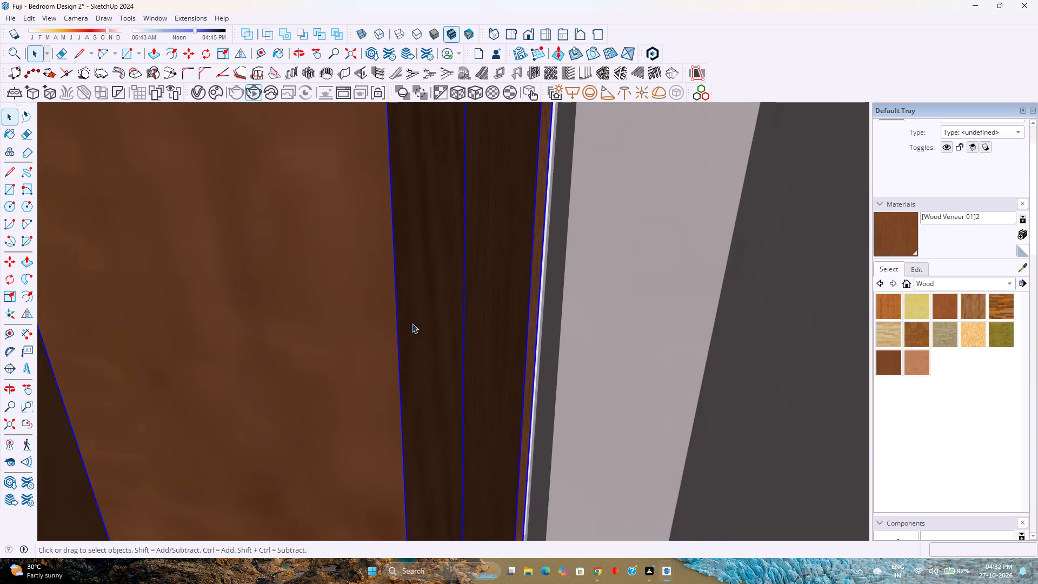
triple_click(412, 323)
left_click(412, 323)
left_click(420, 336)
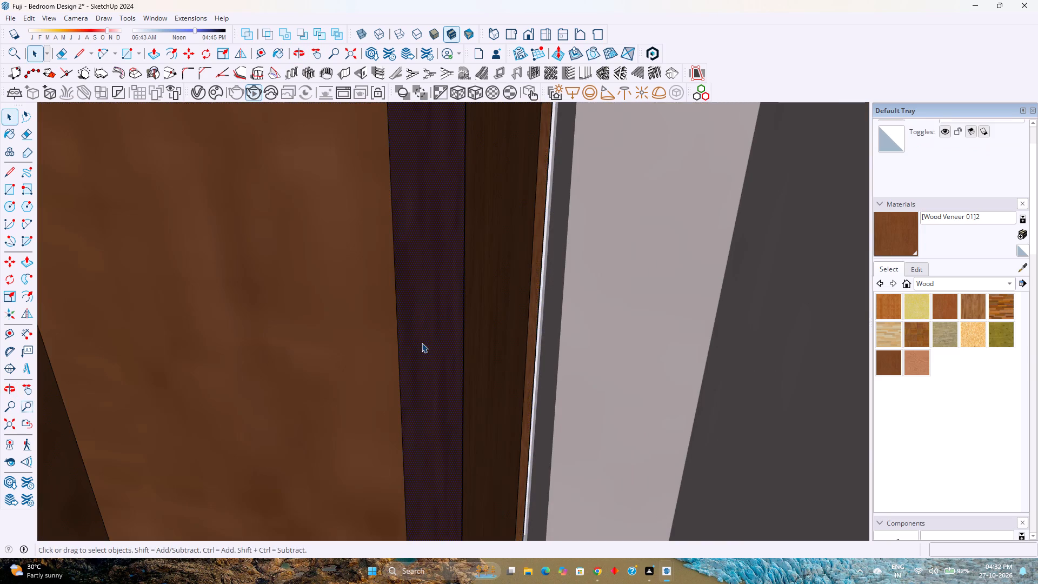
scroll(422, 343, "down", 5)
middle_click_drag(421, 344, 553, 325)
middle_click(553, 325)
key("p")
left_click(166, 416)
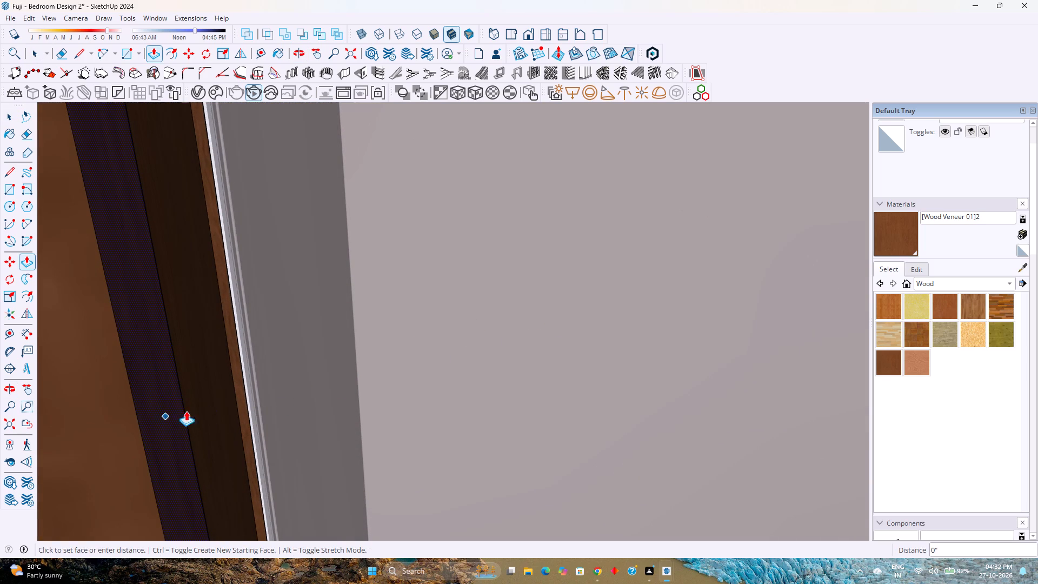
scroll(273, 361, "down", 2)
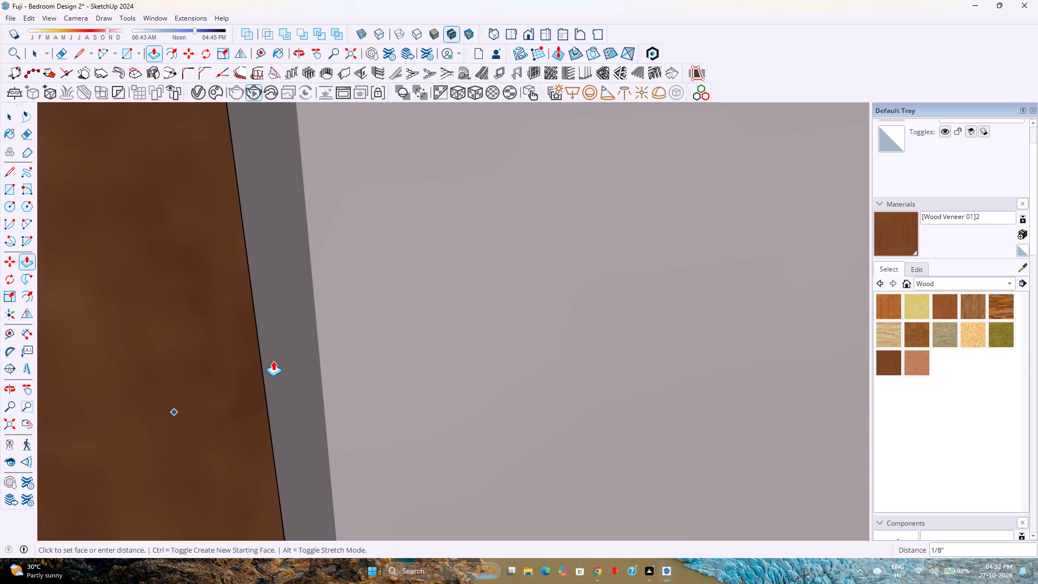
left_click(273, 361)
Close the open mirror groups and frame the bedroom interior in the standard front view.
scroll(273, 361, "down", 20)
scroll(273, 361, "down", 3)
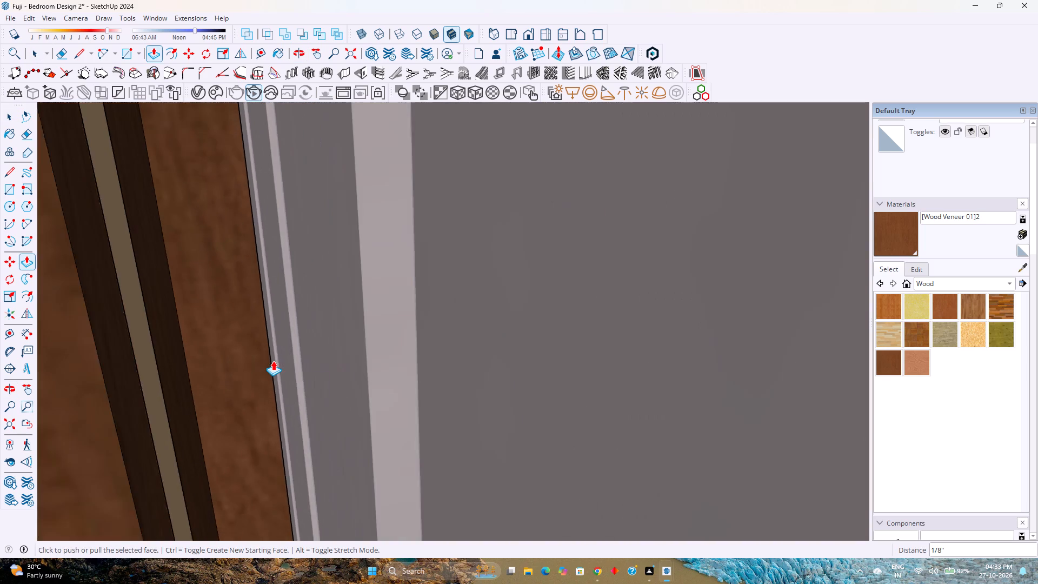
scroll(273, 361, "down", 17)
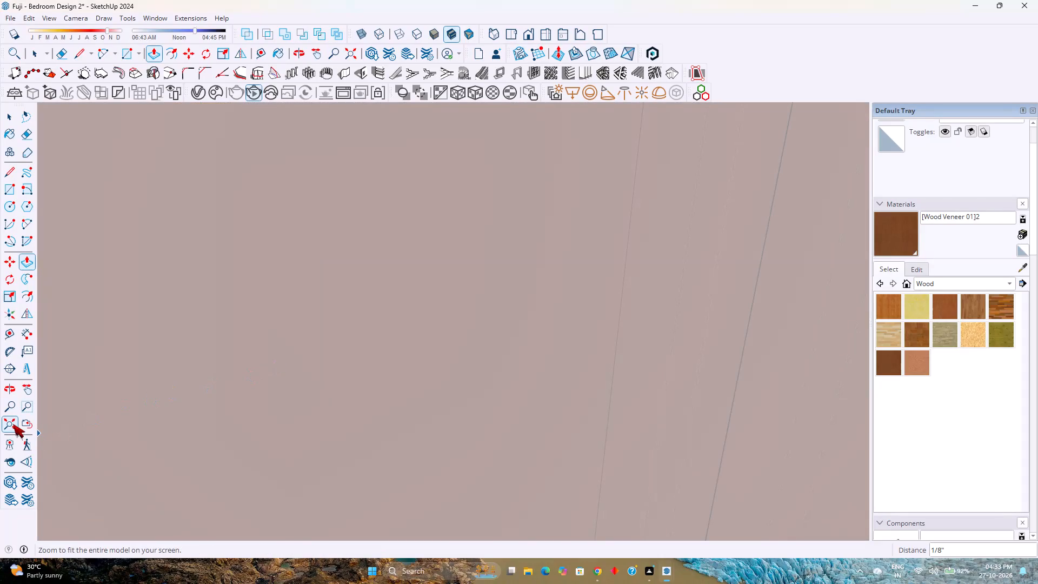
left_click(13, 424)
middle_click_drag(284, 374, 568, 312)
key("space")
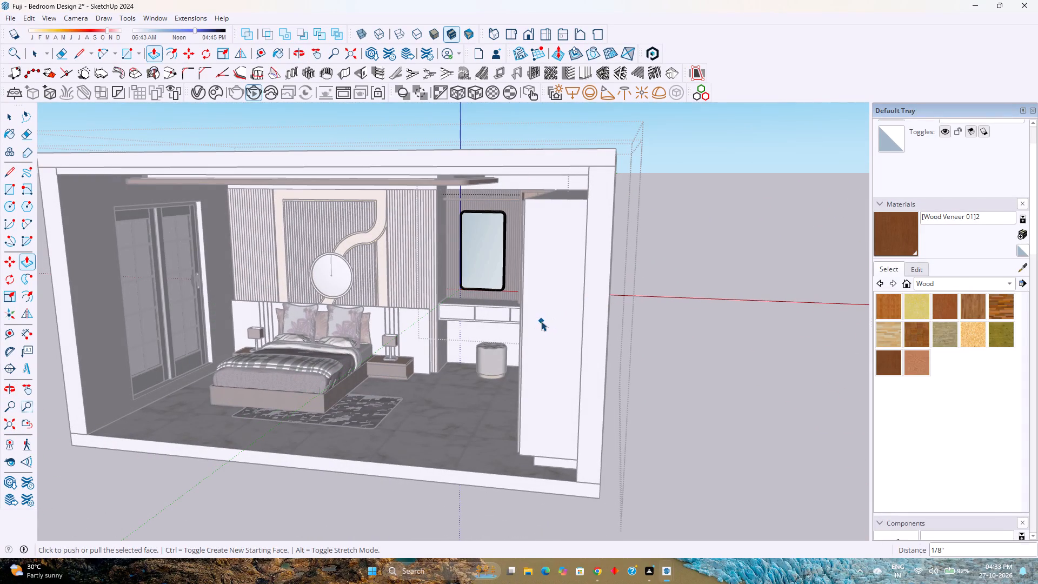
key("Escape")
key("Escape")
key("Escape")
scroll(477, 274, "up", 4)
middle_click_drag(477, 274, 509, 258)
middle_click(509, 258)
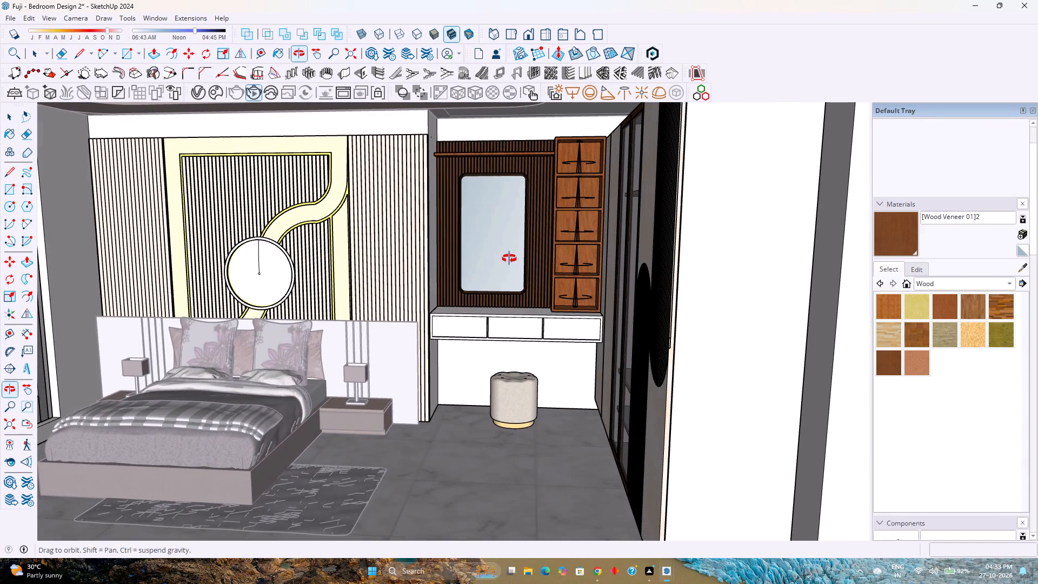
key("Escape")
left_click(532, 35)
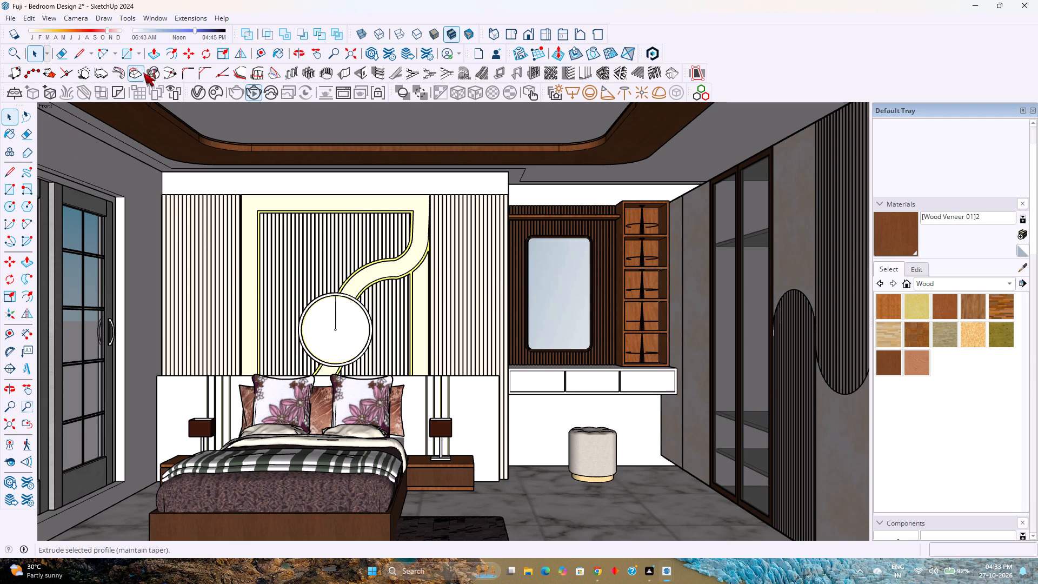
Restart the V-Ray interactive render of the bedroom's front view.
left_click(250, 98)
left_click(258, 95)
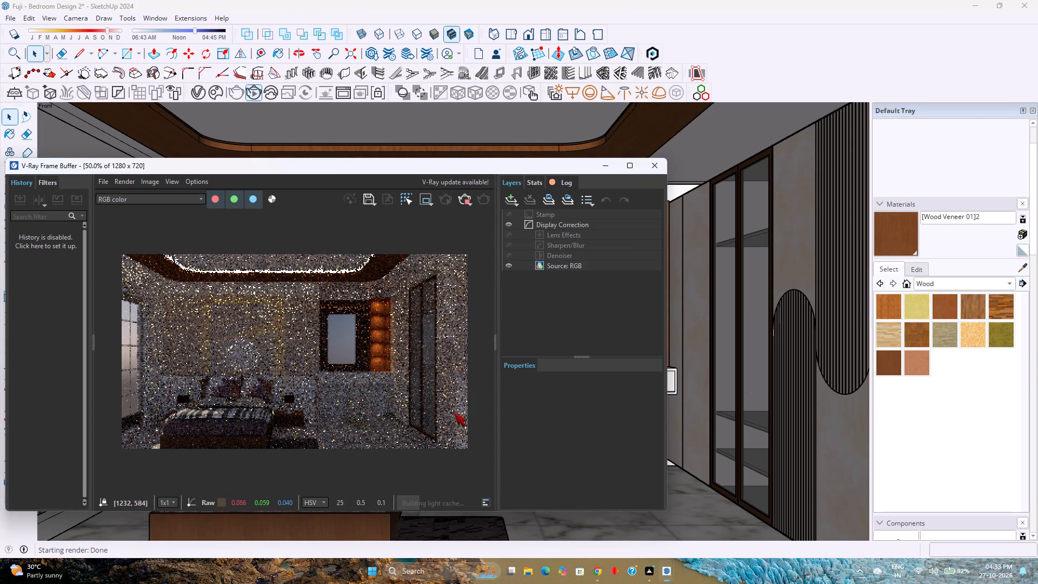
Examine the dressing mirror's frame and the surrounding slatted panel up close in the V-Ray Frame Buffer.
scroll(382, 379, "up", 1)
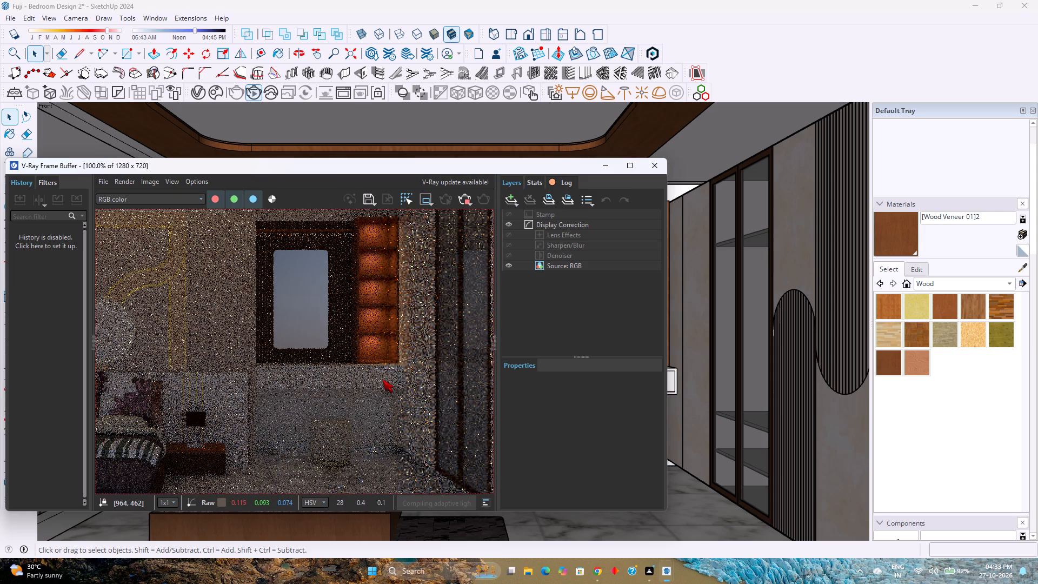
middle_click_drag(347, 369, 364, 361)
middle_click(364, 361)
middle_click(399, 346)
middle_click(399, 346)
middle_click(403, 344)
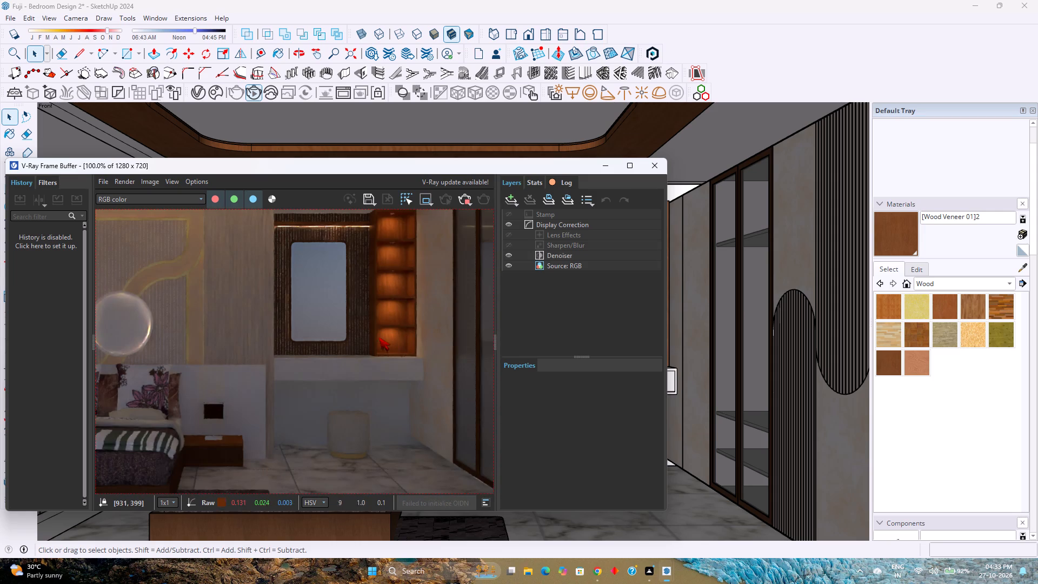
scroll(322, 351, "up", 3)
scroll(318, 350, "down", 2)
middle_click_drag(318, 350, 370, 436)
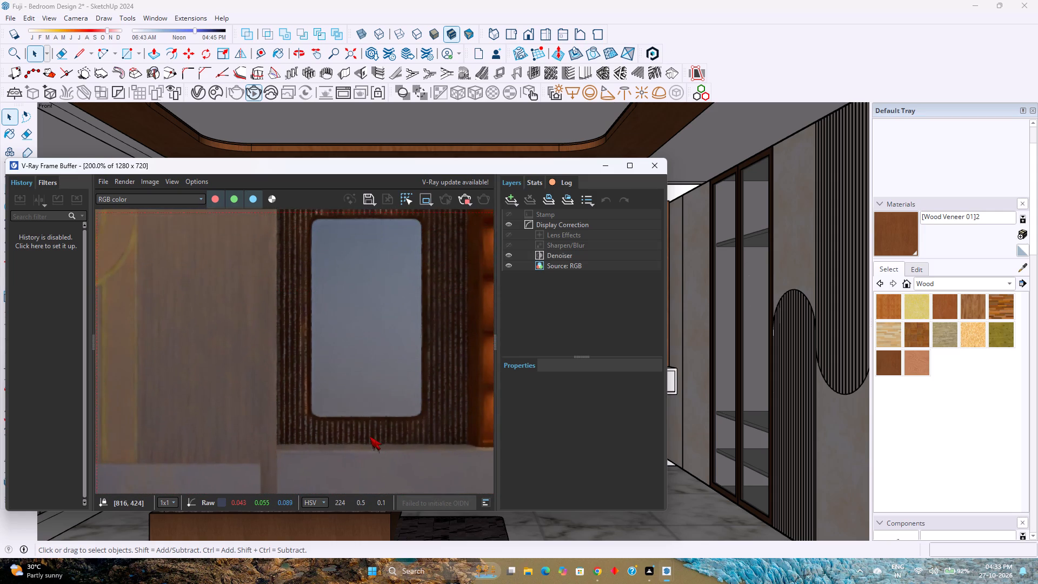
middle_click_drag(370, 436, 374, 445)
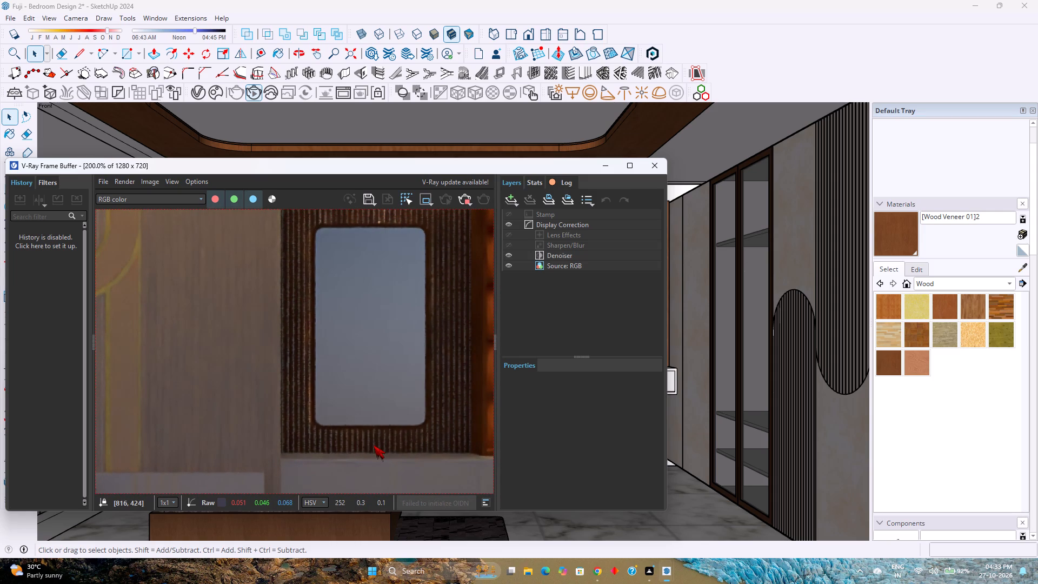
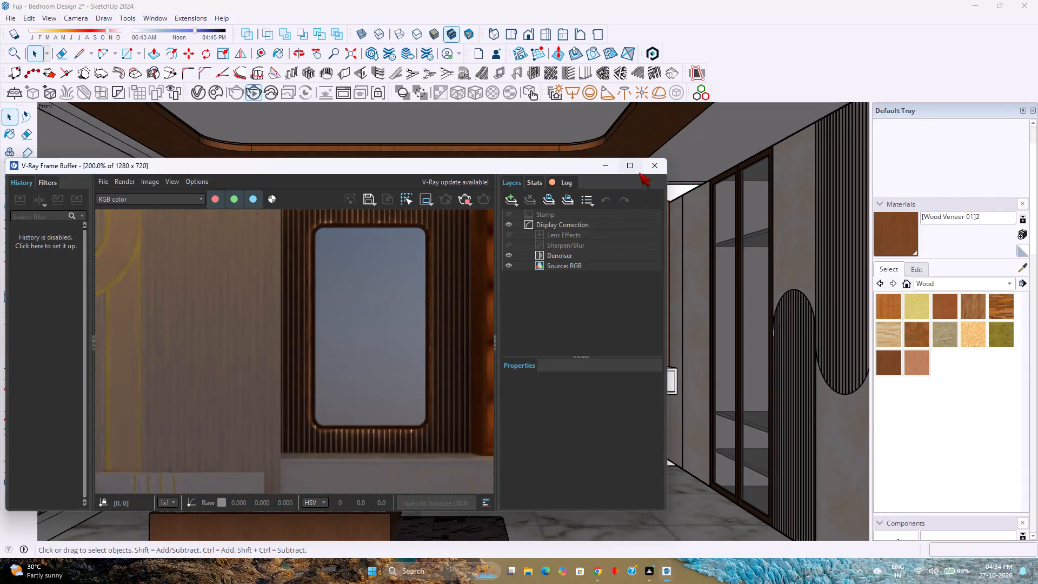
Close the V-Ray Frame Buffer and examine the dressing unit's mirror, open shelves and drawers up close from an angle in the model.
left_click(650, 169)
scroll(463, 234, "down", 4)
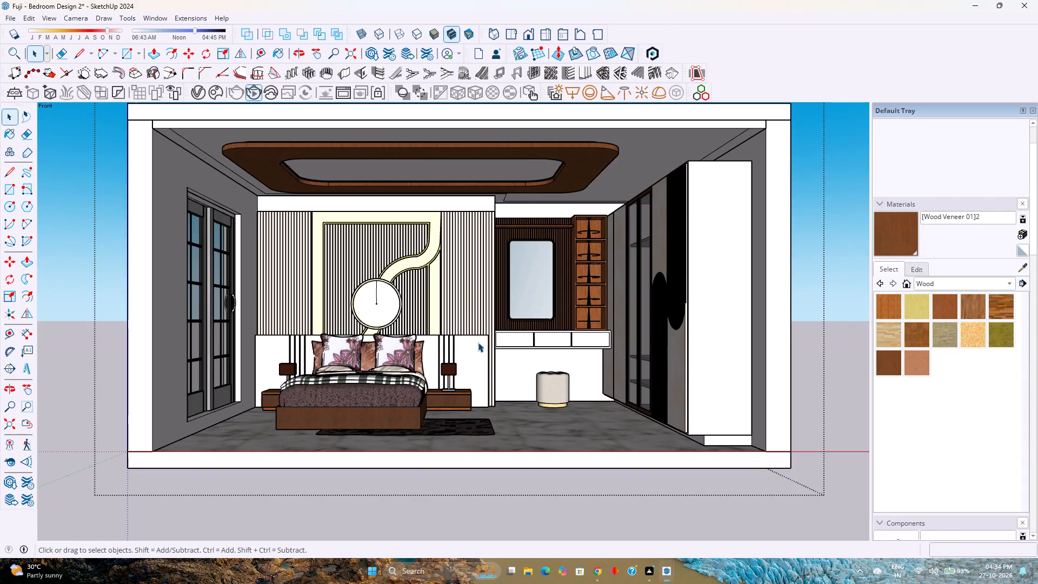
scroll(535, 371, "up", 4)
scroll(559, 361, "down", 2)
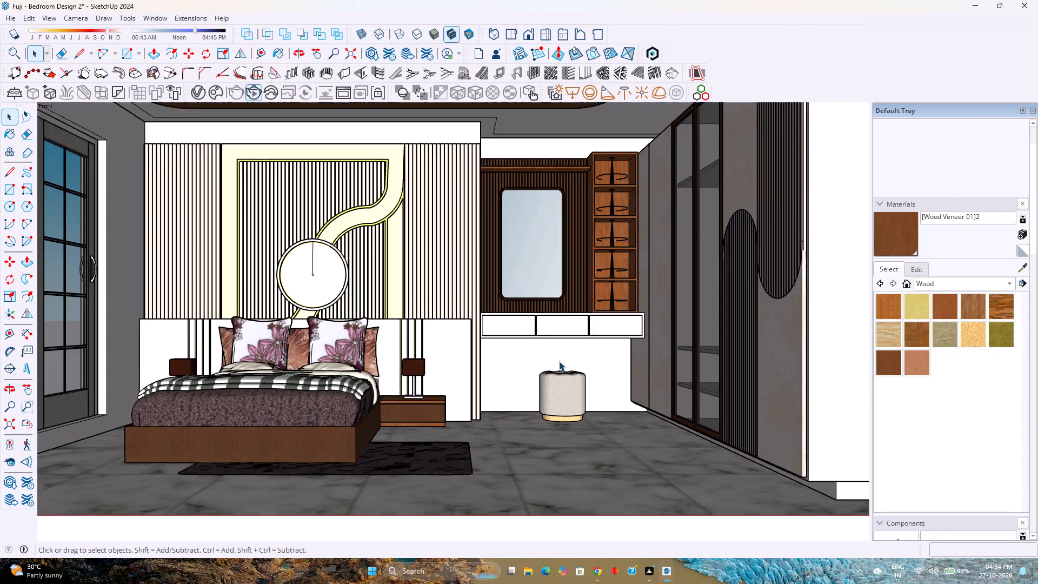
scroll(608, 292, "up", 4)
middle_click_drag(608, 292, 648, 346)
middle_click(648, 346)
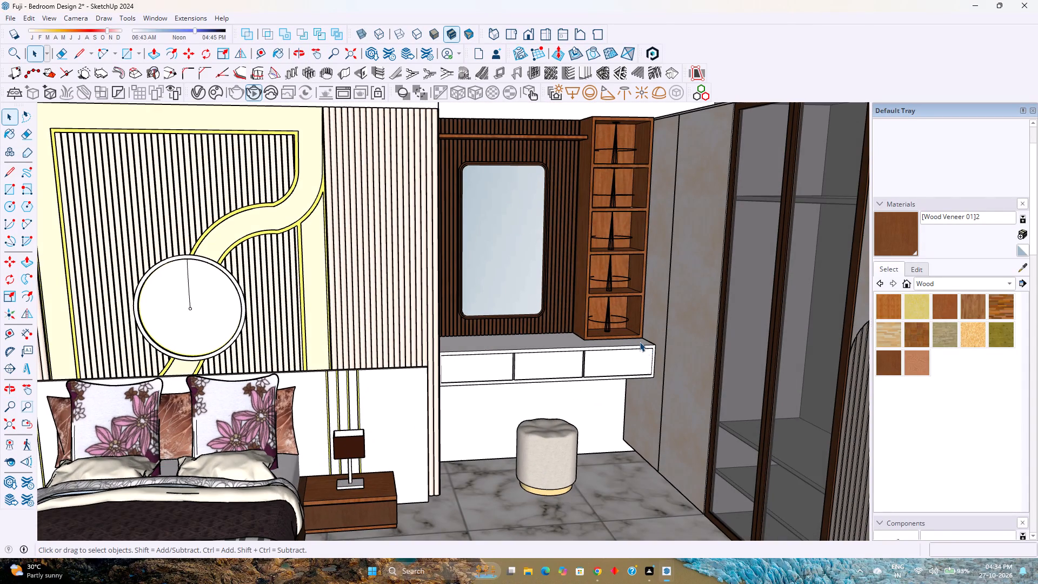
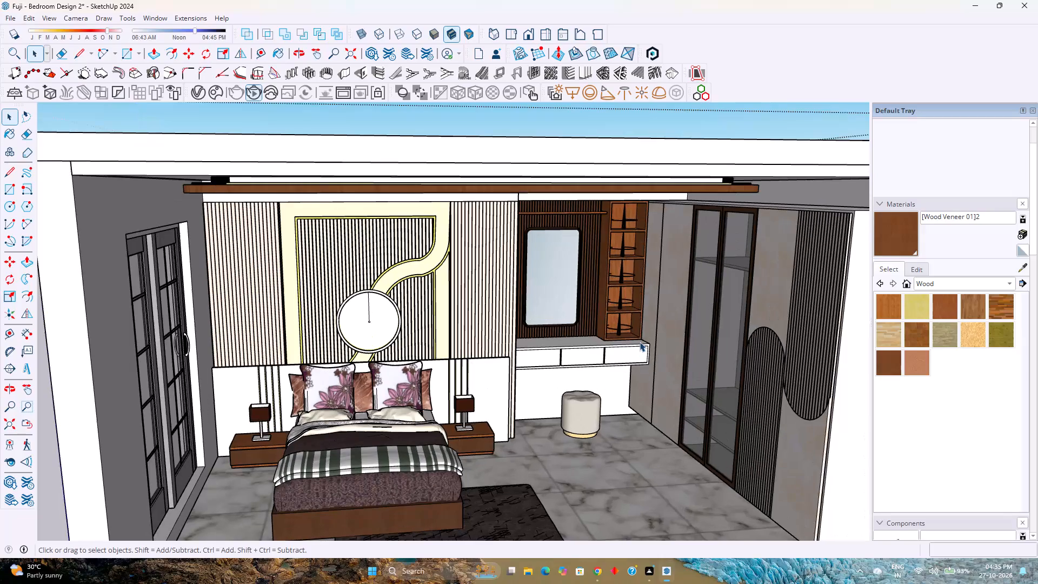
Examine the dressing unit's drawers, the bed wall and the ceiling from close up and from a low view of the bedroom.
scroll(447, 386, "up", 1)
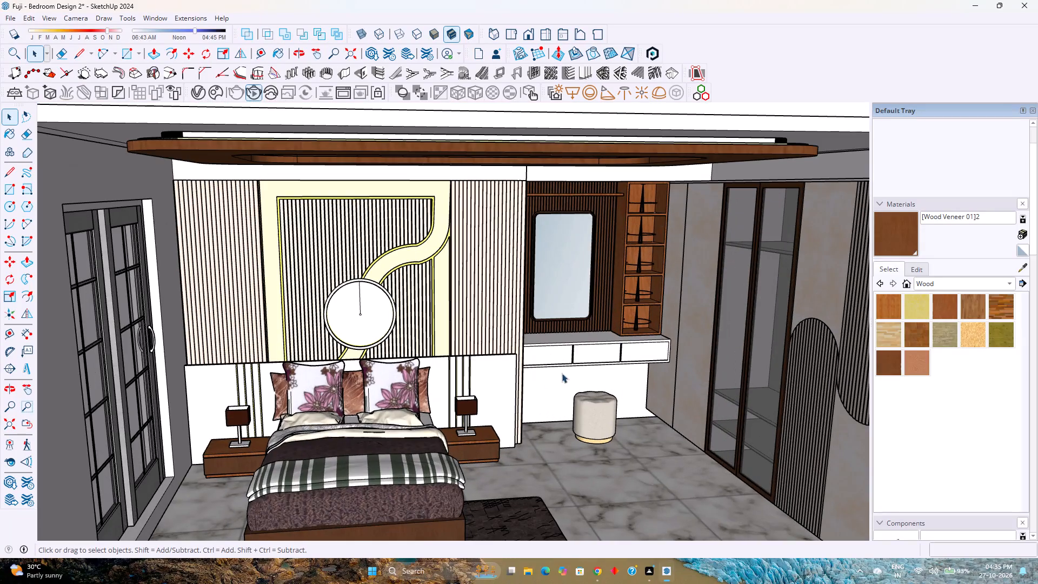
scroll(581, 368, "up", 10)
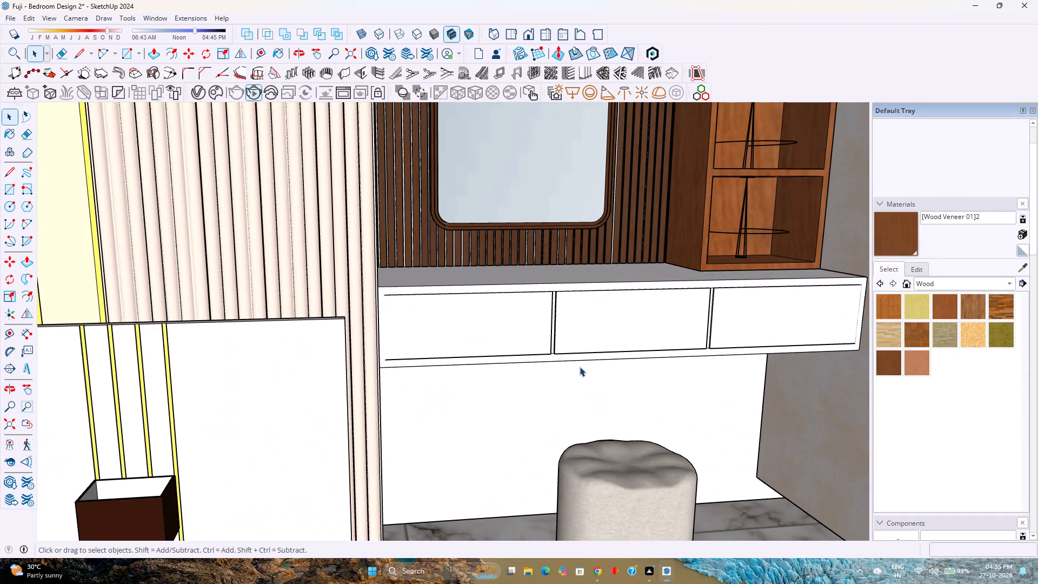
scroll(641, 333, "down", 10)
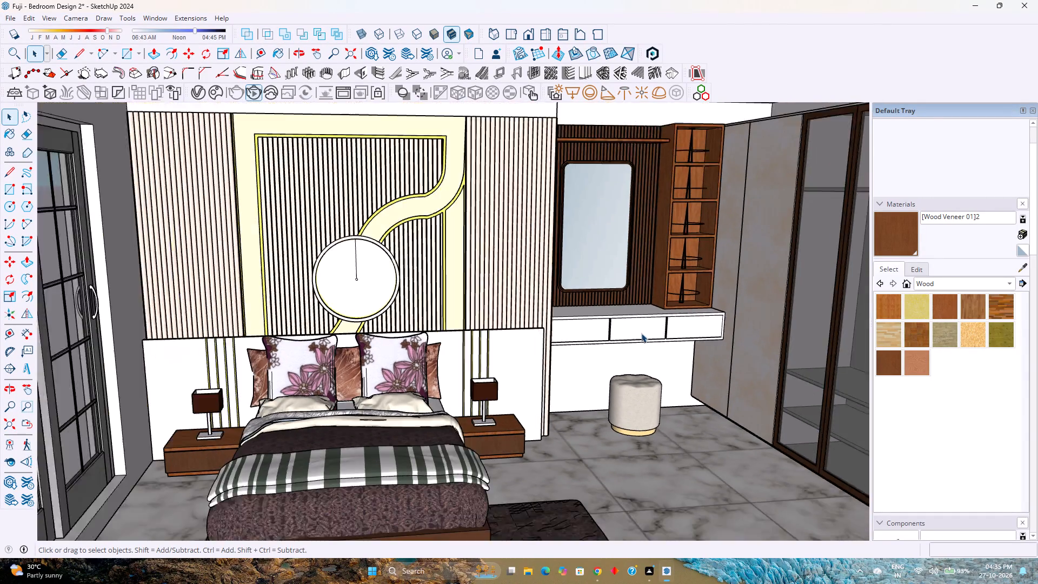
scroll(641, 333, "down", 5)
middle_click_drag(575, 347, 513, 255)
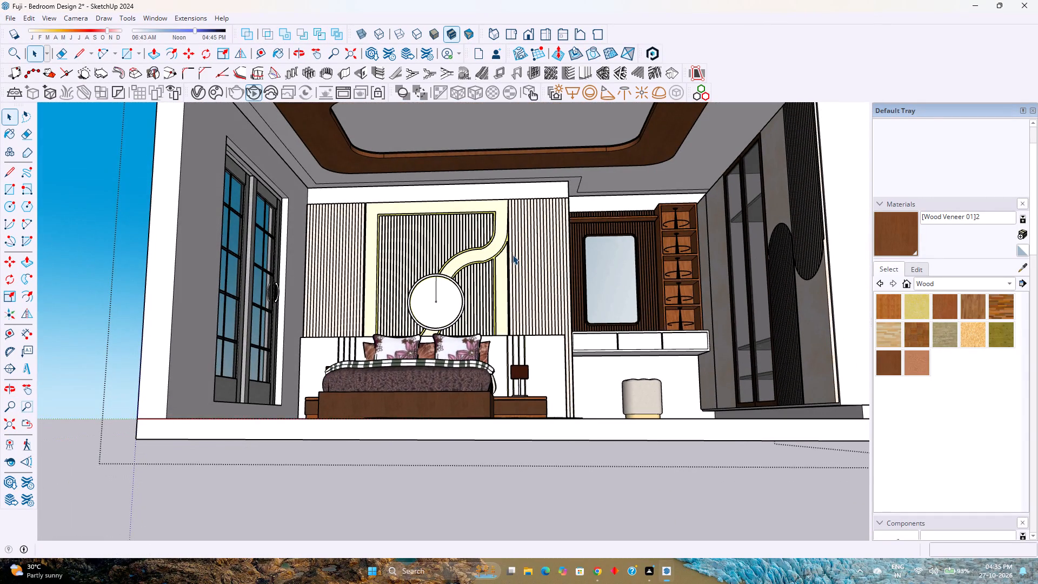
middle_click_drag(513, 255, 550, 323, "shift")
middle_click(550, 323, "shift")
scroll(544, 307, "down", 1)
Inside the ceiling group, draw a 6" line across the border strip at the corner above the bed wall, separating the strip along that wall.
scroll(353, 233, "up", 4)
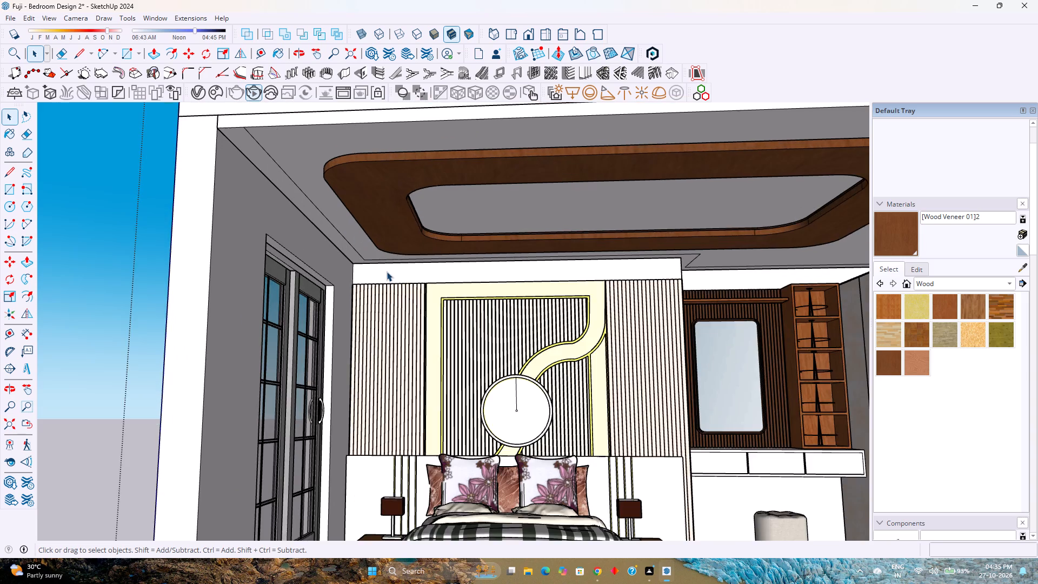
scroll(387, 271, "up", 7)
double_click(376, 253)
scroll(376, 253, "up", 3)
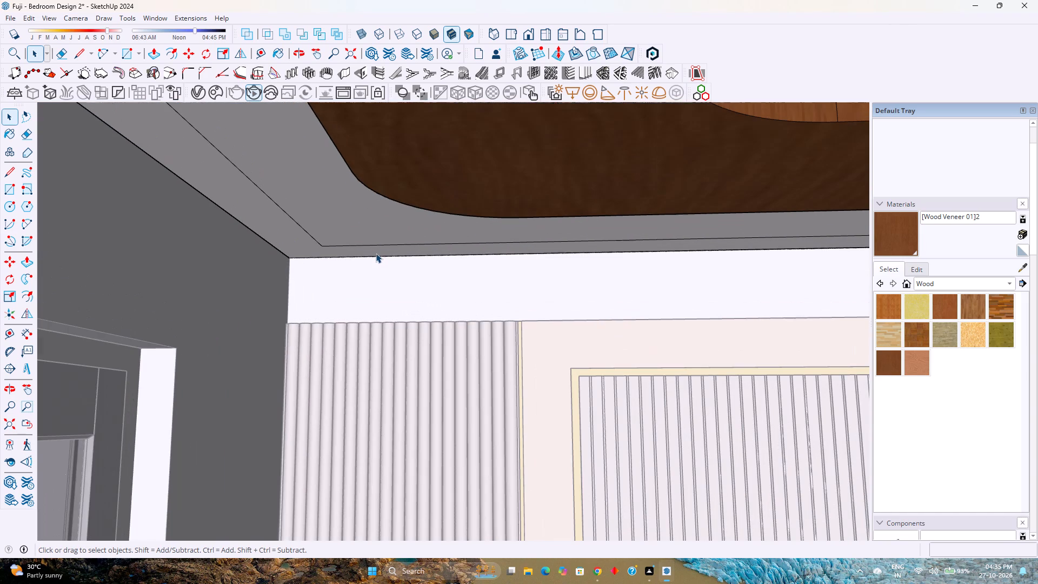
left_click(376, 253)
scroll(376, 253, "up", 2)
double_click(374, 250)
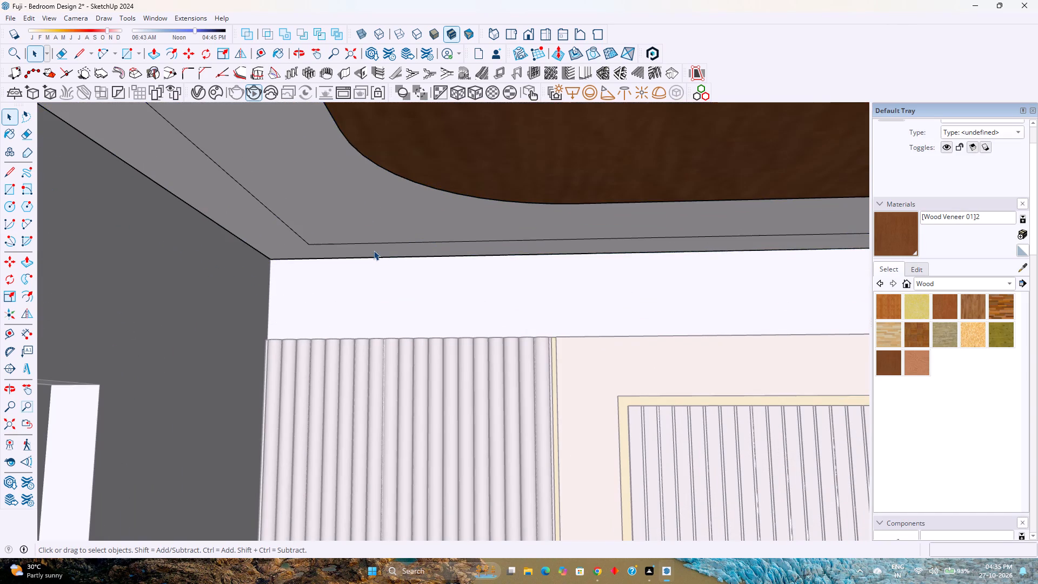
scroll(374, 250, "up", 2)
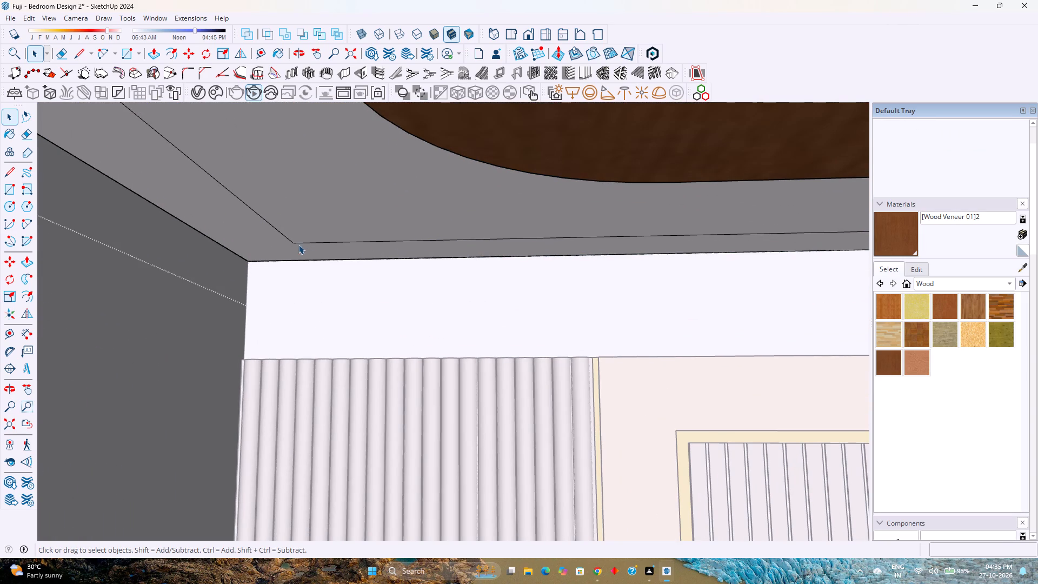
left_click(300, 250)
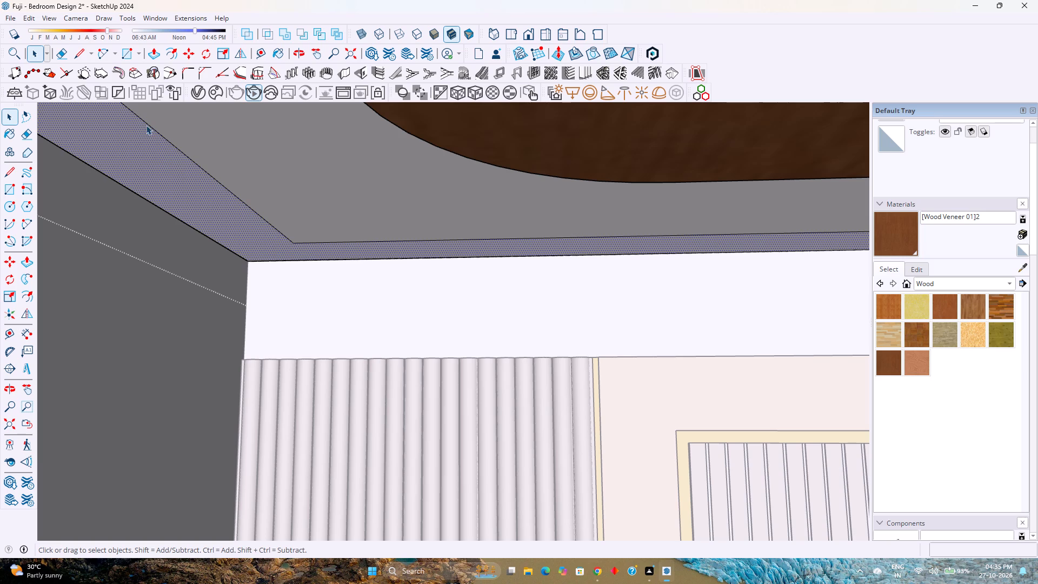
left_click(82, 57)
left_click(295, 241)
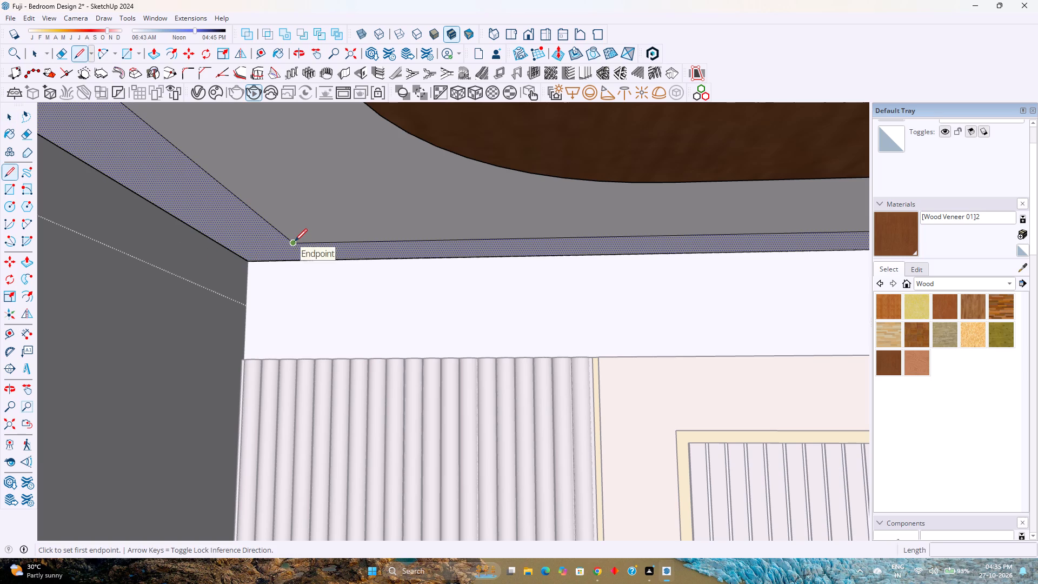
left_click(309, 265)
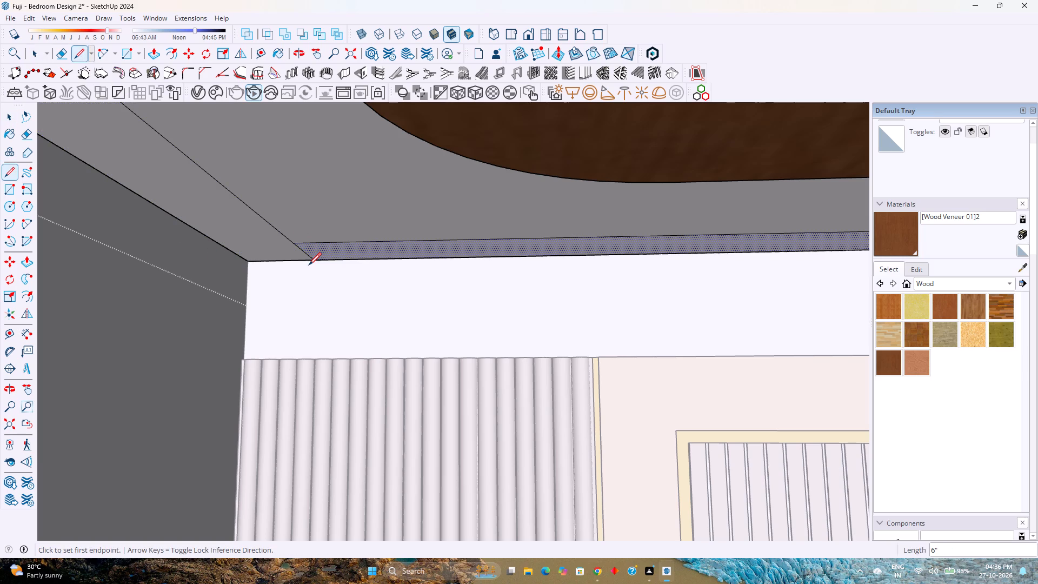
Push/Pull the ceiling border strip along the bed wall down about 8 13/16" to the top of the fluted panels.
key("space")
key("p")
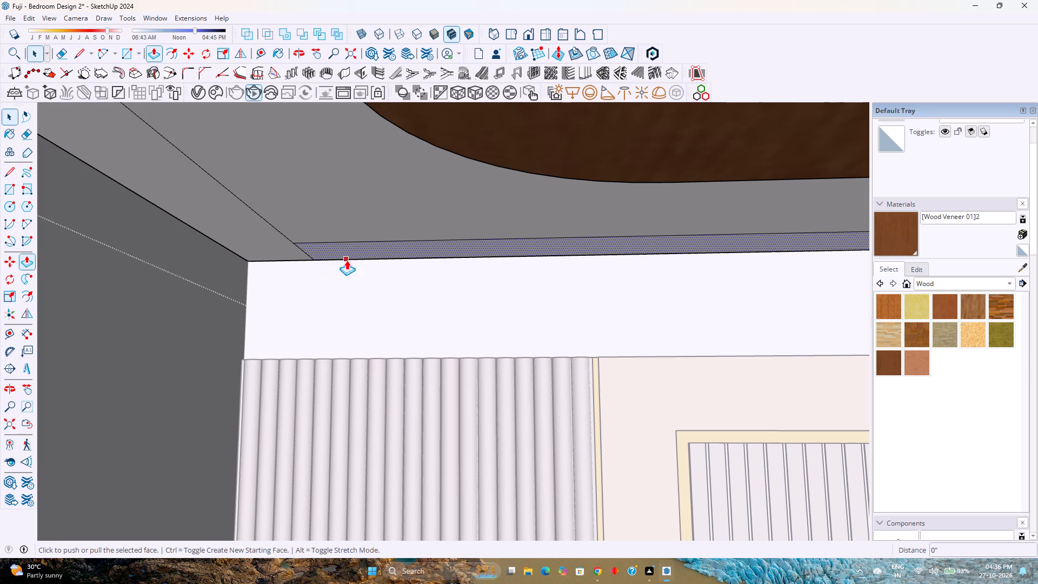
left_click(381, 252)
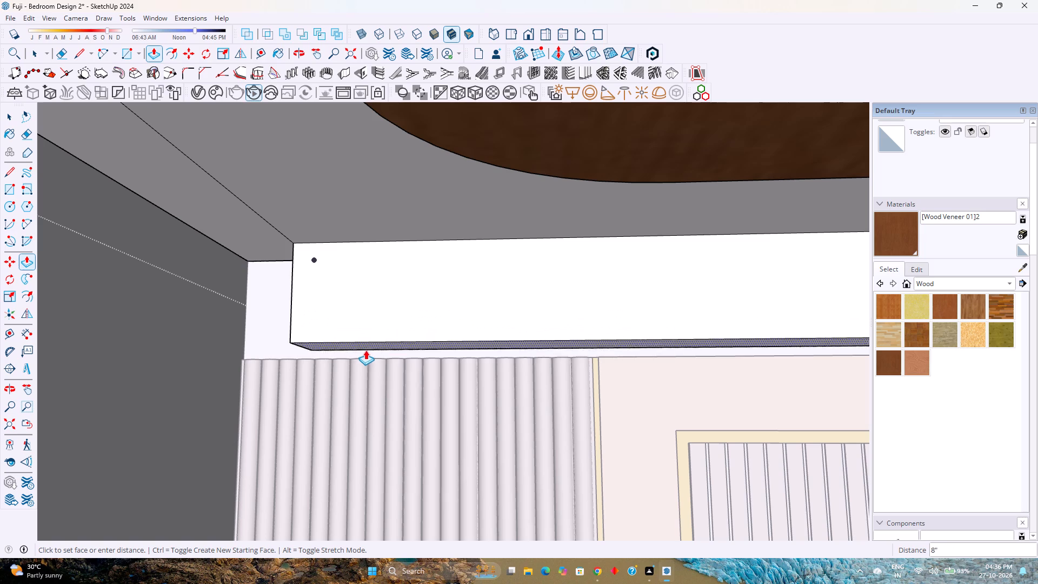
left_click(244, 359)
Push the new ceiling drop's front face back about 5 5/16" towards the fluted panel.
middle_click_drag(245, 353, 291, 357)
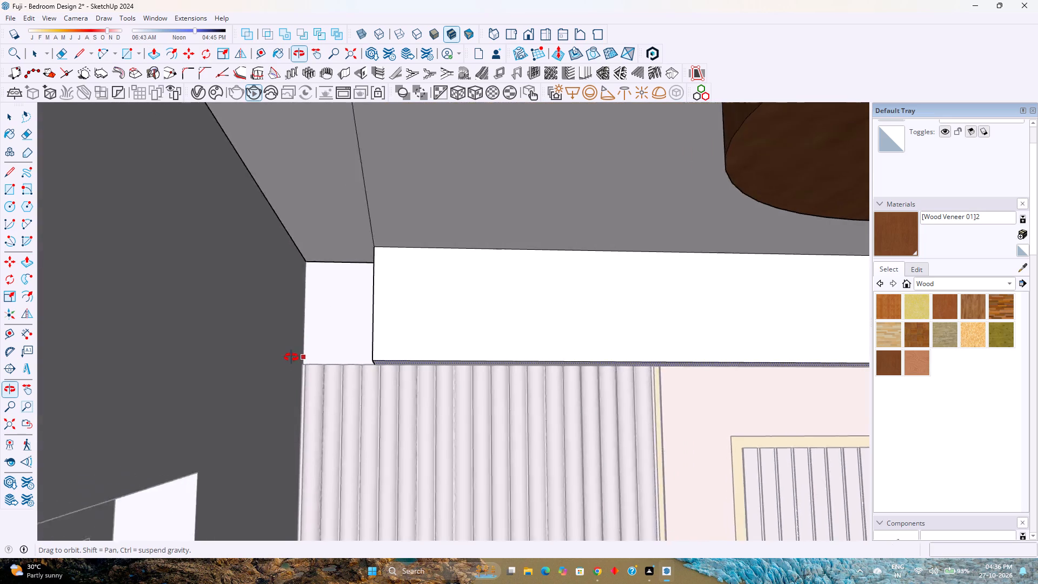
middle_click_drag(291, 357, 292, 357)
middle_click_drag(292, 357, 316, 362)
middle_click_drag(316, 362, 257, 342)
middle_click(257, 342)
left_click(374, 318)
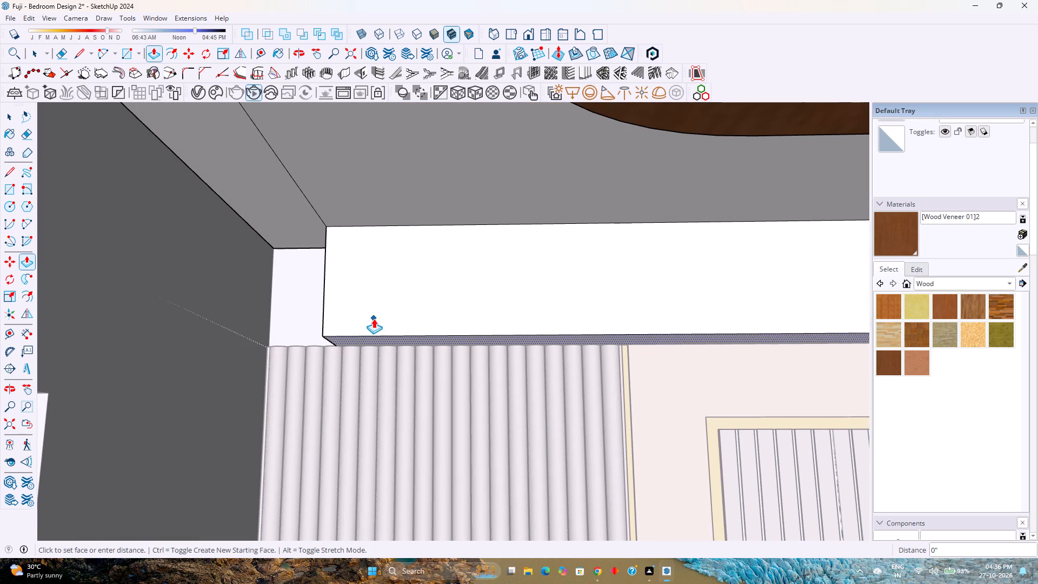
key("Escape")
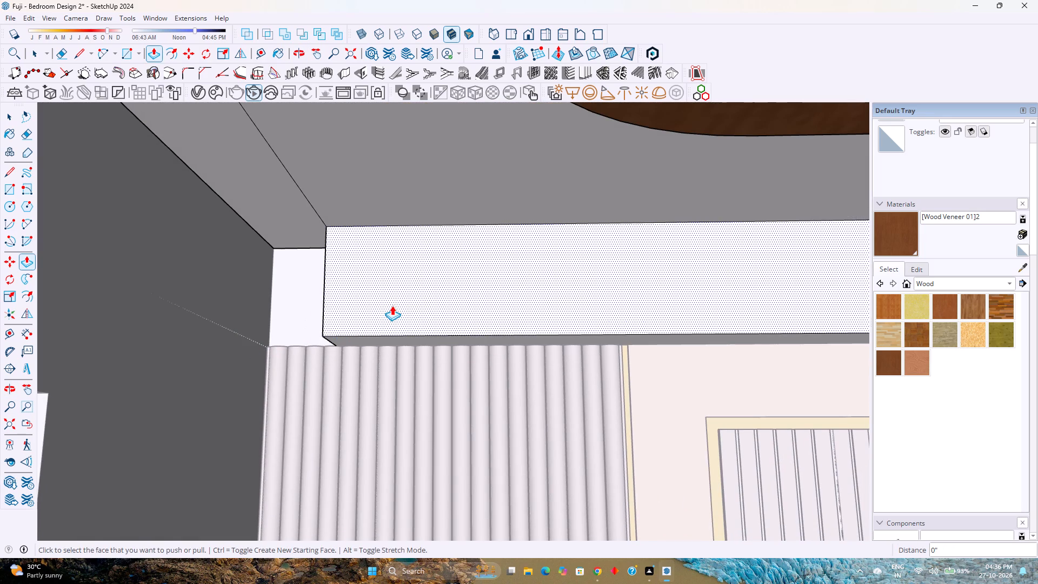
left_click(392, 306)
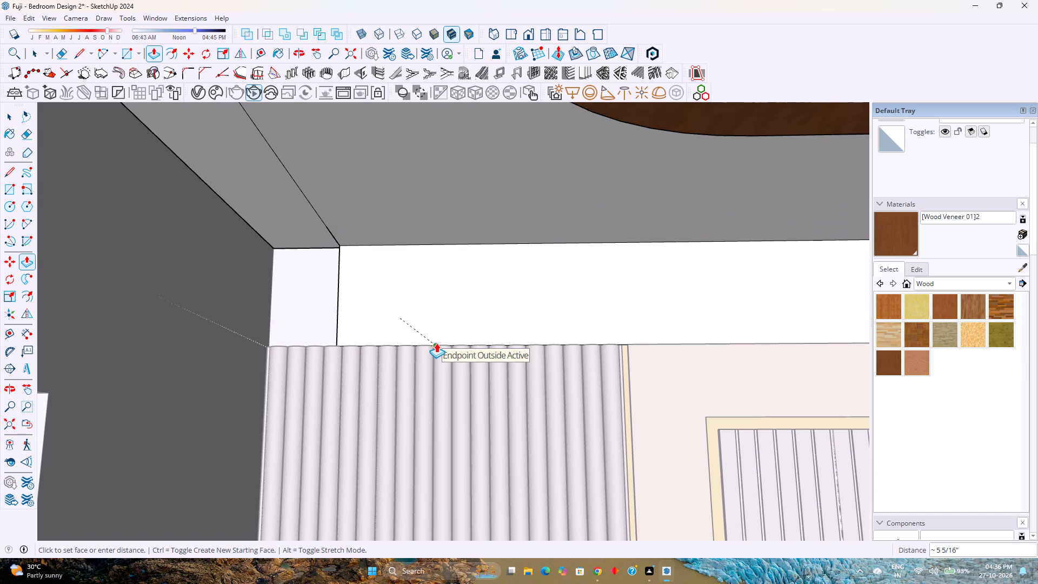
left_click(436, 343)
Push the ceiling drop's front face back about another 3/16" above the fluted panel's top edge.
scroll(334, 307, "up", 3)
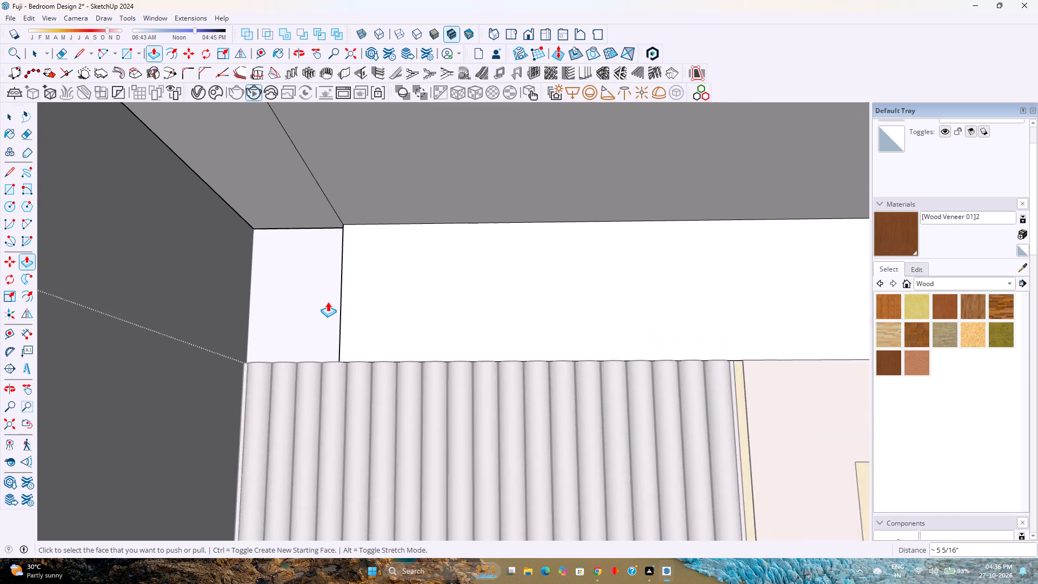
scroll(328, 302, "up", 6)
middle_click_drag(328, 302, 442, 377)
middle_click(442, 377)
scroll(410, 395, "up", 1)
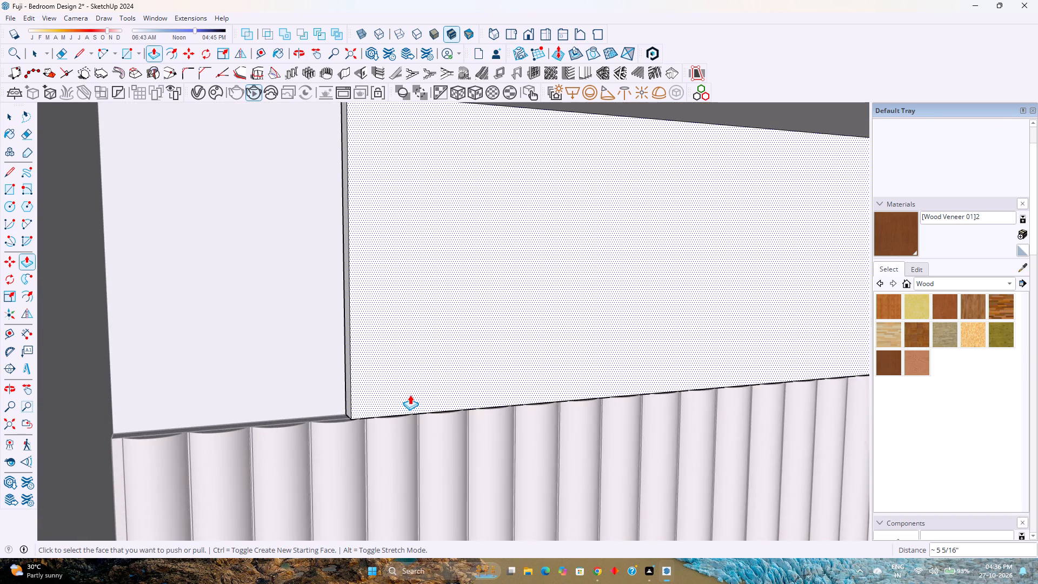
scroll(410, 395, "up", 5)
middle_click_drag(400, 391, 520, 431)
middle_click(520, 431)
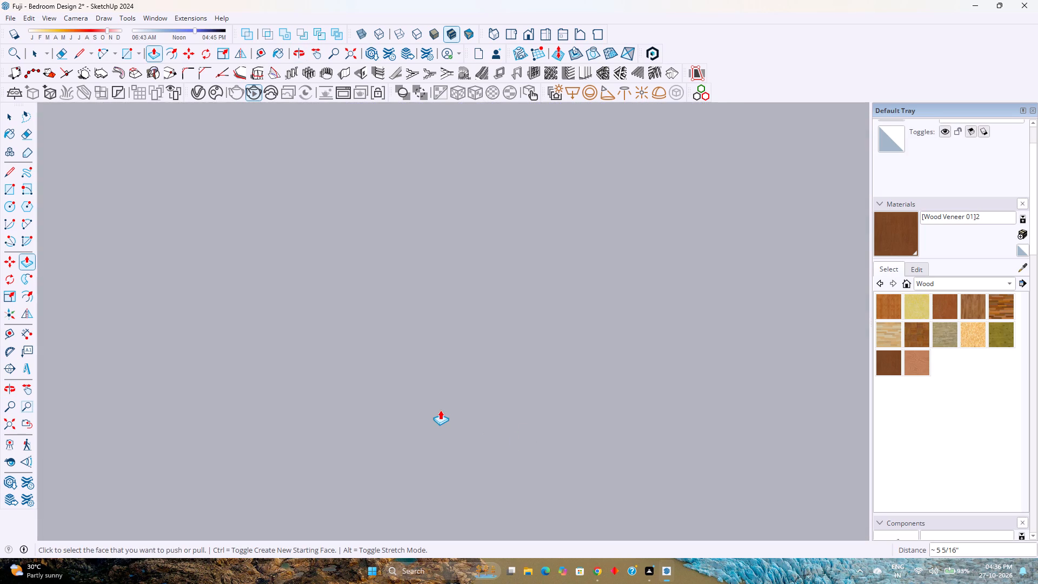
middle_click_drag(429, 407, 231, 371)
middle_click_drag(467, 384, 415, 371, "shift")
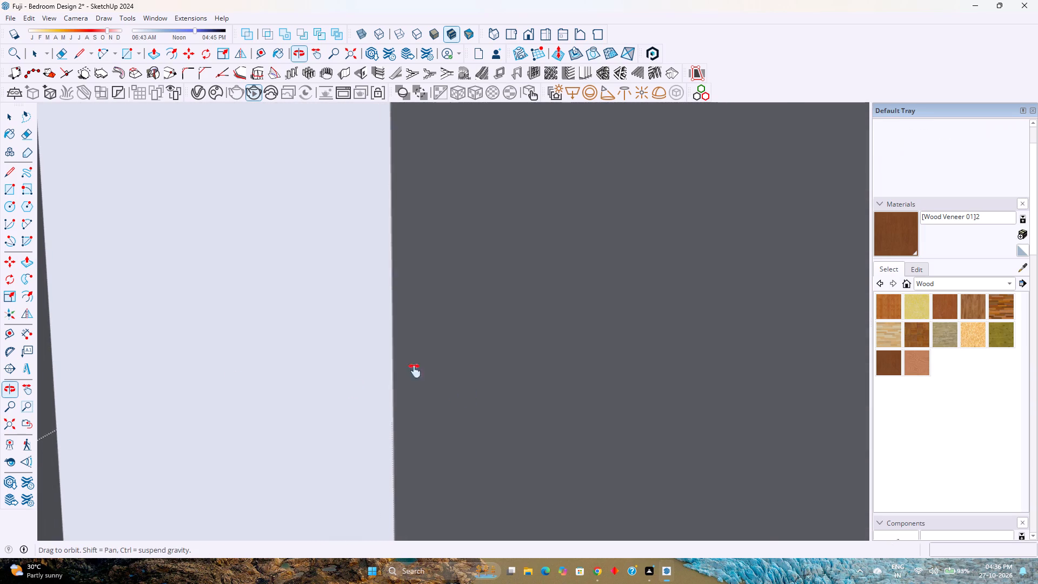
middle_click_drag(415, 371, 206, 349, "shift")
middle_click(206, 349, "shift")
scroll(271, 357, "down", 18)
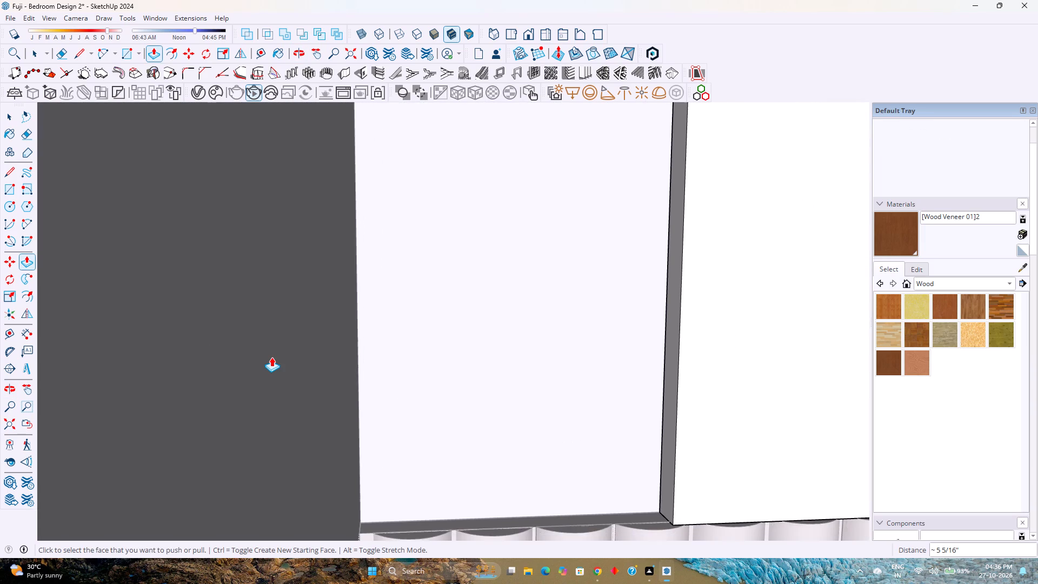
scroll(271, 357, "down", 3)
left_click(664, 457)
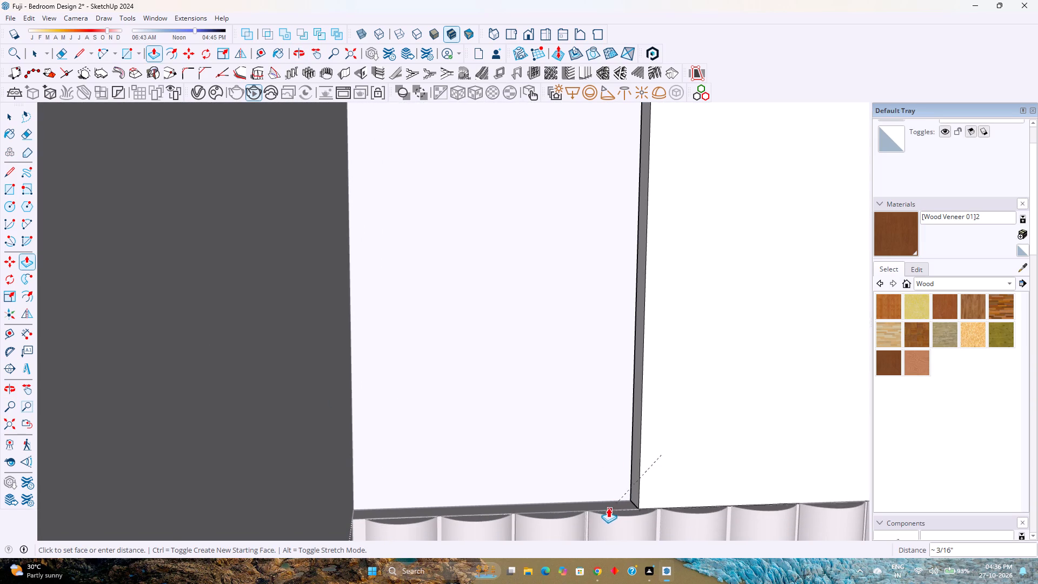
scroll(592, 509, "up", 8)
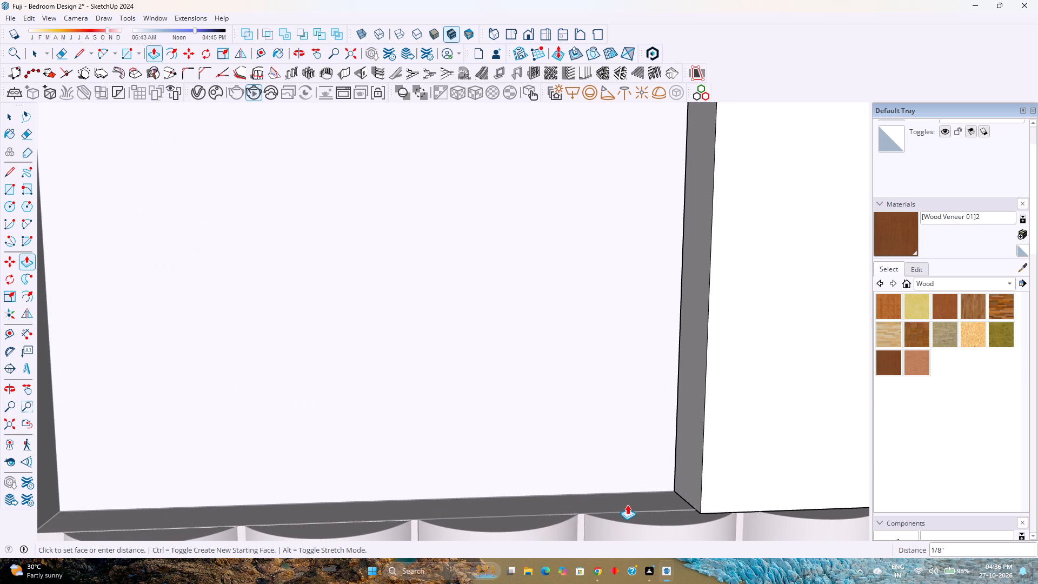
left_click(697, 509)
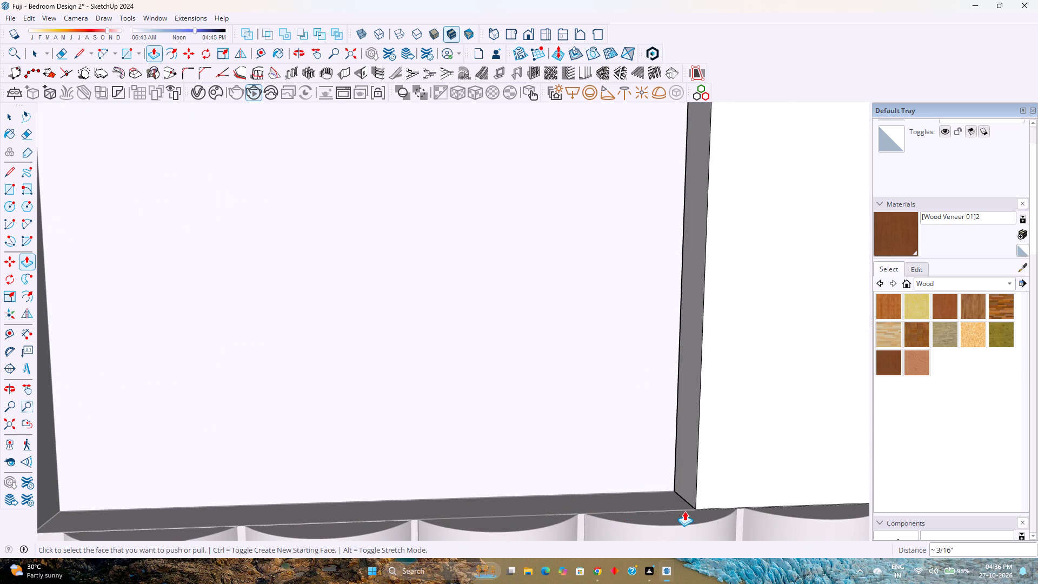
Push the ceiling drop's front face back a further 1/4" to thin it above the fluted panel.
scroll(684, 511, "up", 1)
middle_click_drag(684, 511, 718, 536)
middle_click(718, 536)
scroll(706, 509, "up", 5)
left_click(724, 465)
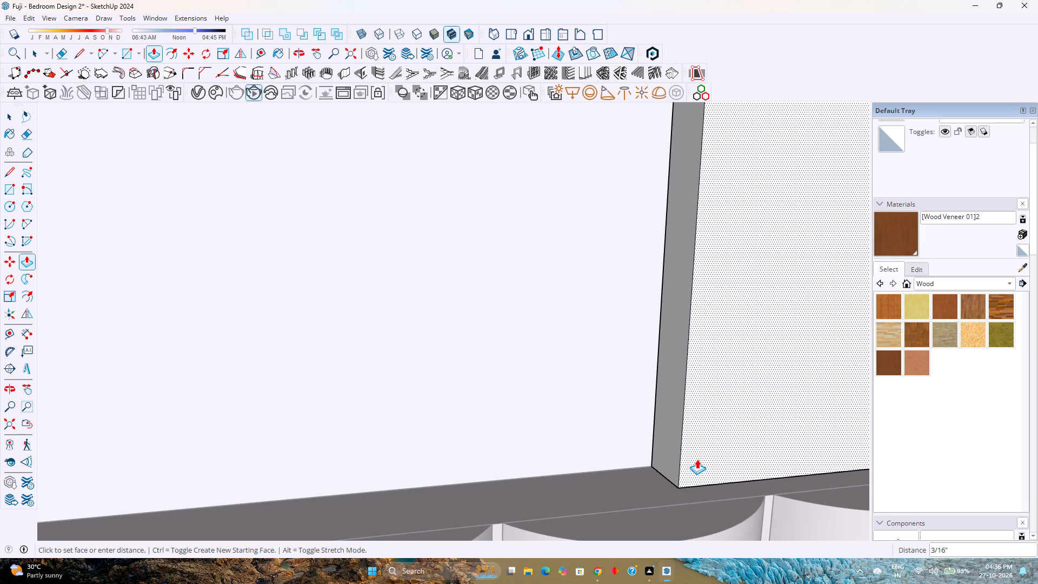
left_click(691, 459)
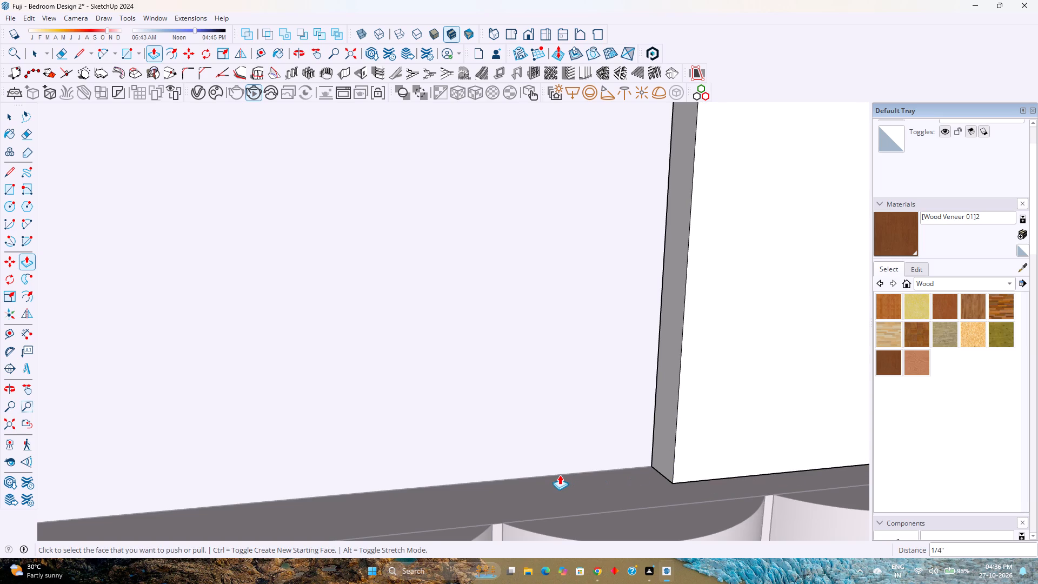
key("space")
scroll(554, 475, "down", 4)
key("Escape")
Push the end face of the bed-wall ceiling drop back 5.5" where it meets the dressing-unit alcove.
scroll(554, 475, "down", 9)
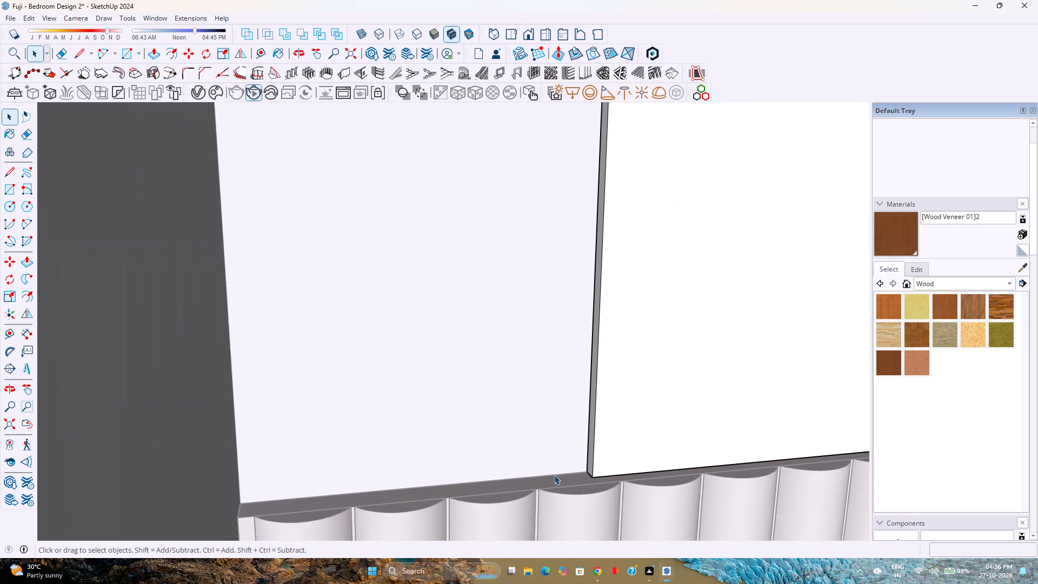
scroll(554, 475, "down", 3)
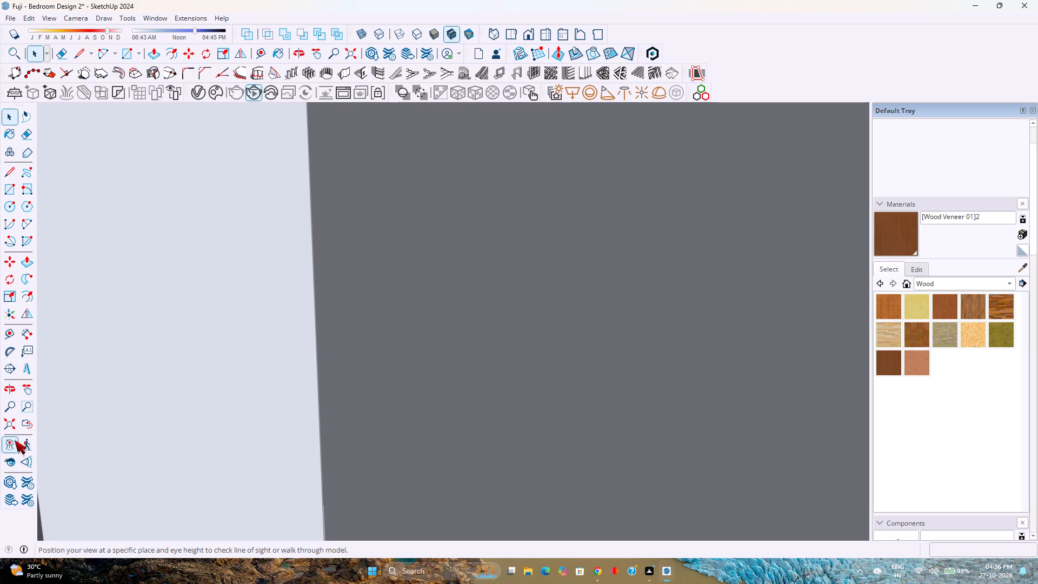
left_click(6, 427)
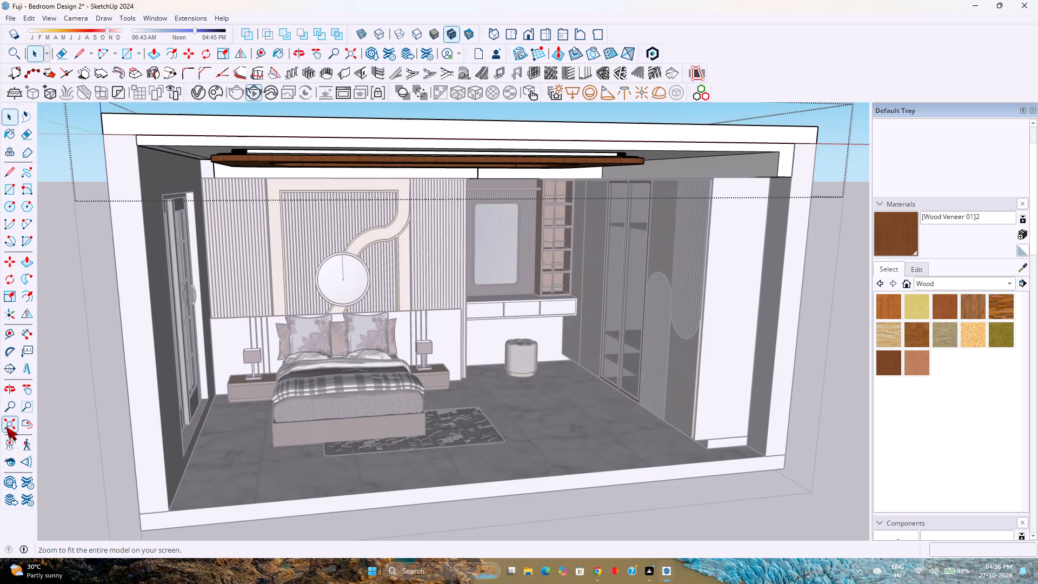
middle_click_drag(254, 245, 295, 290, "shift")
middle_click_drag(314, 306, 307, 297)
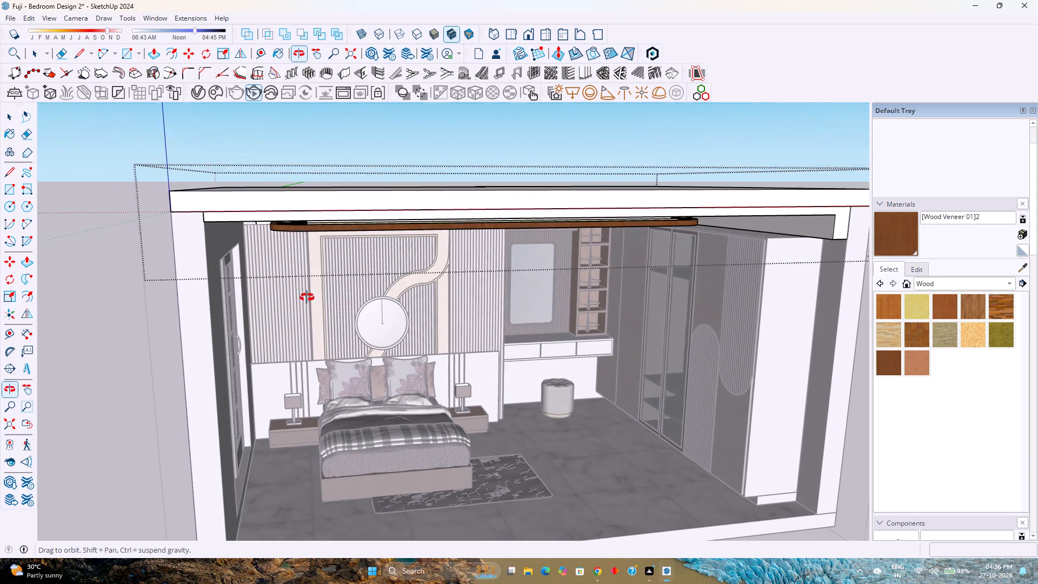
middle_click_drag(307, 297, 281, 247)
middle_click(280, 246)
scroll(516, 220, "up", 9)
middle_click_drag(541, 247, 502, 240)
middle_click_drag(502, 240, 491, 237)
middle_click(491, 237)
middle_click_drag(490, 237, 475, 236)
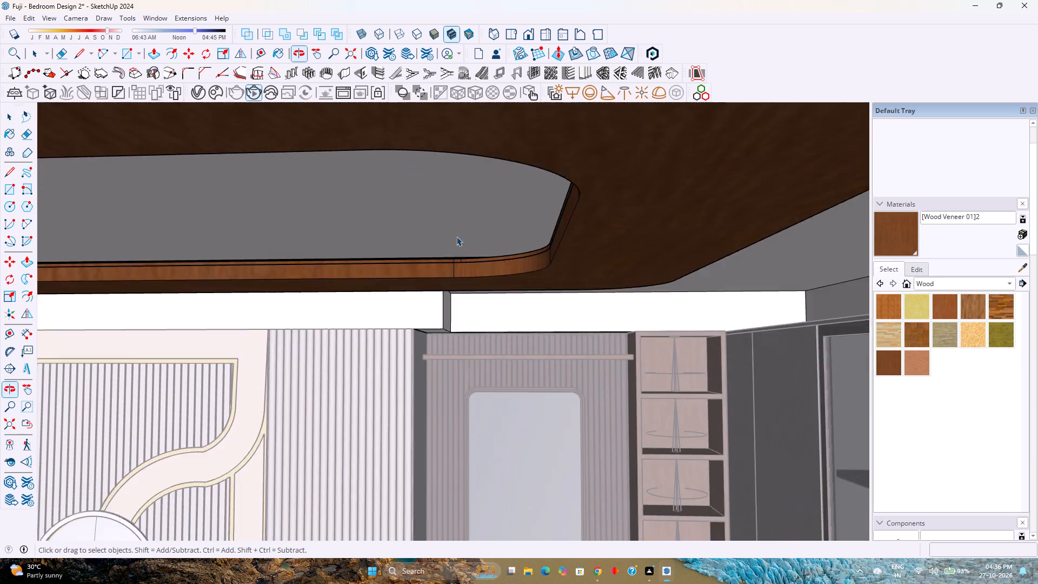
middle_click(456, 236)
middle_click(456, 236)
middle_click(456, 236)
scroll(459, 383, "up", 3)
middle_click_drag(448, 376, 414, 328)
middle_click(414, 328)
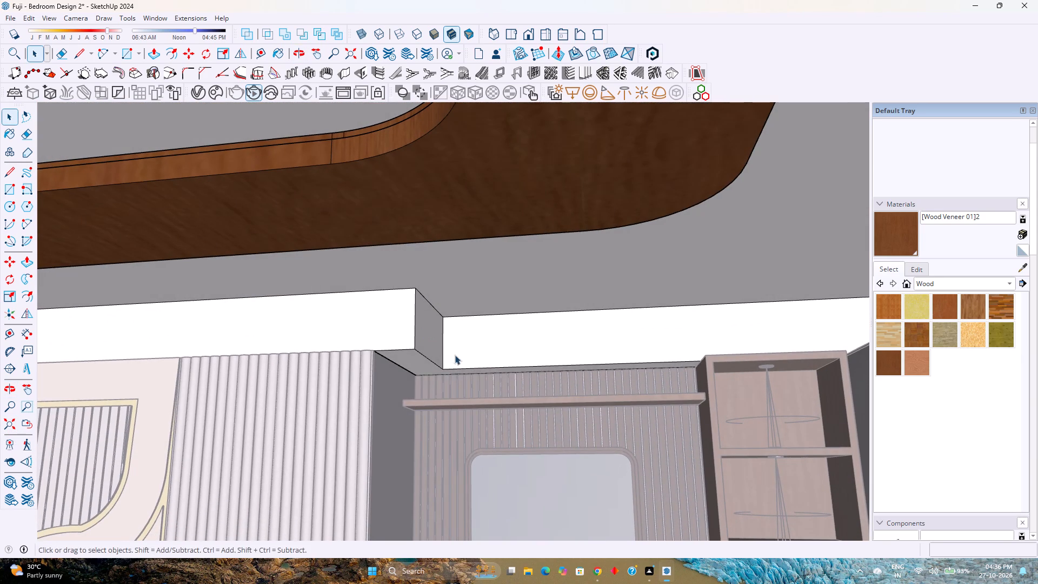
key("p")
key("Escape")
key("space")
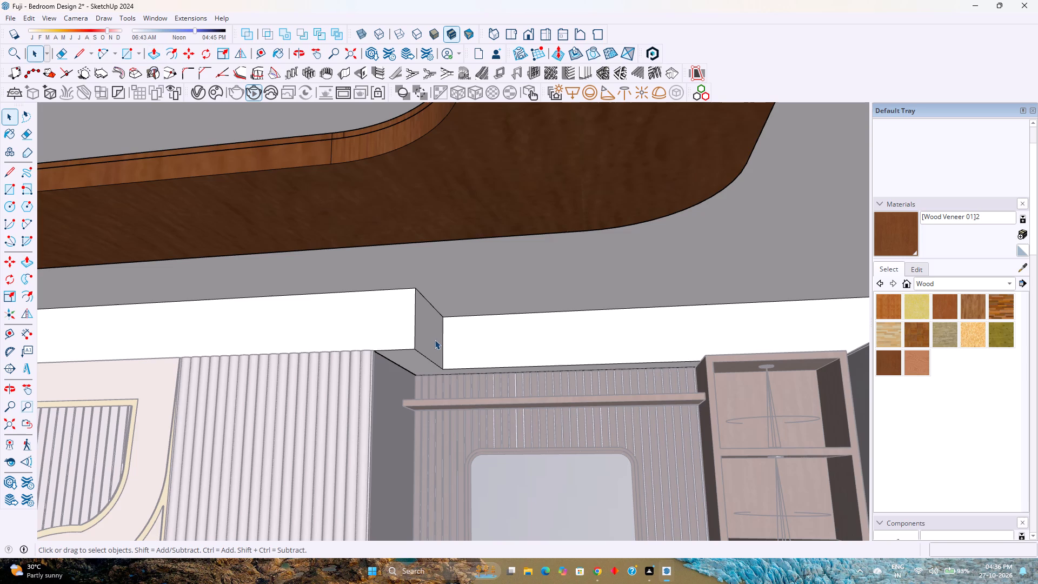
left_click(433, 340)
double_click(433, 340)
scroll(433, 340, "up", 2)
left_click(433, 340)
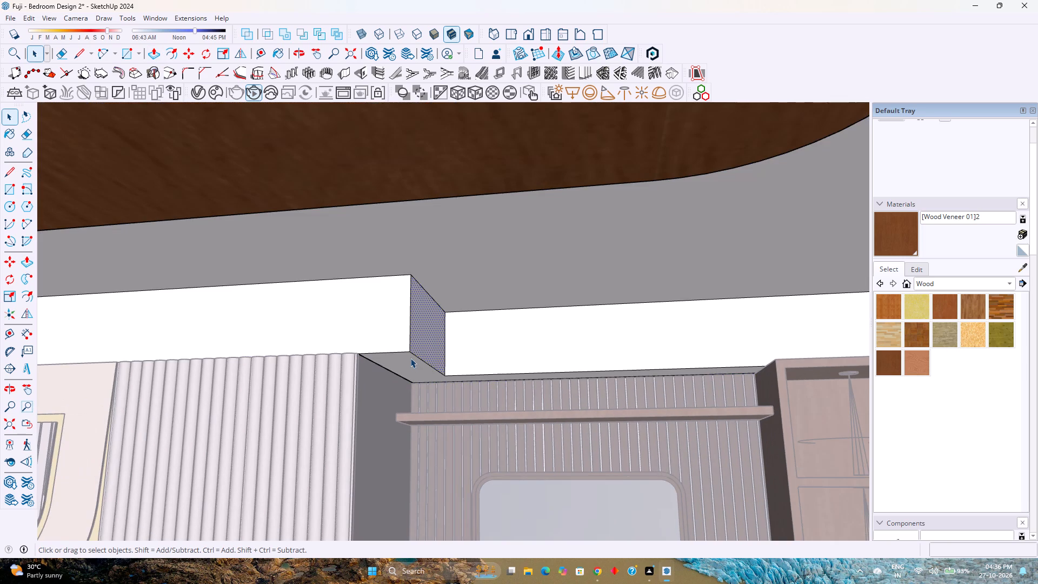
key("p")
left_click(420, 347)
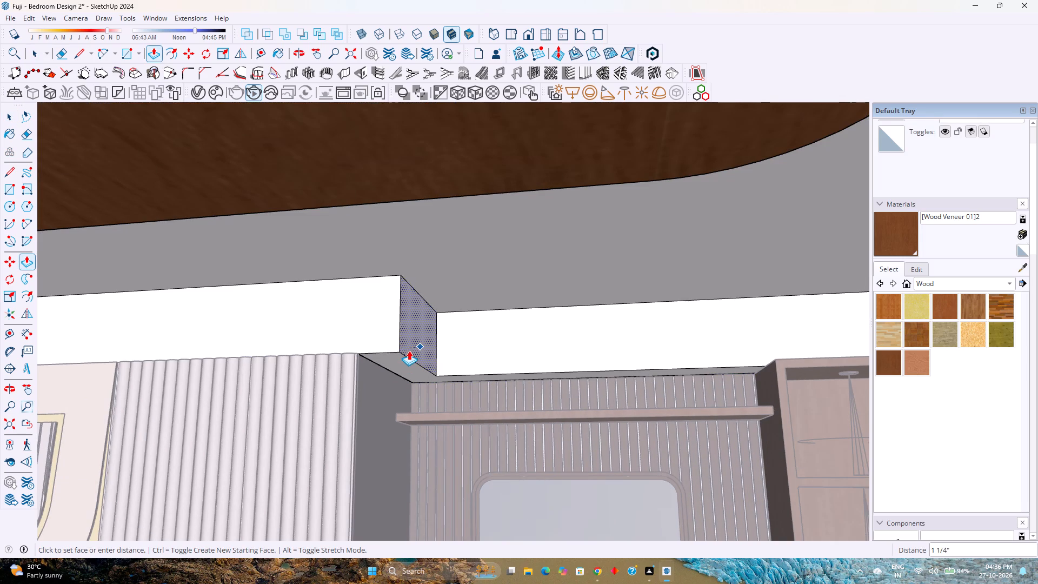
scroll(370, 356, "up", 5)
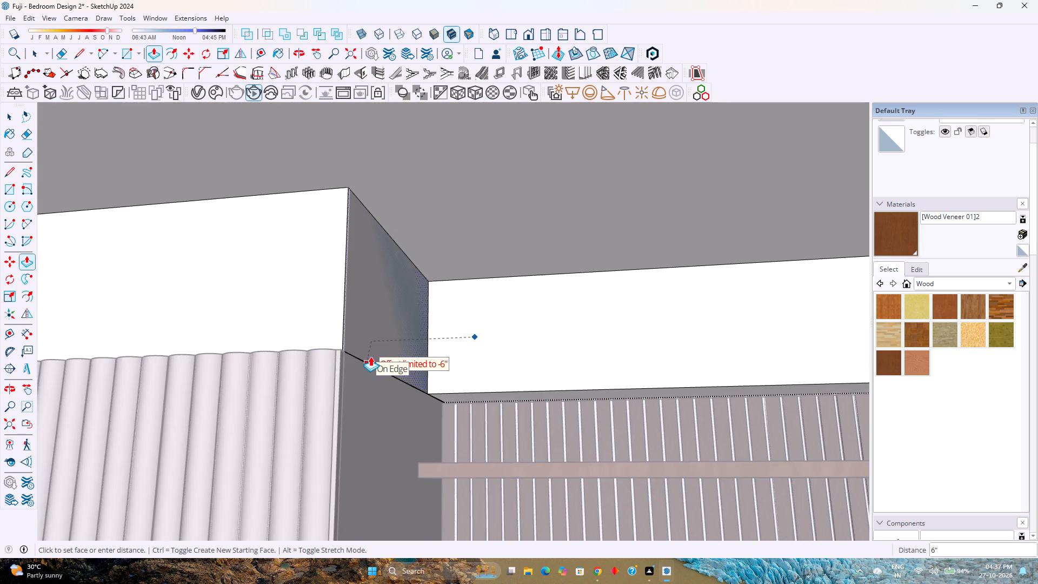
scroll(370, 356, "up", 4)
middle_click_drag(370, 357, 380, 401)
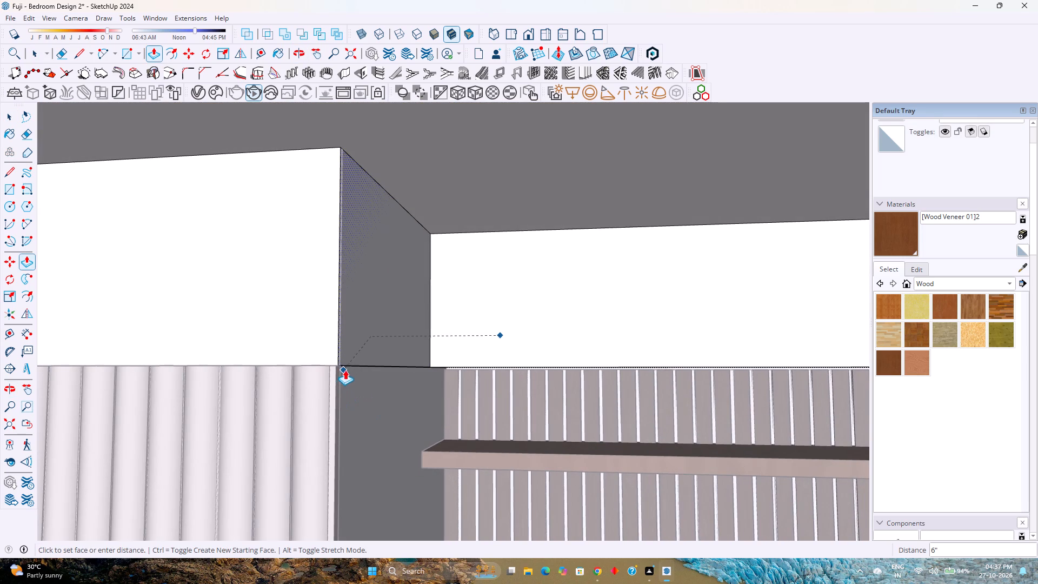
scroll(348, 371, "up", 4)
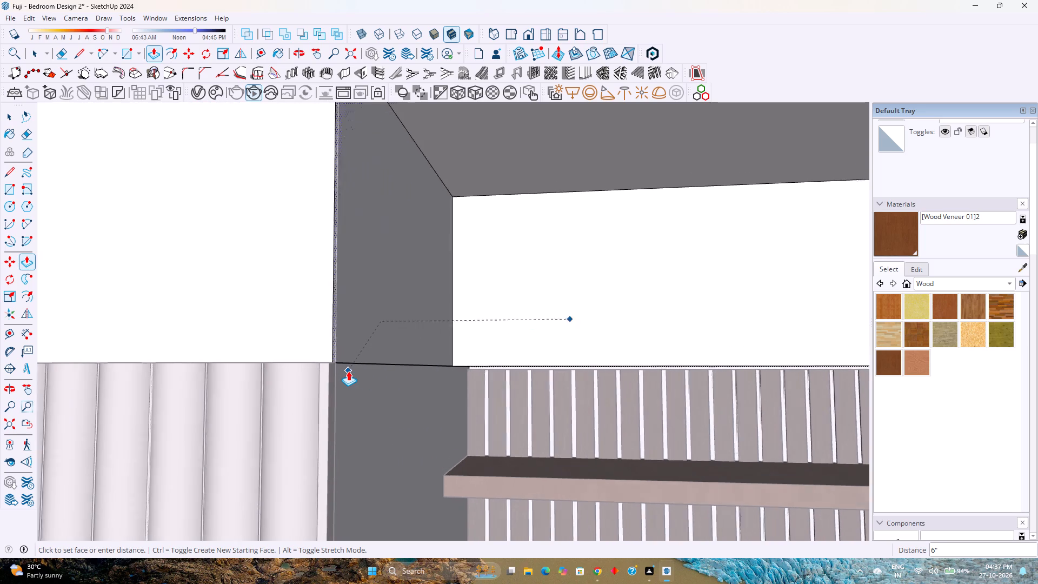
scroll(348, 371, "up", 1)
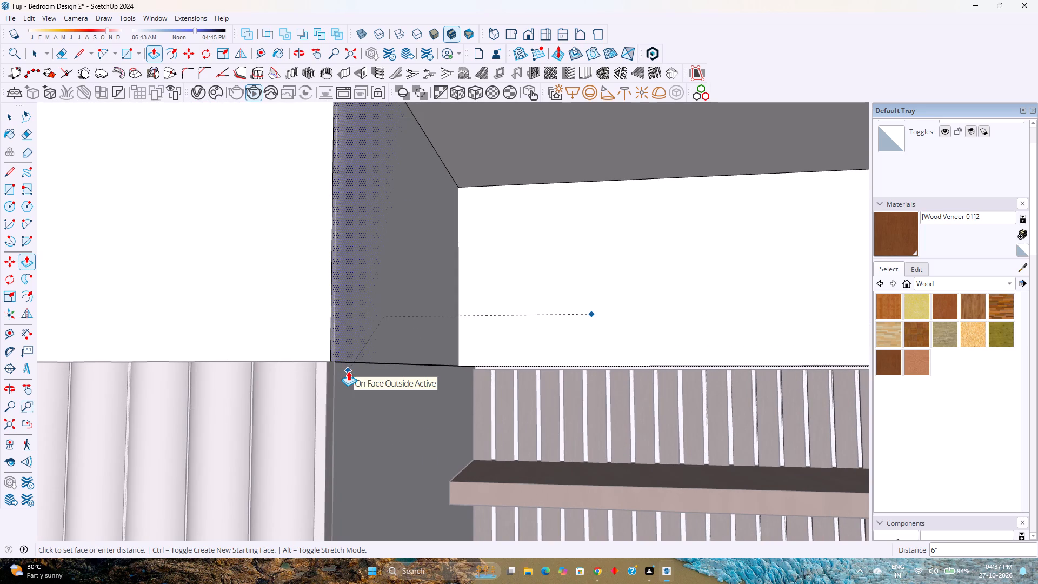
type("5.5")
key("Return")
key("space")
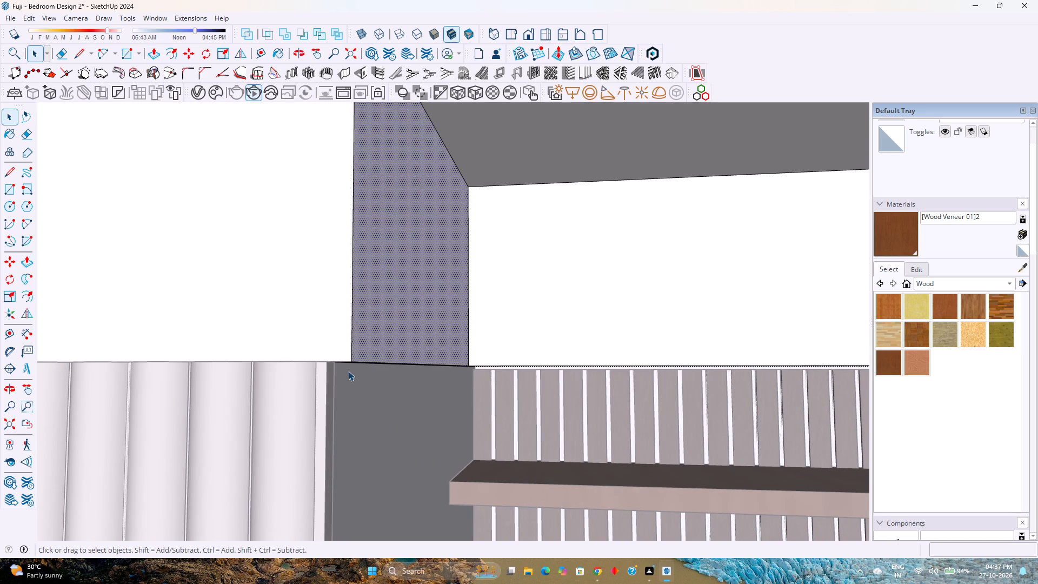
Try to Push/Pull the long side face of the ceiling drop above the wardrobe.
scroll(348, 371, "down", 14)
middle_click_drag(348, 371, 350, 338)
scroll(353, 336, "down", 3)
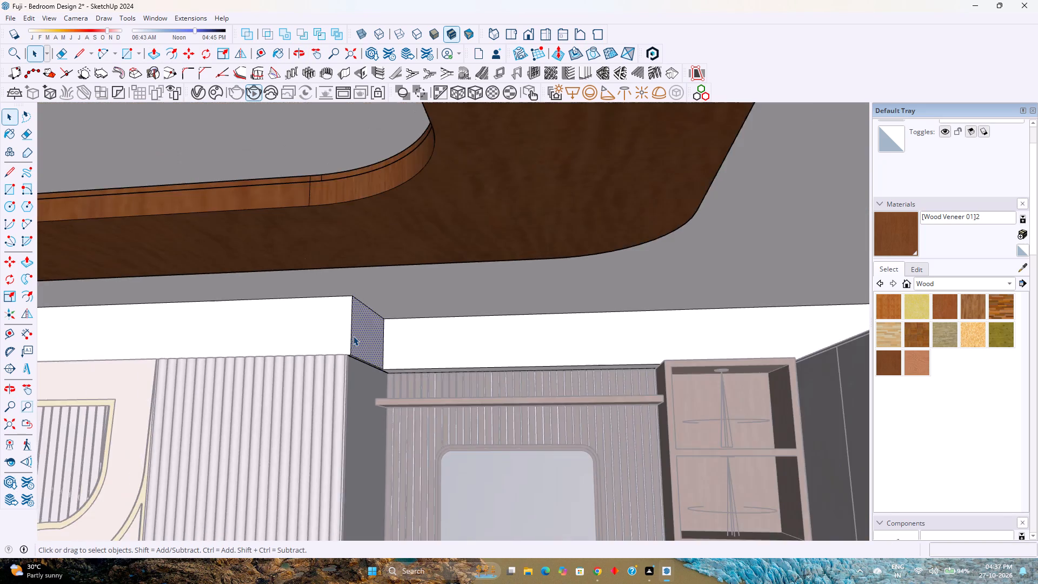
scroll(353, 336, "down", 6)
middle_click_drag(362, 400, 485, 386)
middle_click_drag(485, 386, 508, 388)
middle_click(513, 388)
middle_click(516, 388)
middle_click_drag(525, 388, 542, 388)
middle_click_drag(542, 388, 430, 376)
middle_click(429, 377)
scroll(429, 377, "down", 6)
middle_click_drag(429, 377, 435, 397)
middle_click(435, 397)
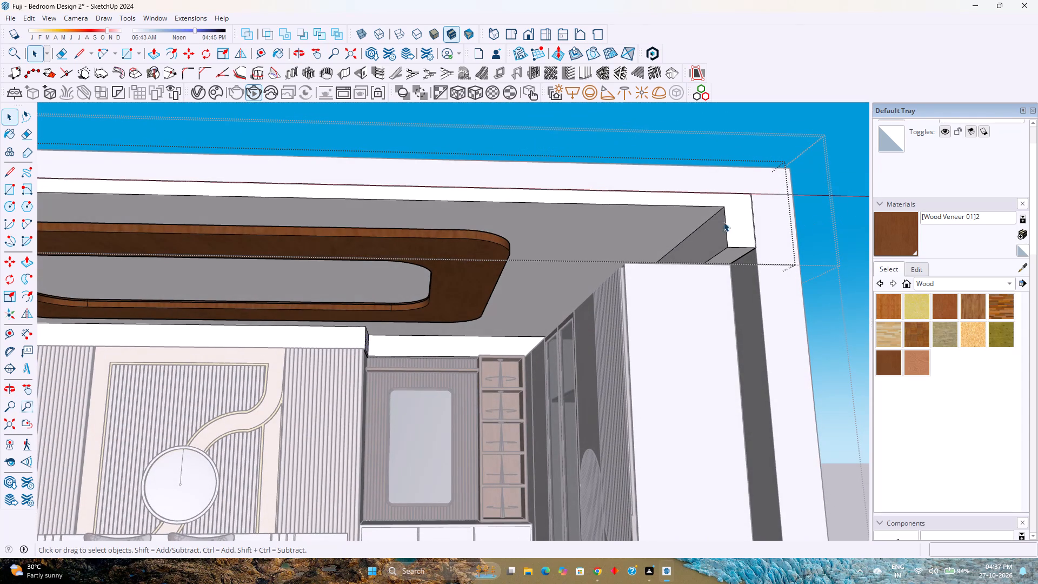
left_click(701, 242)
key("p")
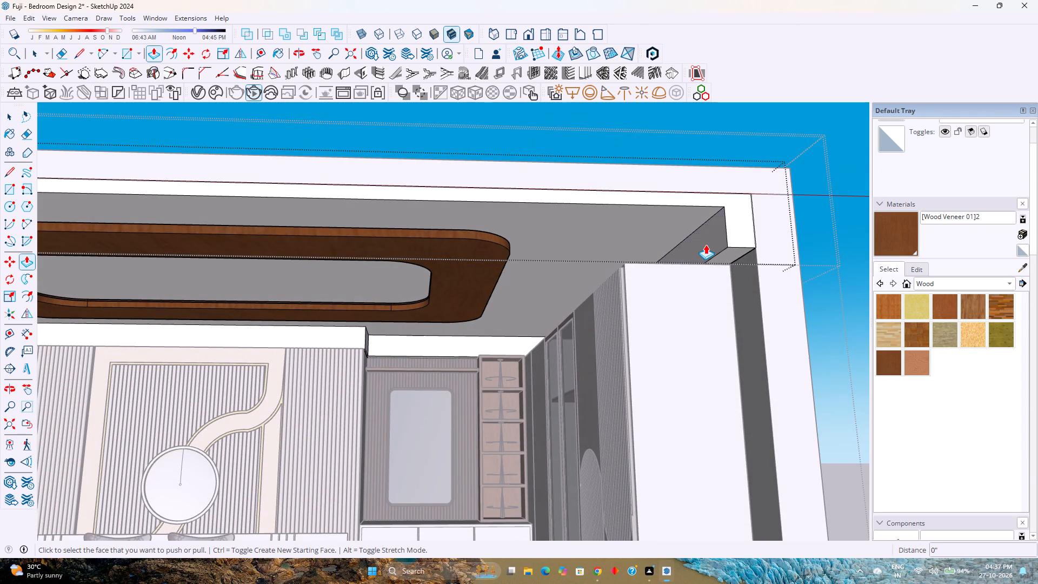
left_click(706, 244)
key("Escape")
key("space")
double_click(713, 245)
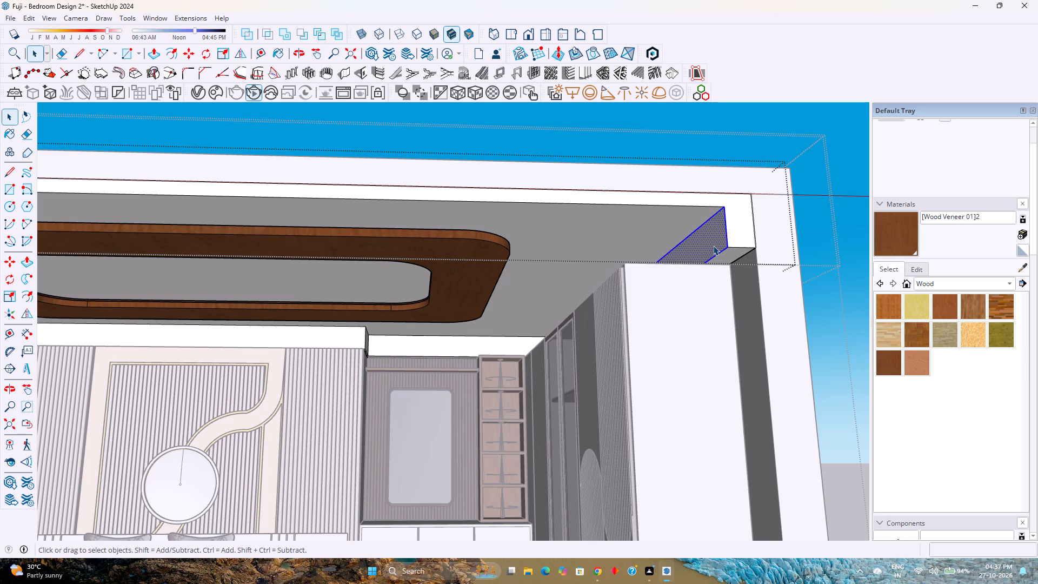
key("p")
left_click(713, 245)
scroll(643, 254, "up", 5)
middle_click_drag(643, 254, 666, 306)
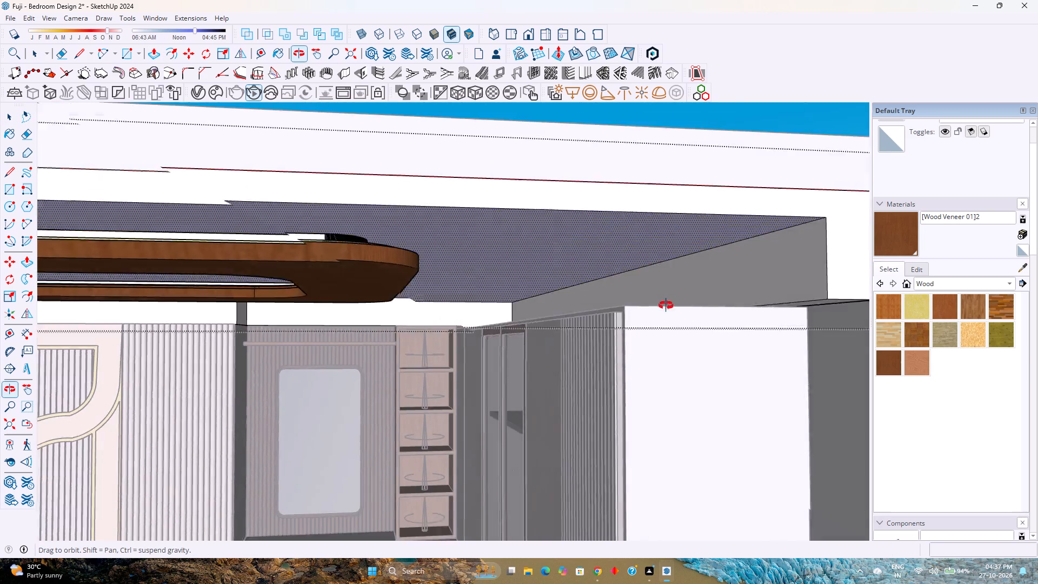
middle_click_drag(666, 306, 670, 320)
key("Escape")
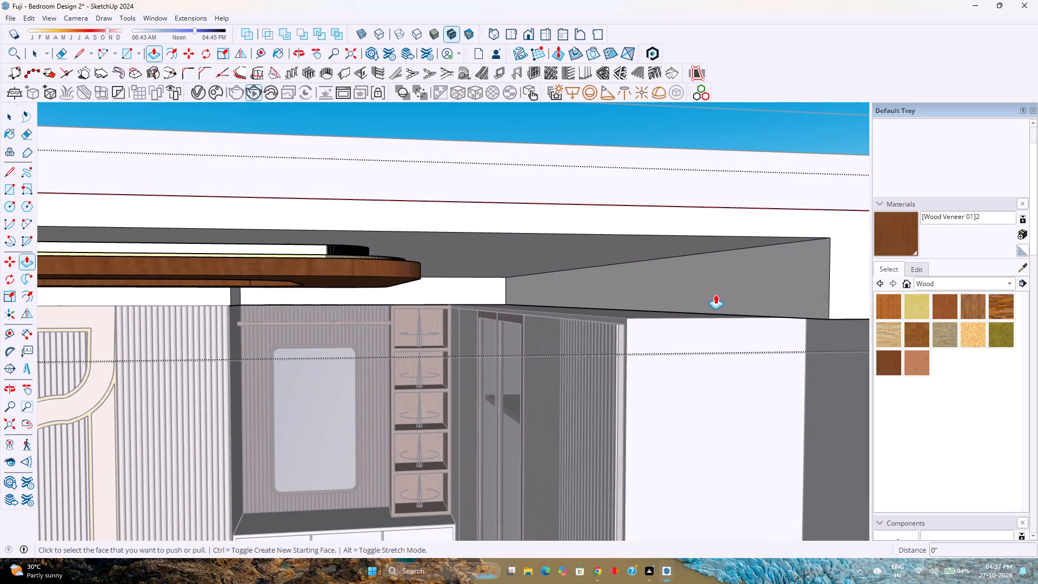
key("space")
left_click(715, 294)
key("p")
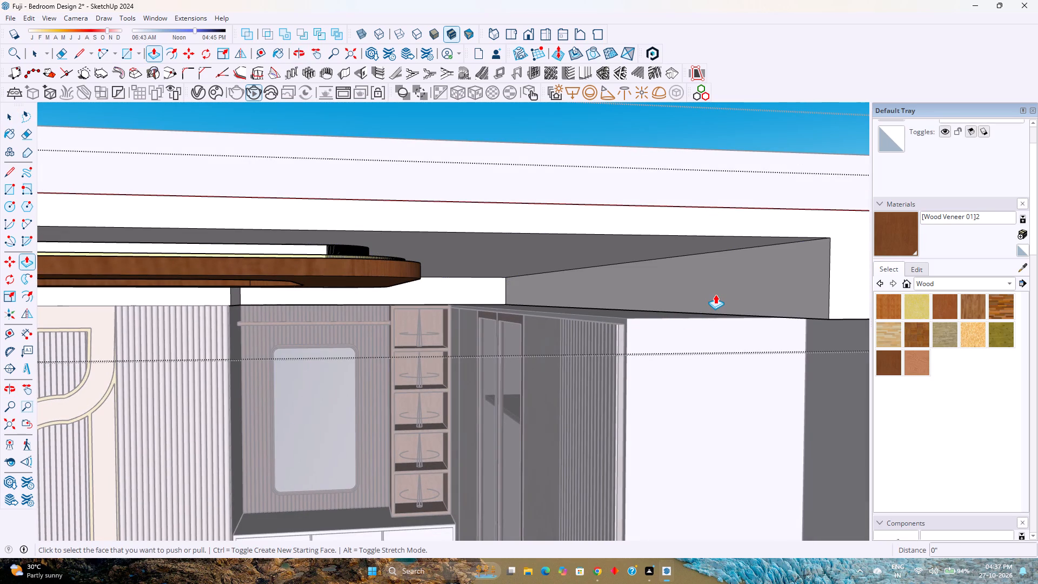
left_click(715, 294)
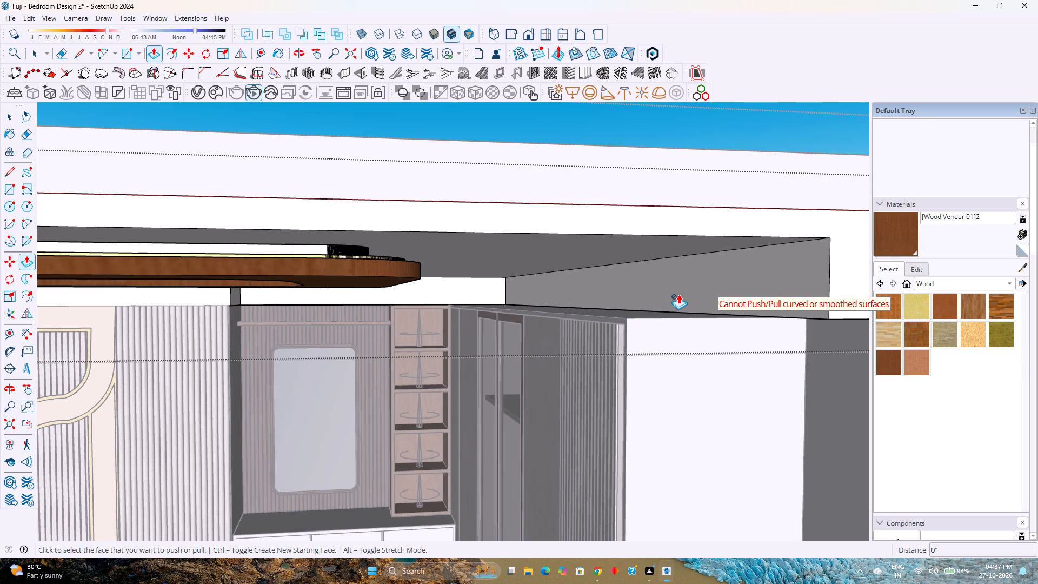
Apply Explode Curve to the side face and bounding edges of the ceiling drop above the wardrobe.
key("space")
scroll(680, 293, "up", 2)
left_click(680, 293)
scroll(680, 293, "up", 2)
middle_click_drag(680, 293, 678, 293)
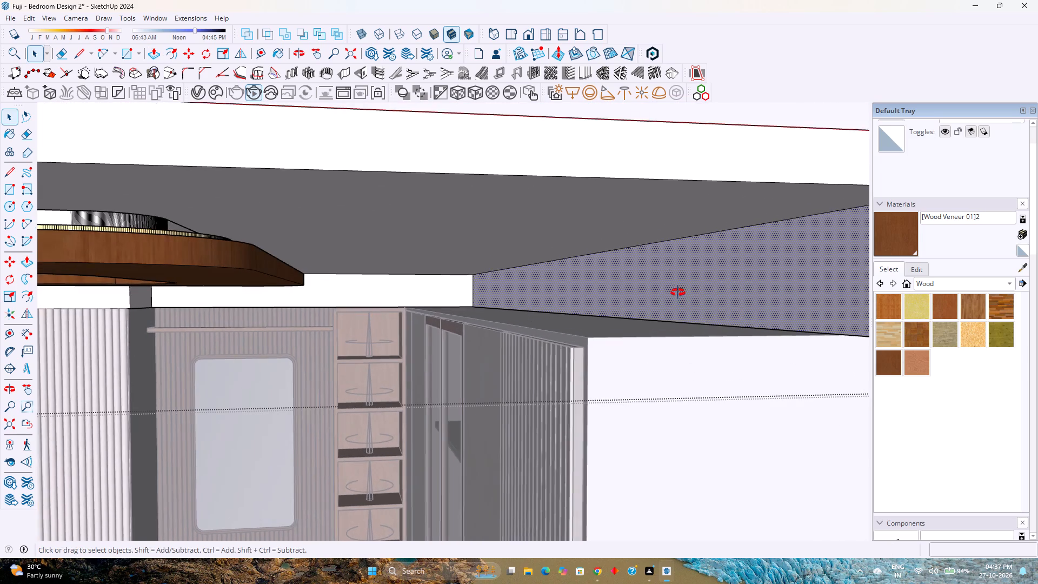
middle_click_drag(678, 293, 588, 261)
middle_click(588, 261)
right_click(683, 274)
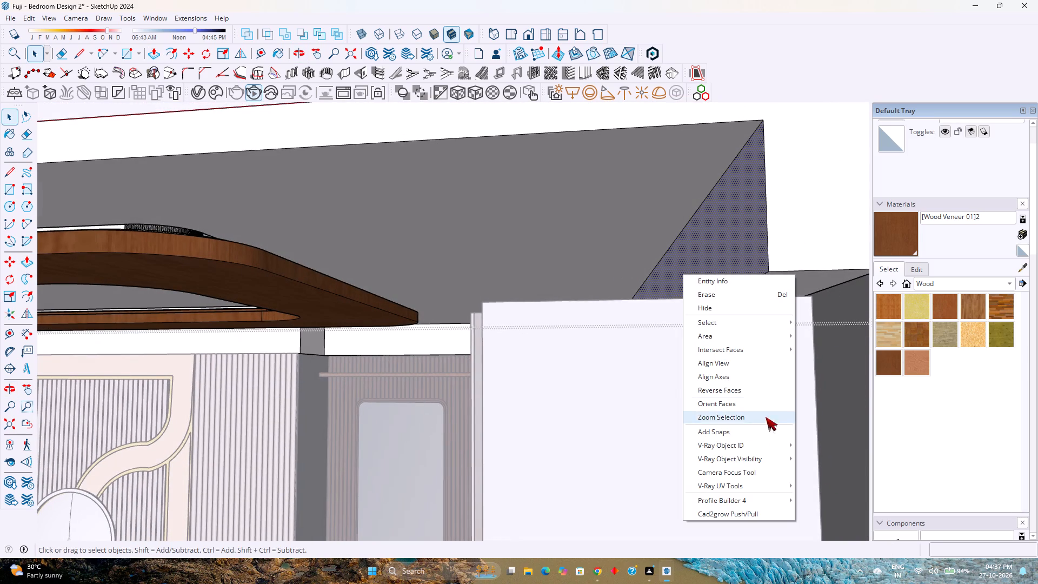
double_click(737, 240)
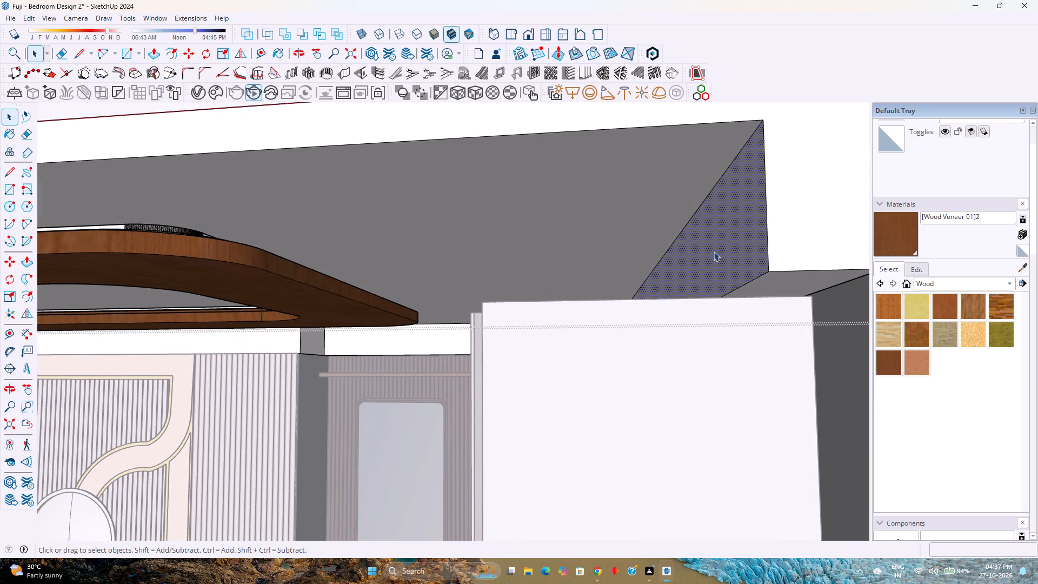
middle_click_drag(714, 252, 754, 277)
middle_click(754, 277)
middle_click(754, 277)
scroll(540, 311, "down", 1)
middle_click_drag(540, 311, 761, 335)
double_click(337, 264)
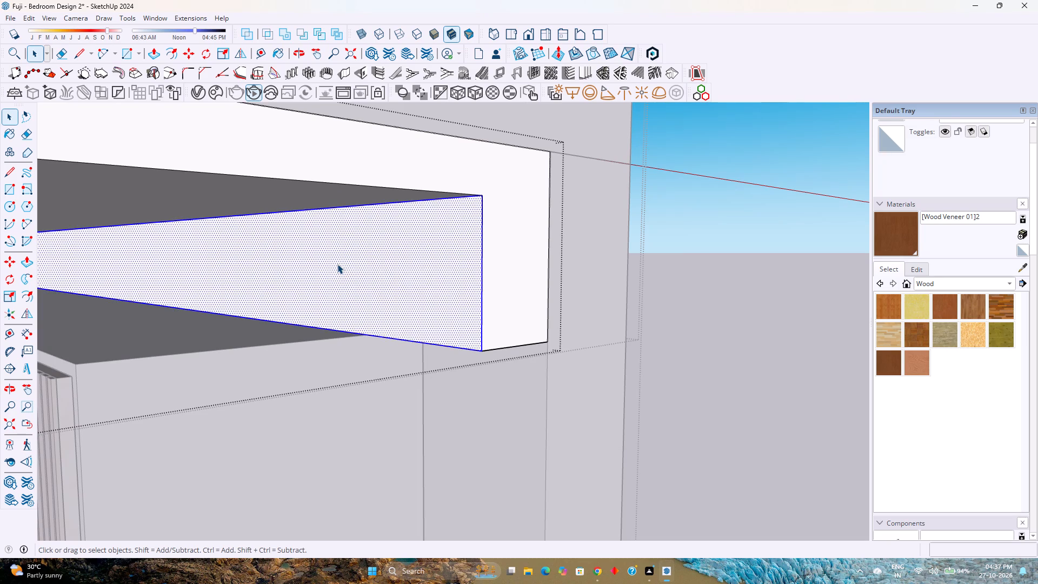
right_click(337, 264)
left_click(385, 189)
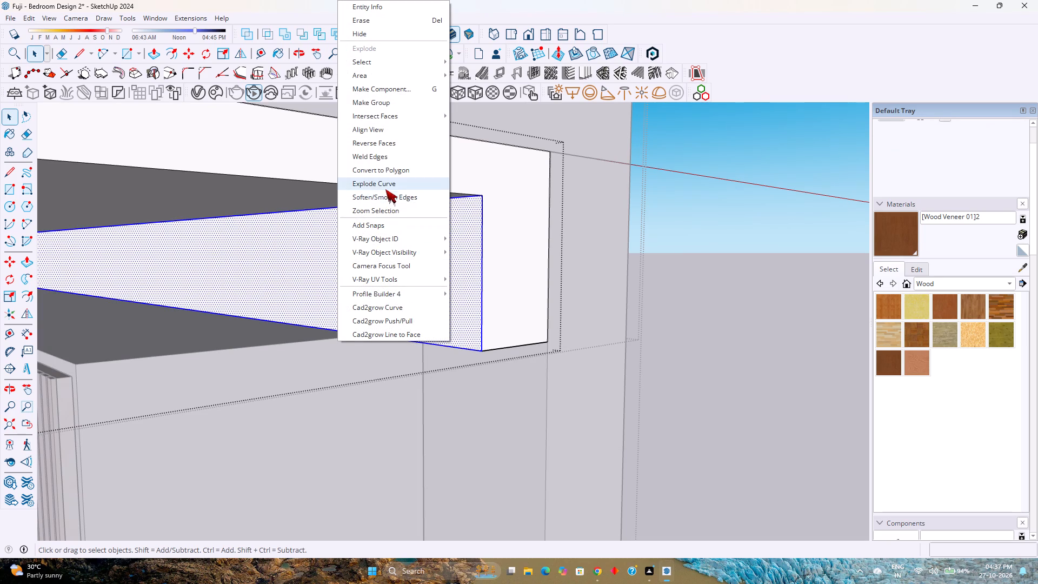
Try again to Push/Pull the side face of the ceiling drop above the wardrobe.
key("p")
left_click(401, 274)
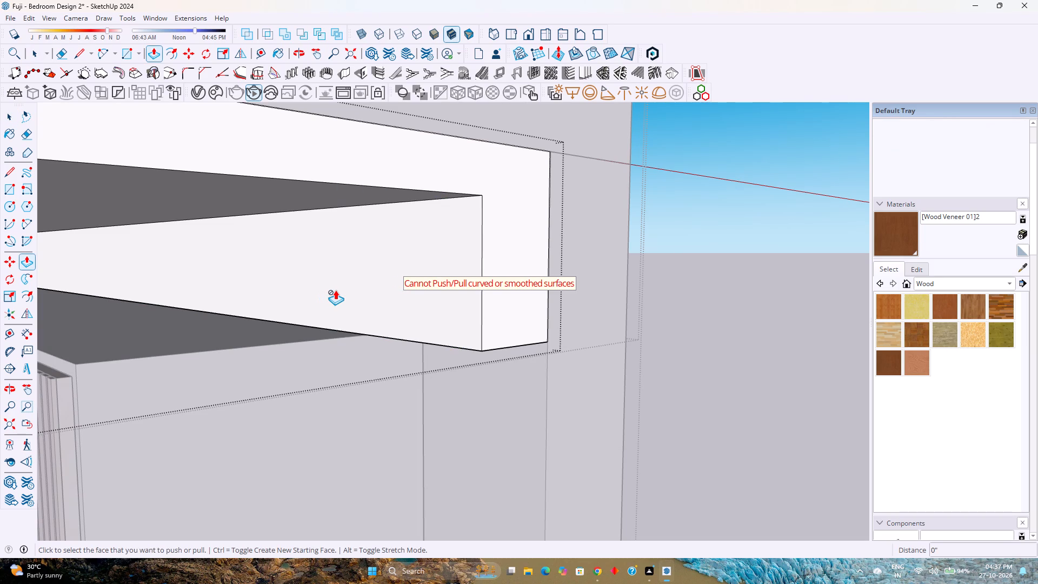
Open the Soften/Smooth Edges settings for the drop's side face and edges above the wardrobe, and reselect only the face.
key("space")
double_click(368, 286)
middle_click_drag(368, 286, 468, 250, "shift")
right_click(472, 246)
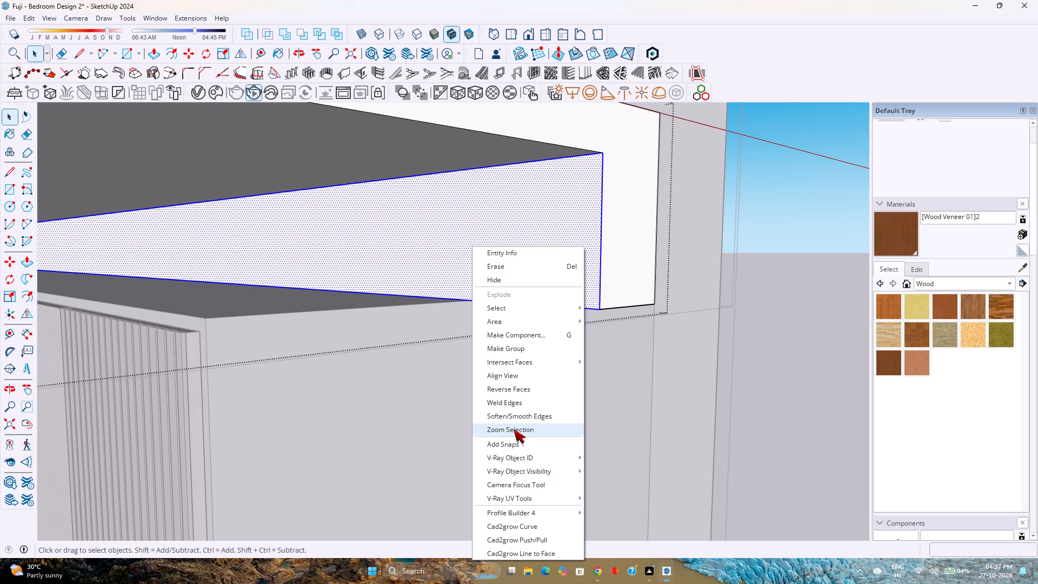
middle_click_drag(508, 437, 481, 415)
middle_click(481, 415)
left_click(524, 280)
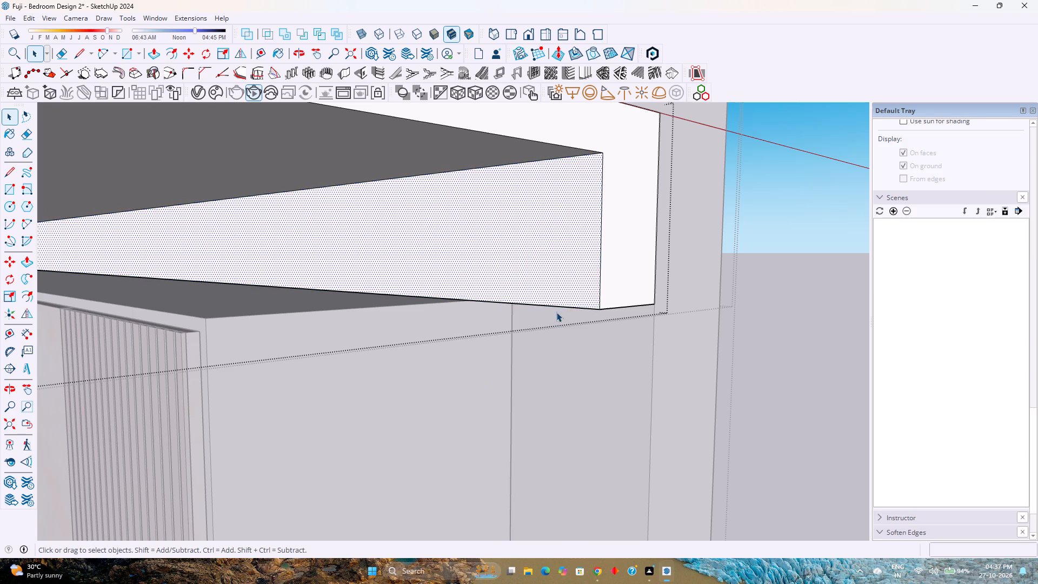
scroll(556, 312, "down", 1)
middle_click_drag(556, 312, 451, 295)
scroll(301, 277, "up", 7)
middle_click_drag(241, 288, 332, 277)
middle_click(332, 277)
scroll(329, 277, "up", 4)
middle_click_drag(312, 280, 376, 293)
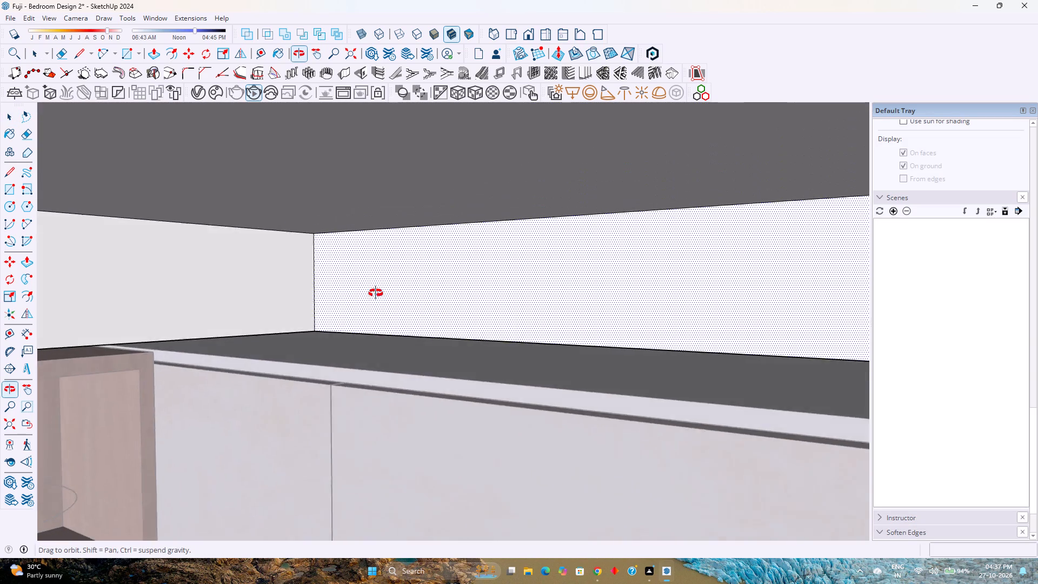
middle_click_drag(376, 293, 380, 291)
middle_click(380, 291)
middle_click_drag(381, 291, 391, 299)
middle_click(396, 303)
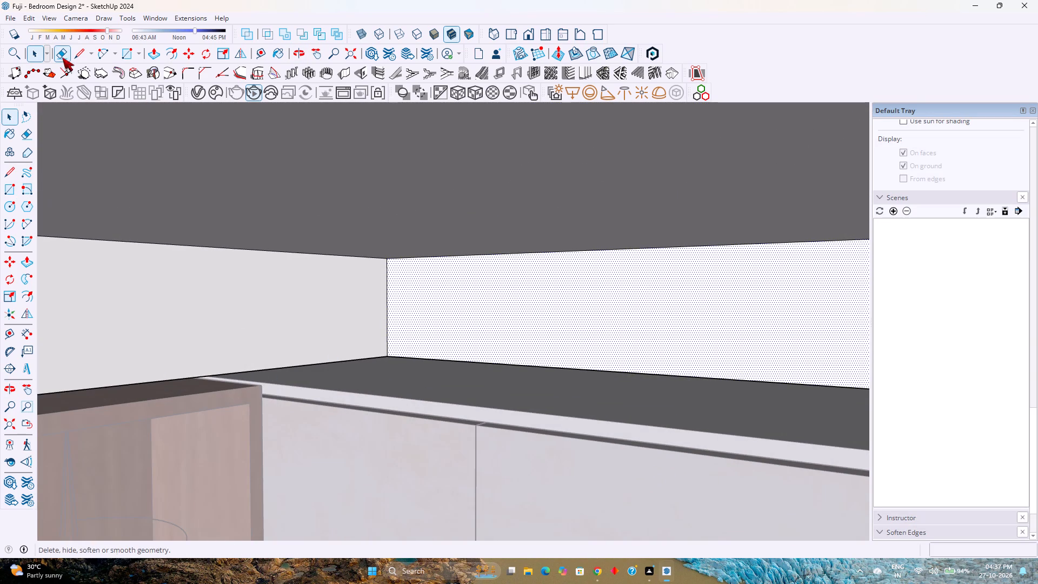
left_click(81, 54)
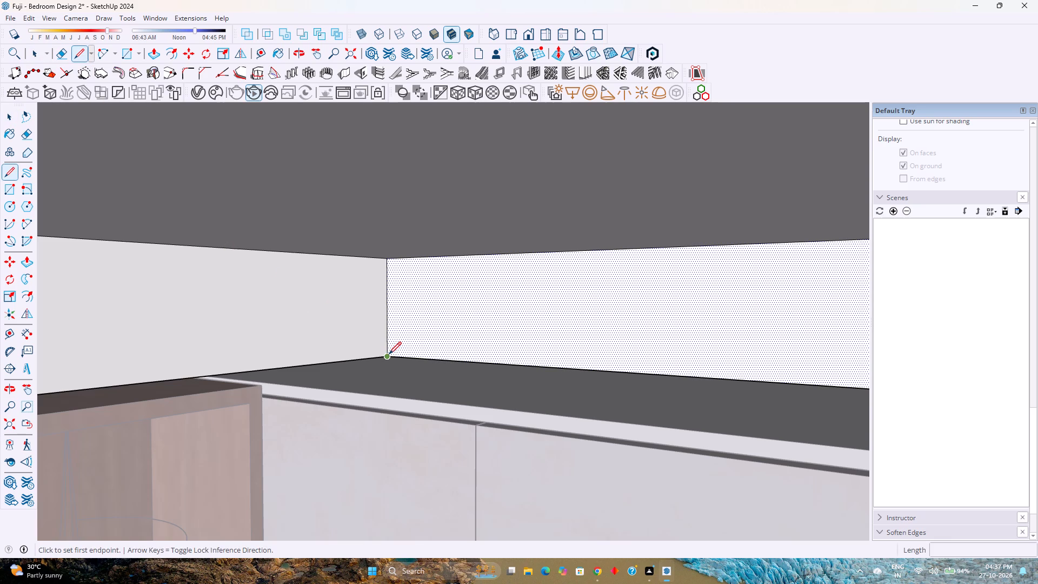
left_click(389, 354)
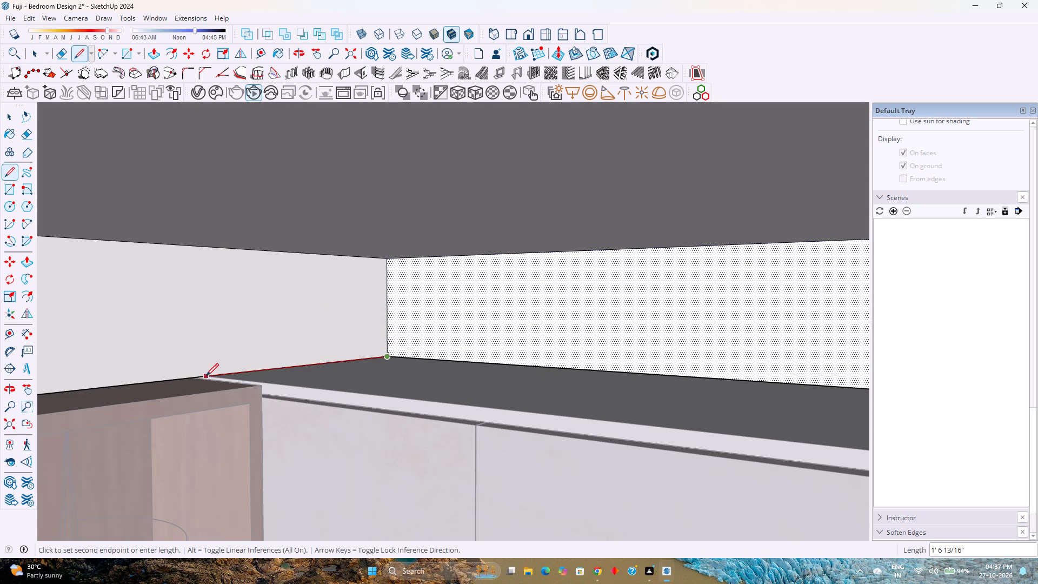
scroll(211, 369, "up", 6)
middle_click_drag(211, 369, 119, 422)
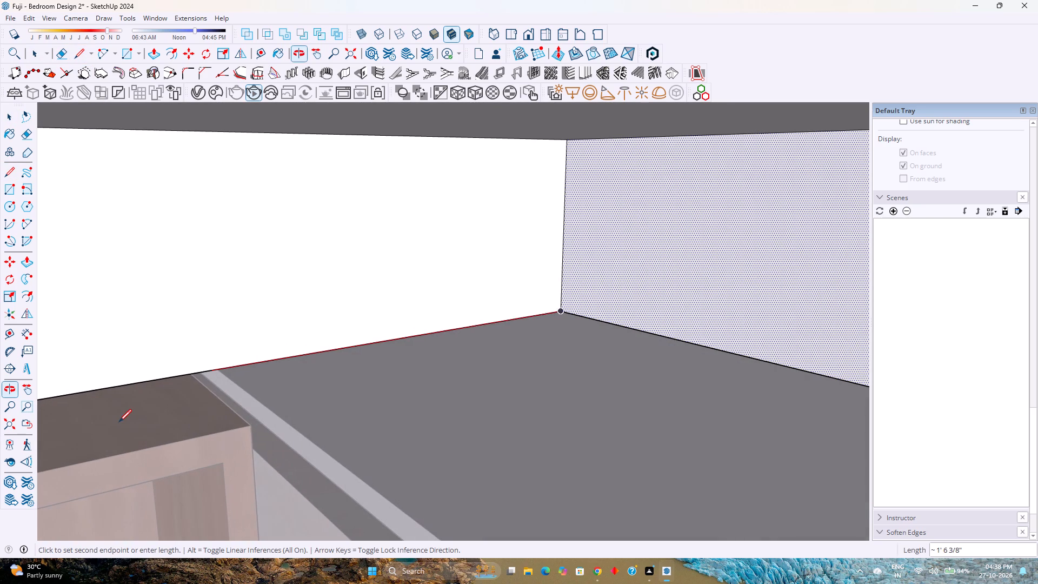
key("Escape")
Draw a vertical line about 8 13/16" long across the drop face above the dressing unit, starting at the wardrobe's front edge.
scroll(231, 366, "up", 3)
middle_click_drag(231, 366, 192, 371)
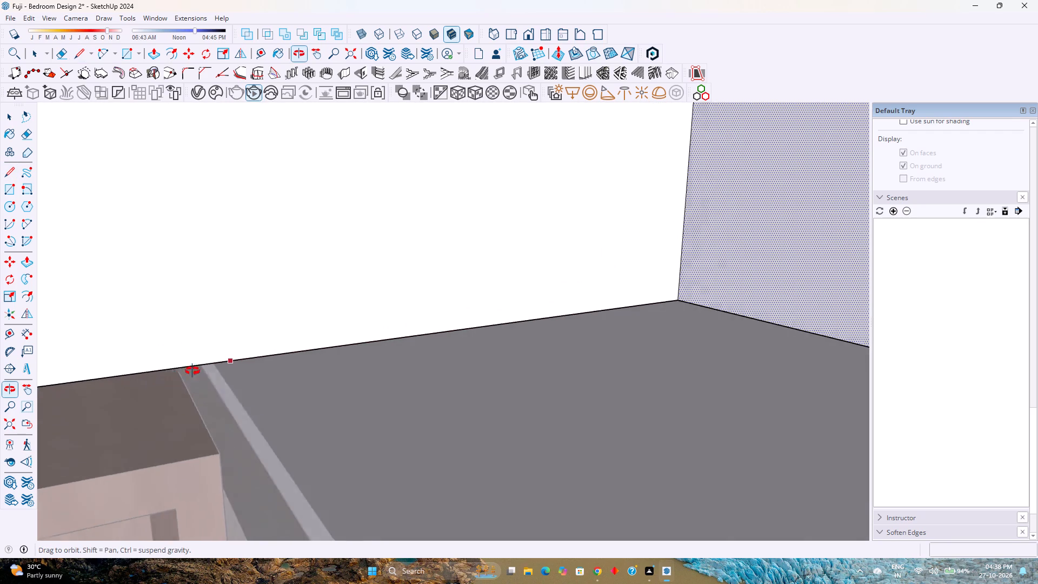
middle_click_drag(192, 371, 157, 364)
middle_click(157, 364)
left_click(214, 354)
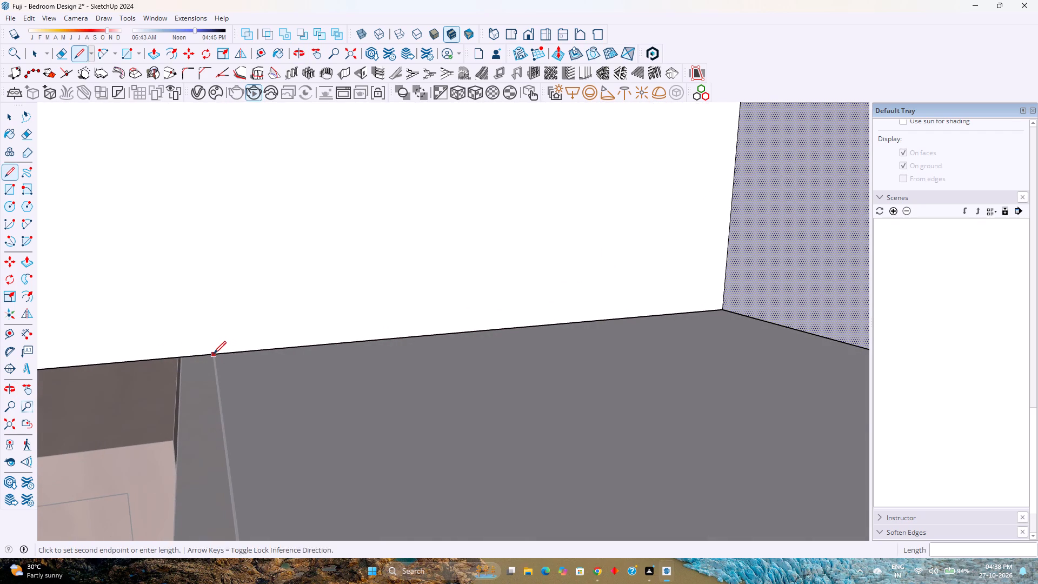
scroll(212, 313, "down", 9)
middle_click_drag(212, 313, 215, 221)
middle_click(215, 221)
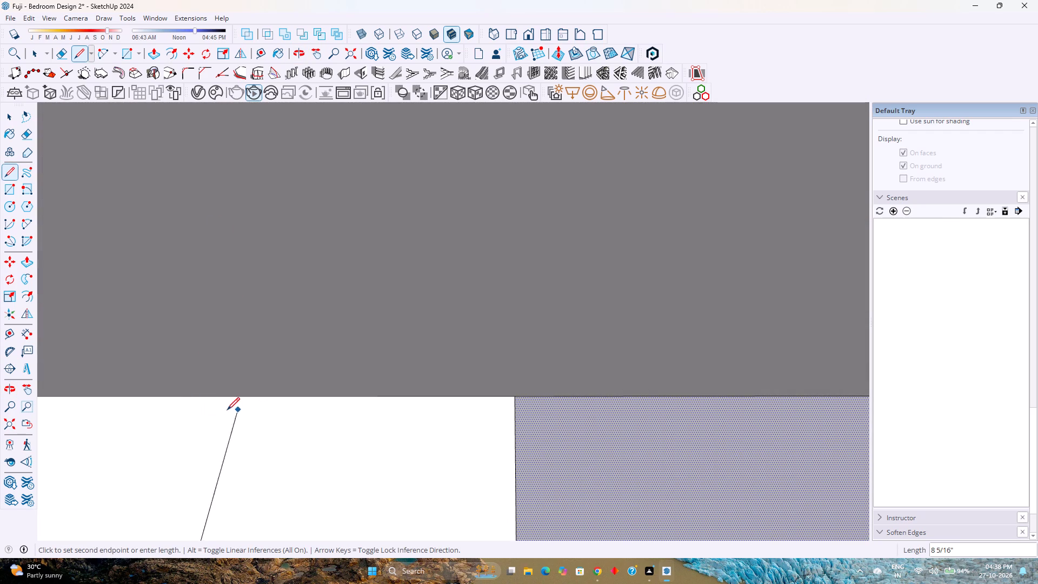
key("Up")
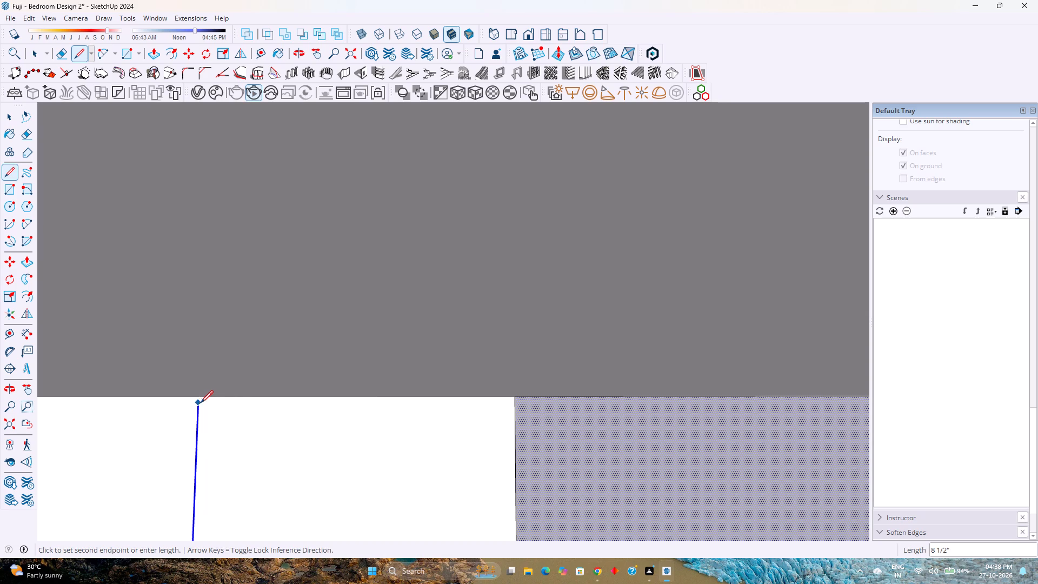
left_click(517, 398)
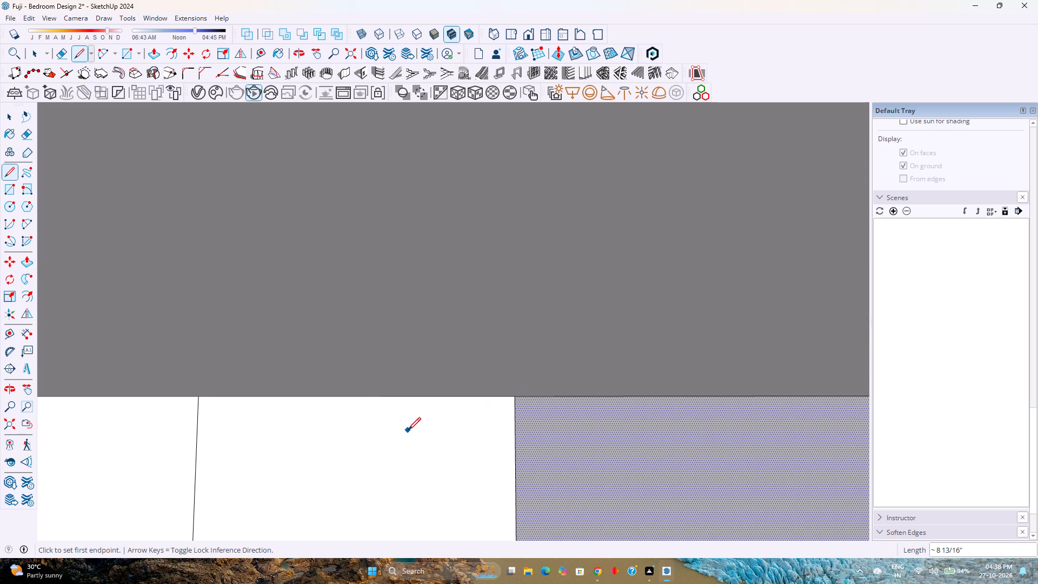
Push/Pull the face section between the new line and the wardrobe-side corner 12' 9" along the wardrobe to the drop's open end.
key("p")
left_click(331, 452)
scroll(331, 452, "down", 4)
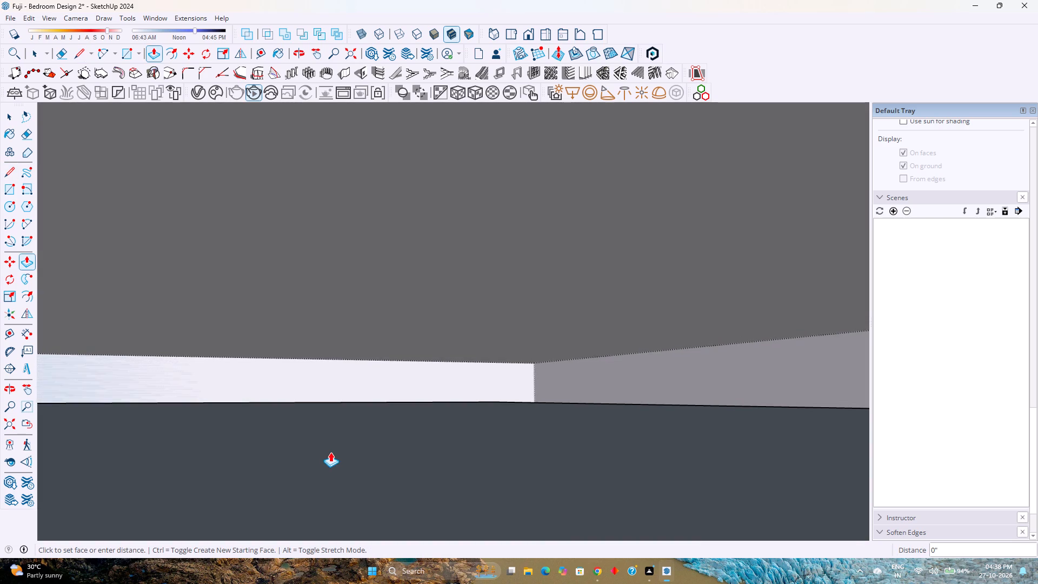
scroll(328, 451, "down", 3)
left_click(1, 420)
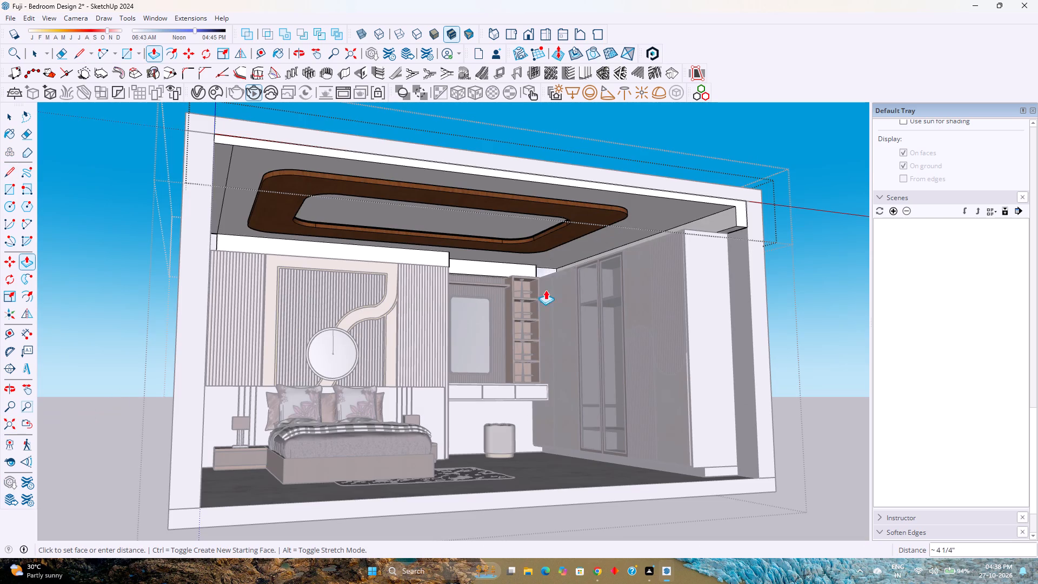
scroll(737, 234, "up", 5)
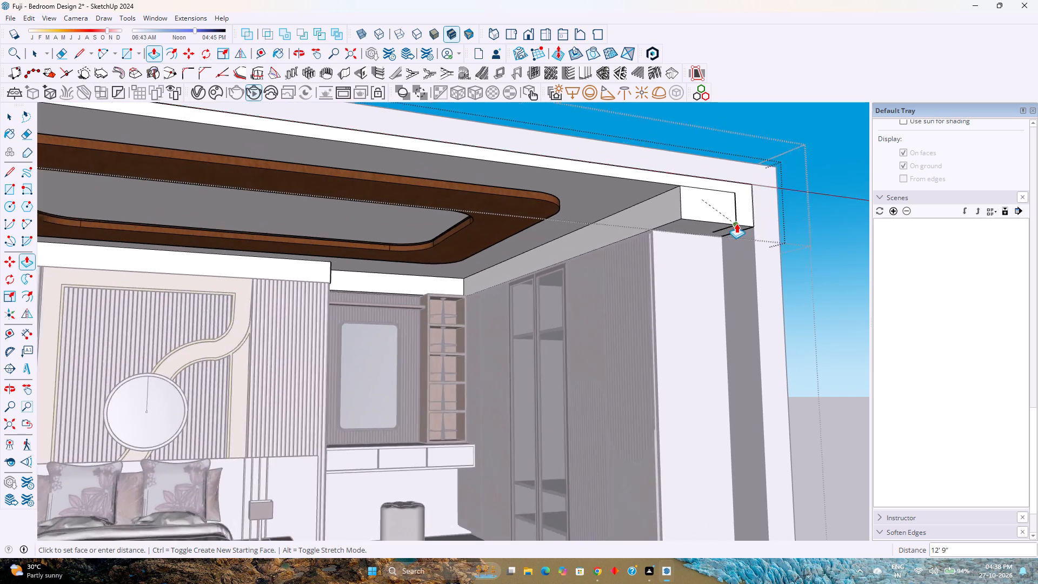
scroll(736, 223, "up", 5)
left_click(736, 223)
Erase the short leftover edge under the wardrobe-side drop and the vertical edge on its open end face.
scroll(736, 223, "up", 10)
middle_click_drag(736, 223, 609, 200)
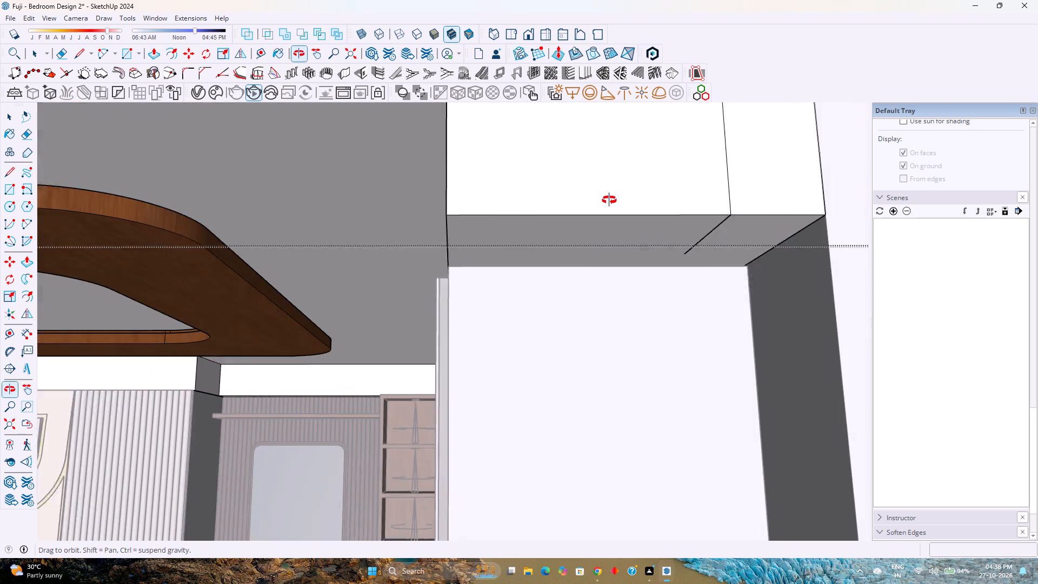
middle_click_drag(609, 200, 607, 200)
key("e")
left_click(715, 228)
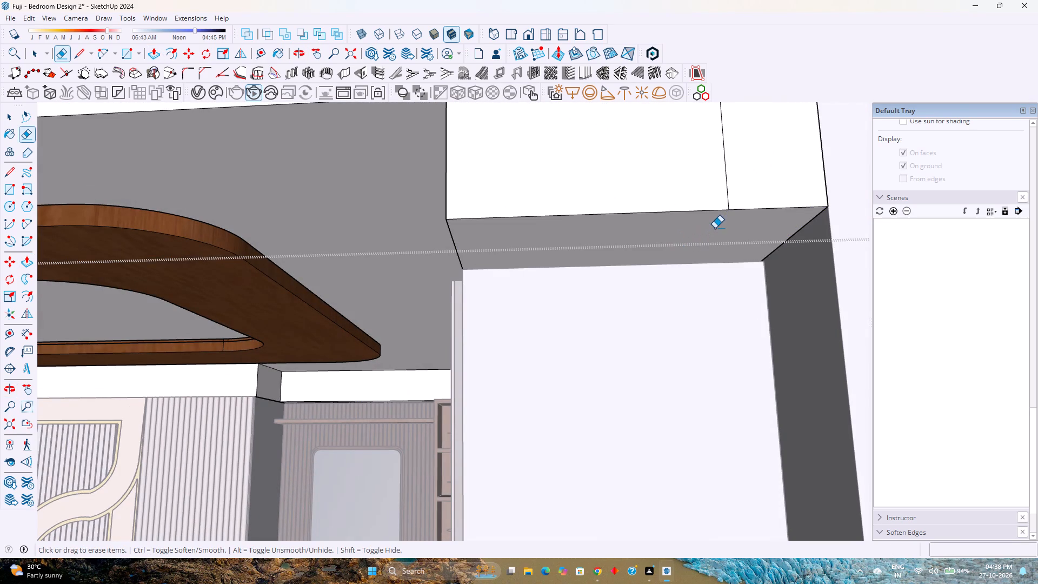
left_click(728, 192)
Draw a vertical line on the drop's open end face from the loose horizontal edge's endpoint down to the bottom edge.
middle_click_drag(545, 235, 646, 278)
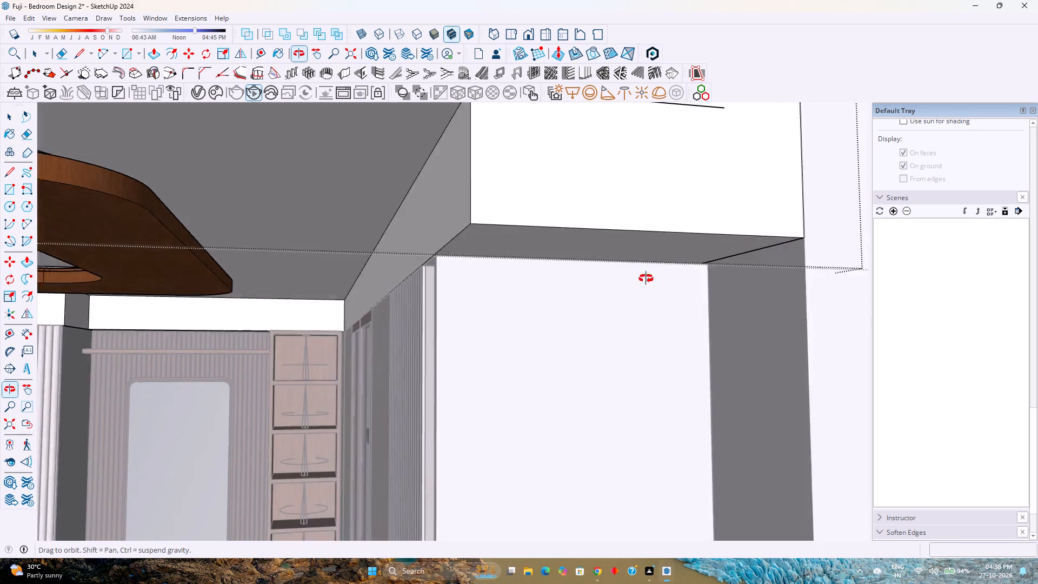
middle_click_drag(646, 278, 714, 313)
scroll(654, 264, "up", 3)
middle_click_drag(654, 265, 503, 345, "shift")
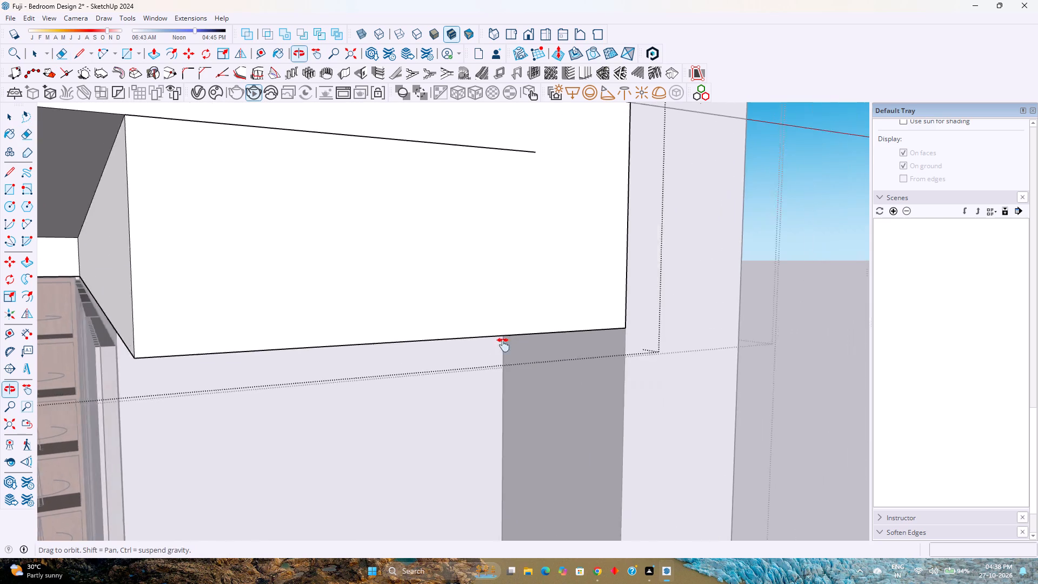
middle_click_drag(503, 345, 503, 345, "shift")
middle_click(503, 345, "shift")
scroll(494, 340, "down", 4)
left_click(84, 54)
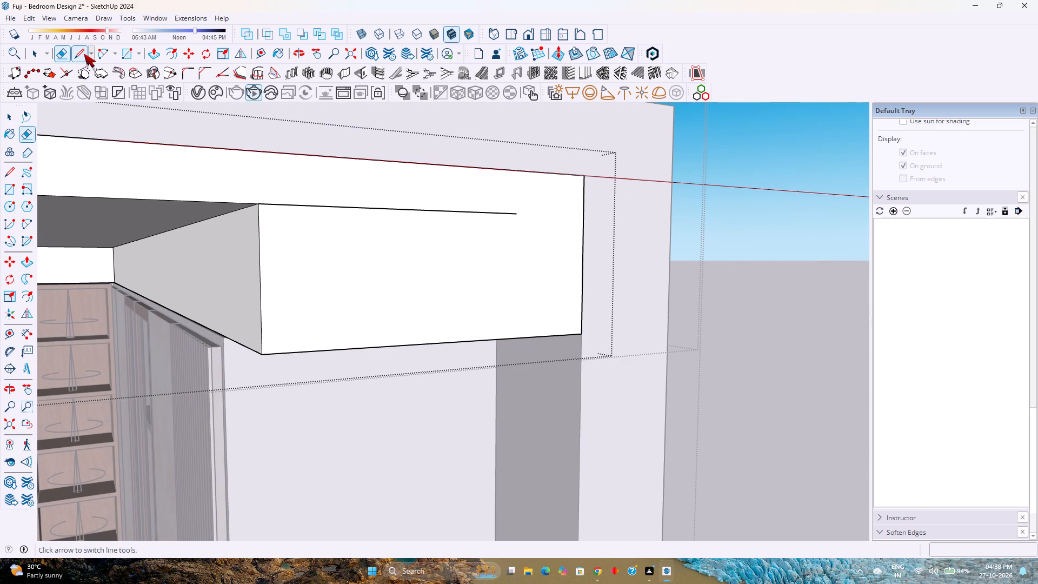
left_click(516, 213)
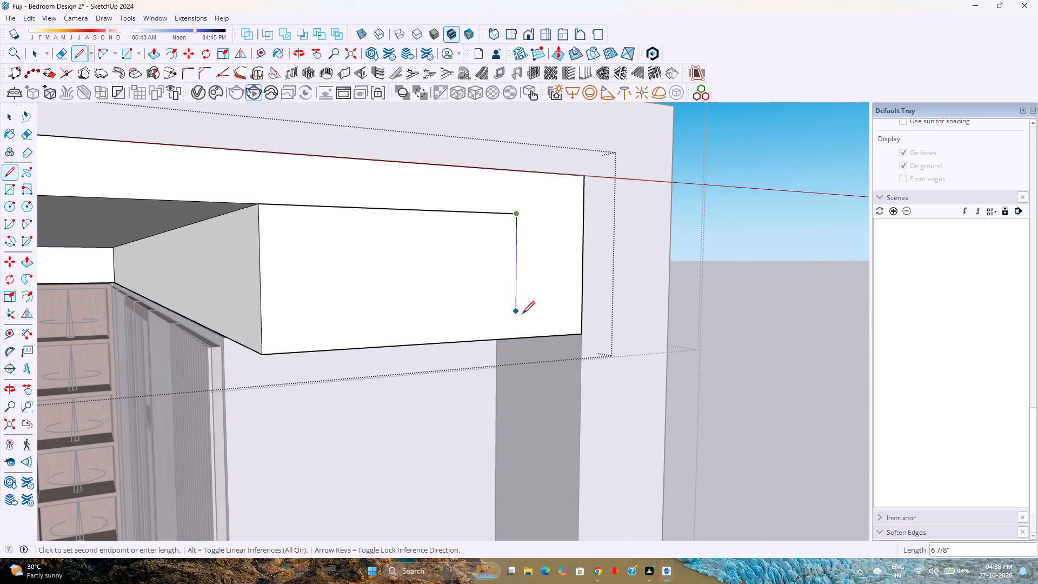
left_click(518, 336)
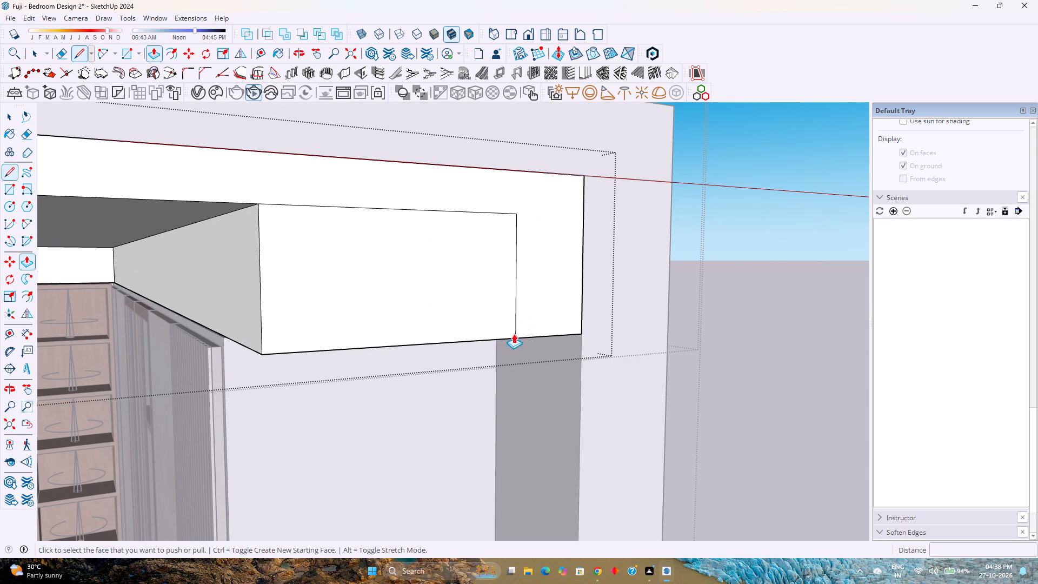
Push the enclosed end face of the drop back in line with the wardrobe's end, and leave the ceiling group.
key("p")
left_click(424, 298)
left_click(272, 348)
scroll(268, 344, "up", 3)
middle_click_drag(268, 344, 289, 334)
middle_click(289, 334)
scroll(414, 344, "down", 6)
key("space")
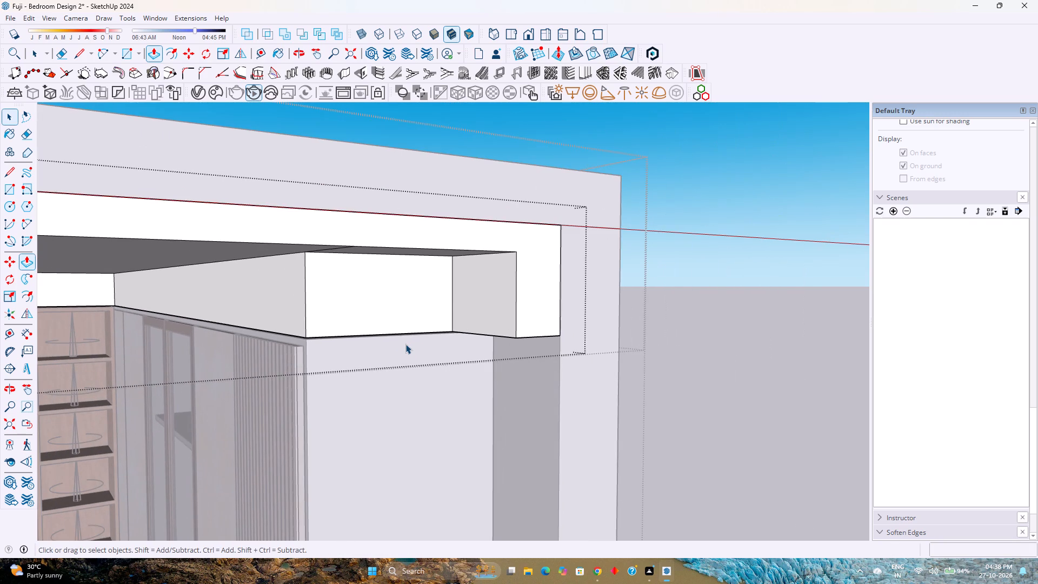
scroll(405, 344, "down", 2)
key("Escape")
Examine the reshaped ceiling drop above the wardrobe and its relation to the rest of the room.
middle_click_drag(354, 346, 593, 342, "shift")
middle_click_drag(593, 342, 606, 344, "shift")
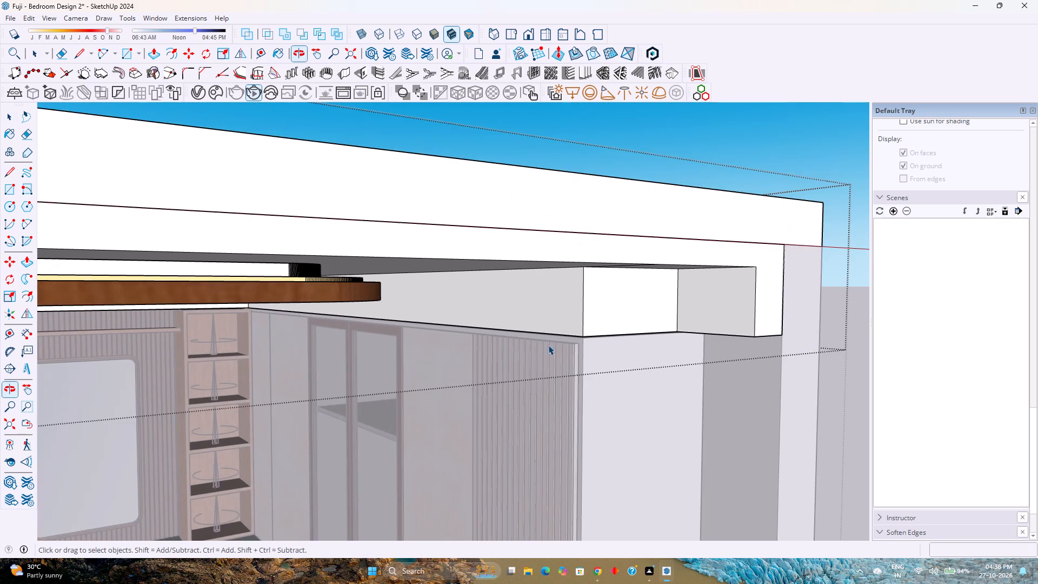
scroll(535, 345, "down", 4)
middle_click_drag(529, 348, 524, 346)
middle_click_drag(523, 345, 512, 336)
middle_click_drag(510, 335, 408, 317)
scroll(323, 314, "up", 3)
middle_click_drag(323, 314, 519, 286, "shift")
scroll(539, 287, "down", 7)
scroll(464, 325, "down", 2)
middle_click_drag(460, 326, 374, 320)
middle_click(374, 320)
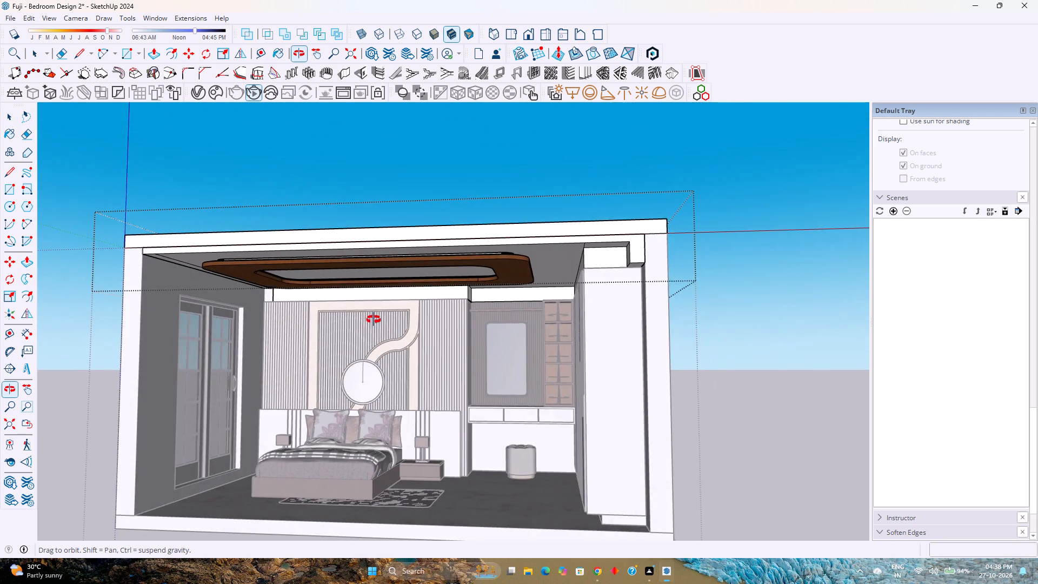
Create vertical louvres on the ceiling drop's faces above the bed wall, dressing unit and wardrobe: depth 1/4", thickness 1", spacing 1 1/4", angle 0.0, front.
scroll(416, 315, "up", 6)
left_click(435, 273, "ctrl")
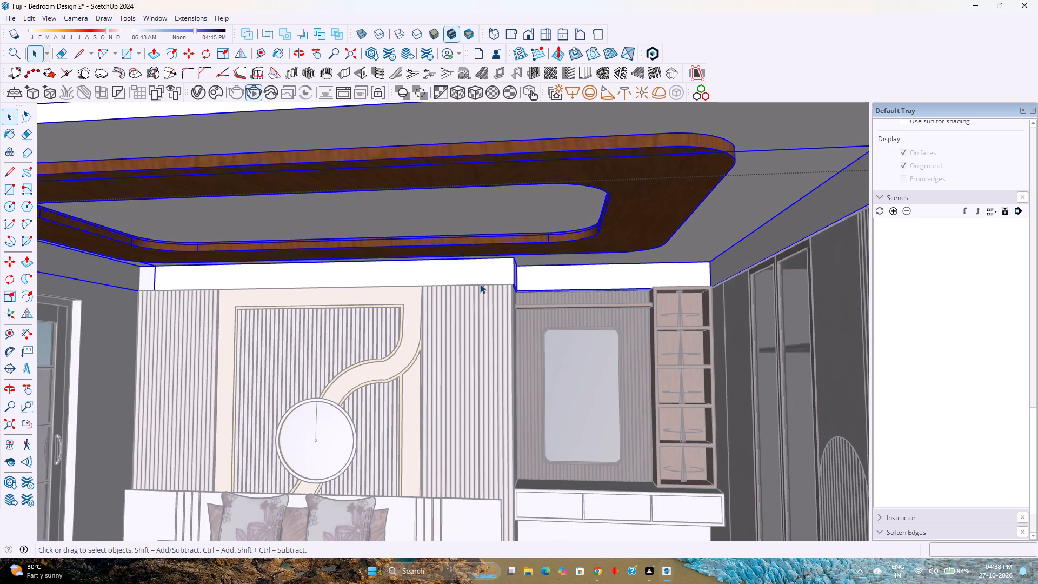
double_click(511, 270)
left_click(497, 277)
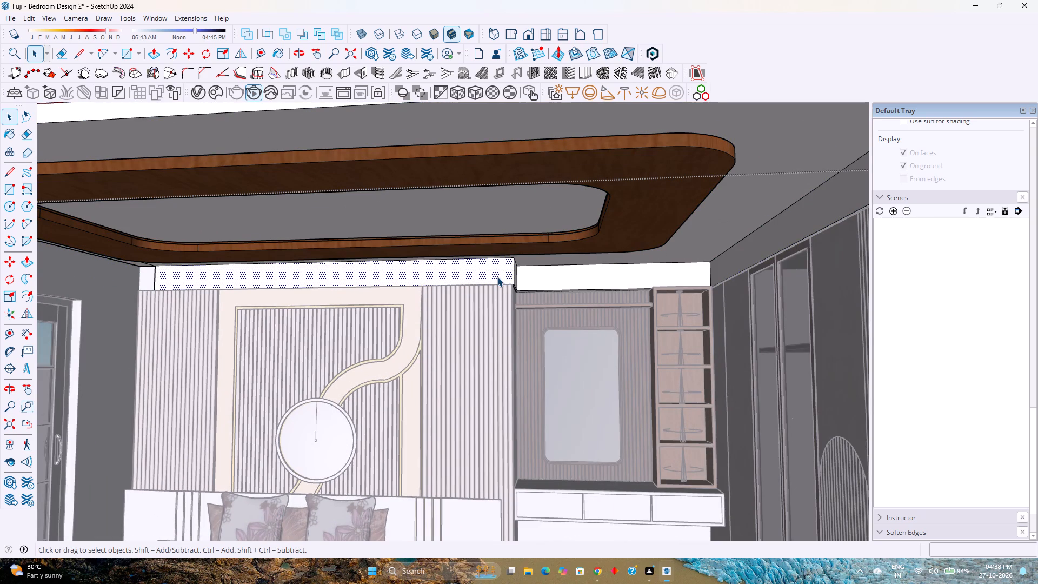
middle_click_drag(530, 288, 511, 286)
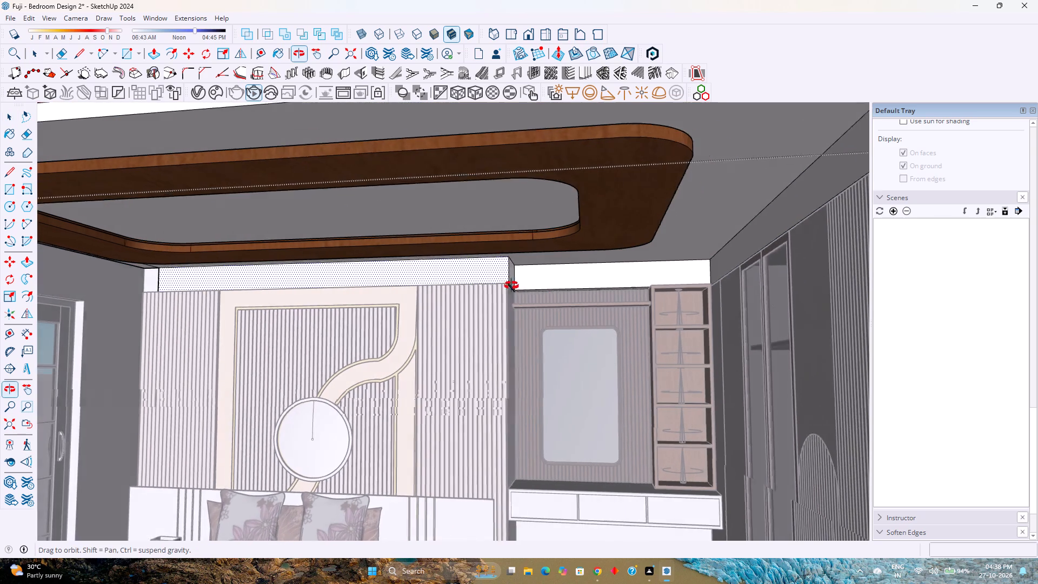
middle_click_drag(511, 286, 498, 284)
middle_click(498, 284)
scroll(511, 280, "up", 4)
left_click(503, 276, "ctrl")
left_click(540, 283, "ctrl")
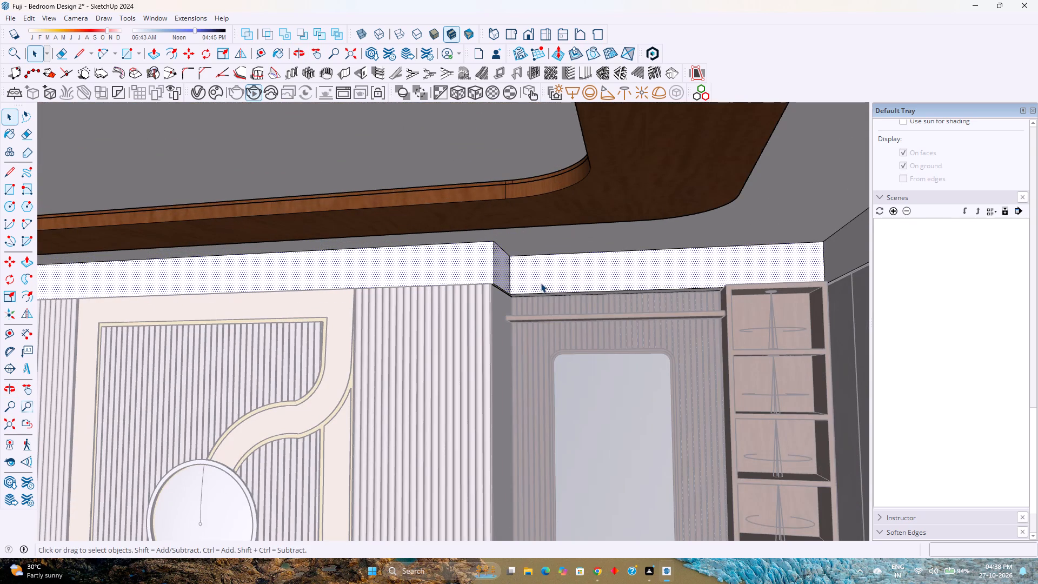
scroll(541, 283, "down", 2)
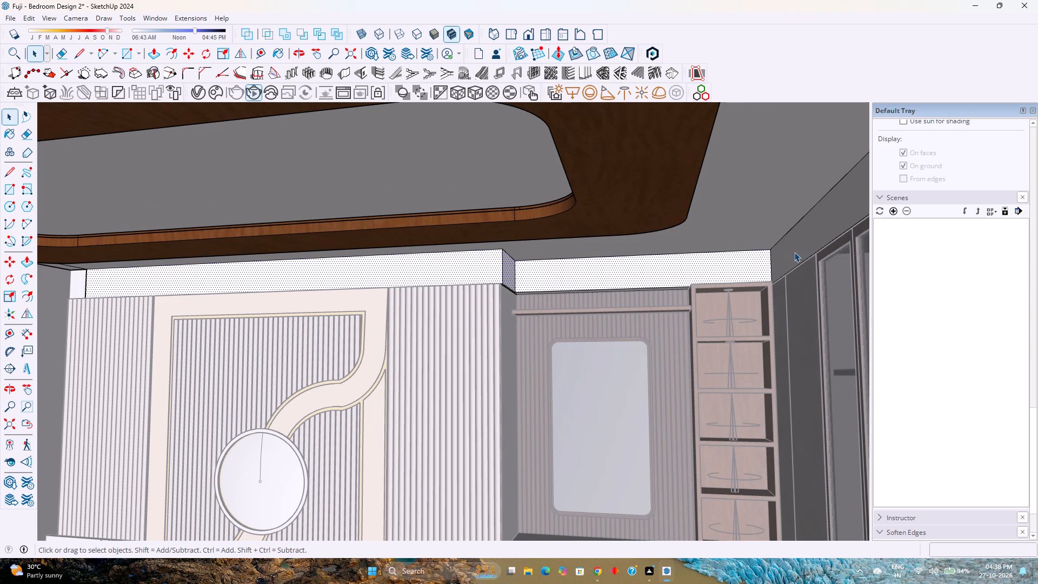
scroll(739, 255, "down", 8)
middle_click_drag(671, 281, 616, 310, "shift")
middle_click_drag(604, 317, 631, 325)
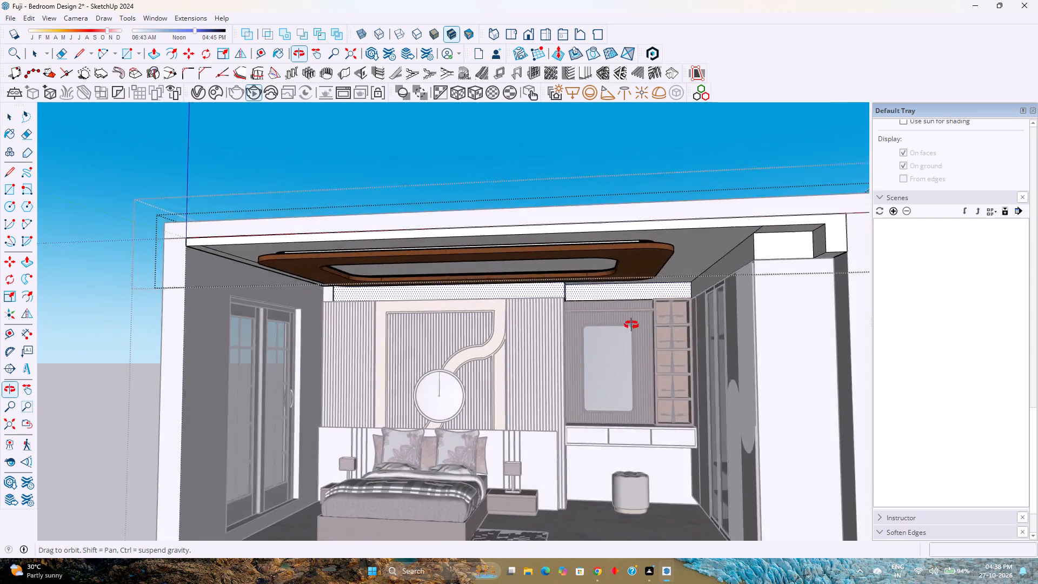
middle_click_drag(631, 325, 787, 332)
middle_click(787, 332)
scroll(797, 296, "up", 7)
left_click(768, 270, "ctrl")
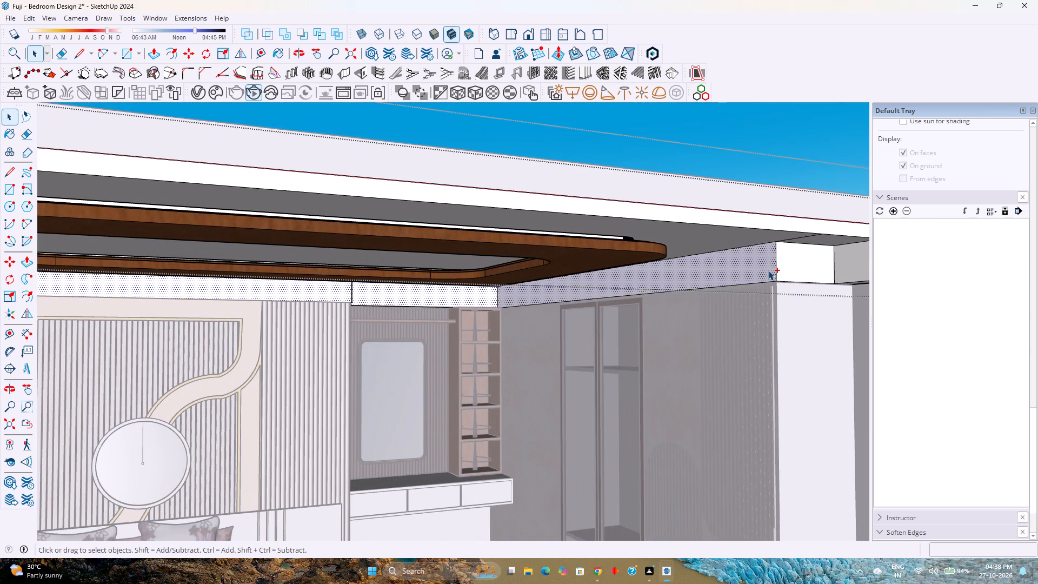
left_click(579, 72)
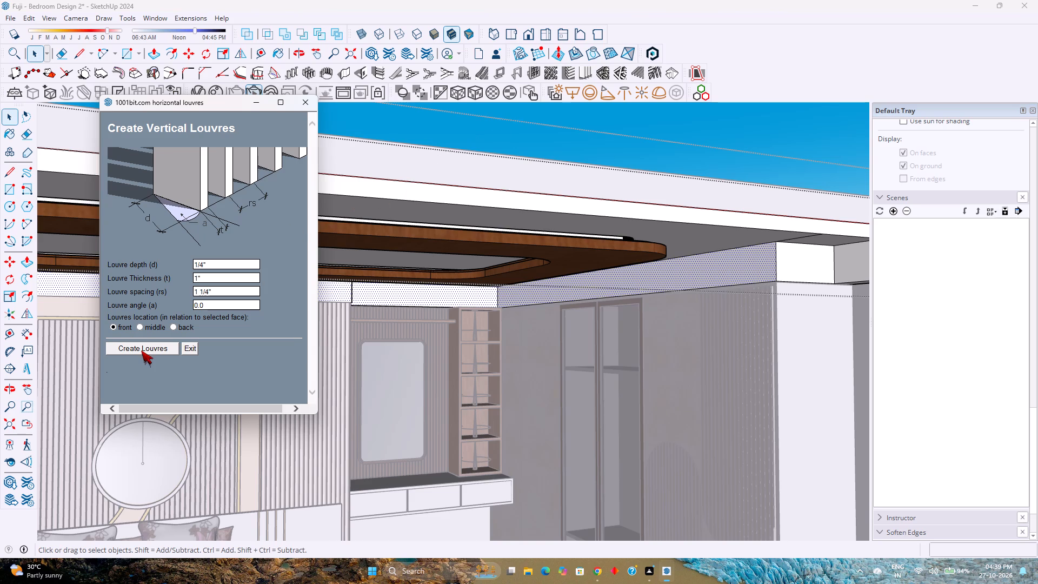
left_click(141, 350)
Examine the ceiling drop faces above the bed wall, its side return and the dressing unit for the created louvres.
scroll(402, 318, "up", 3)
middle_click_drag(402, 318, 285, 311)
scroll(262, 291, "up", 10)
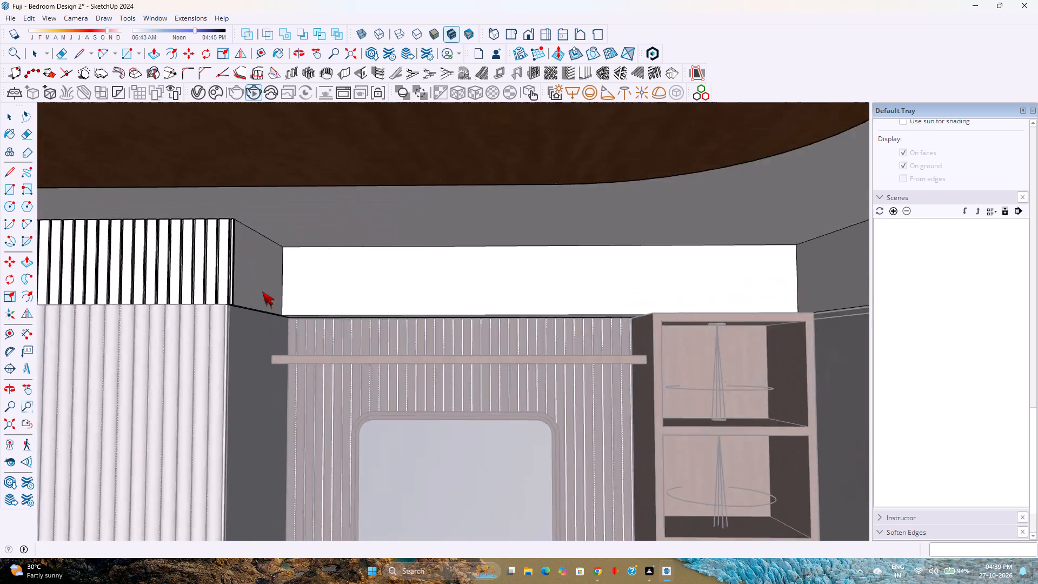
scroll(262, 291, "up", 4)
scroll(226, 297, "down", 11)
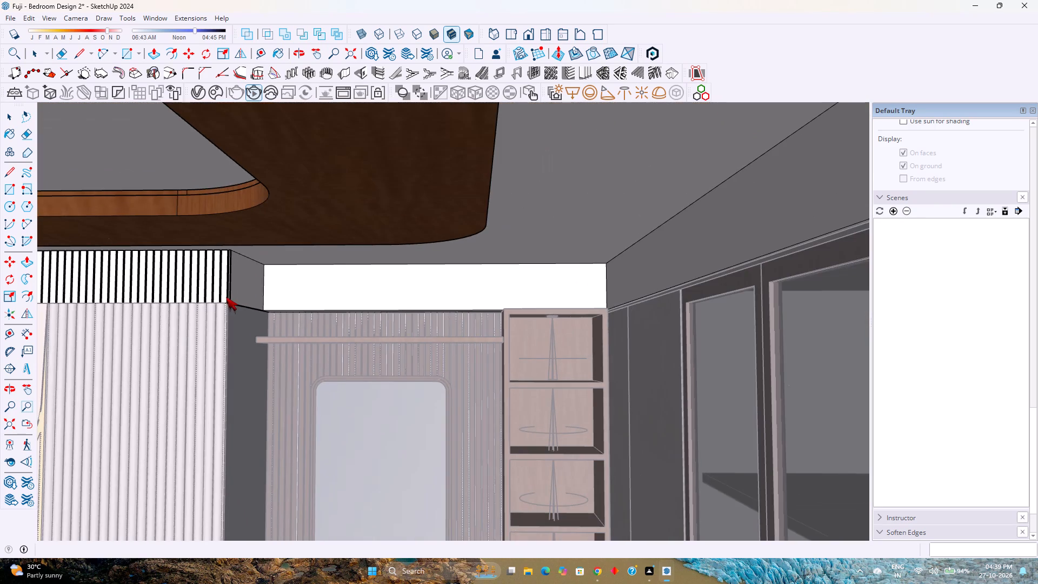
middle_click_drag(226, 297, 555, 295, "shift")
middle_click(557, 295)
scroll(563, 293, "down", 7)
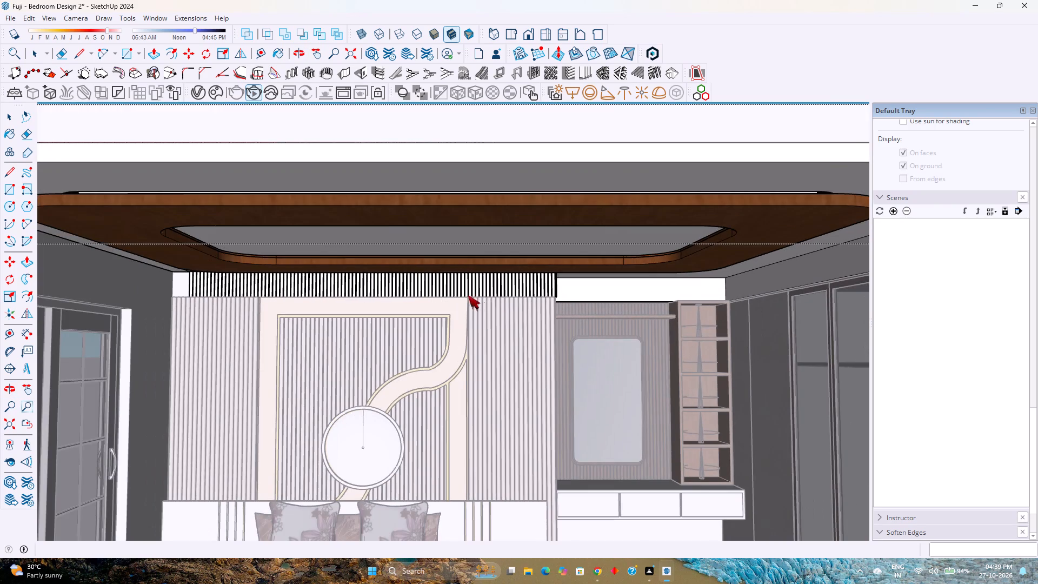
Examine the louvres at the ceiling drop's outer corner above the bed wall, beside the dressing unit.
scroll(462, 296, "up", 4)
middle_click_drag(462, 296, 346, 274)
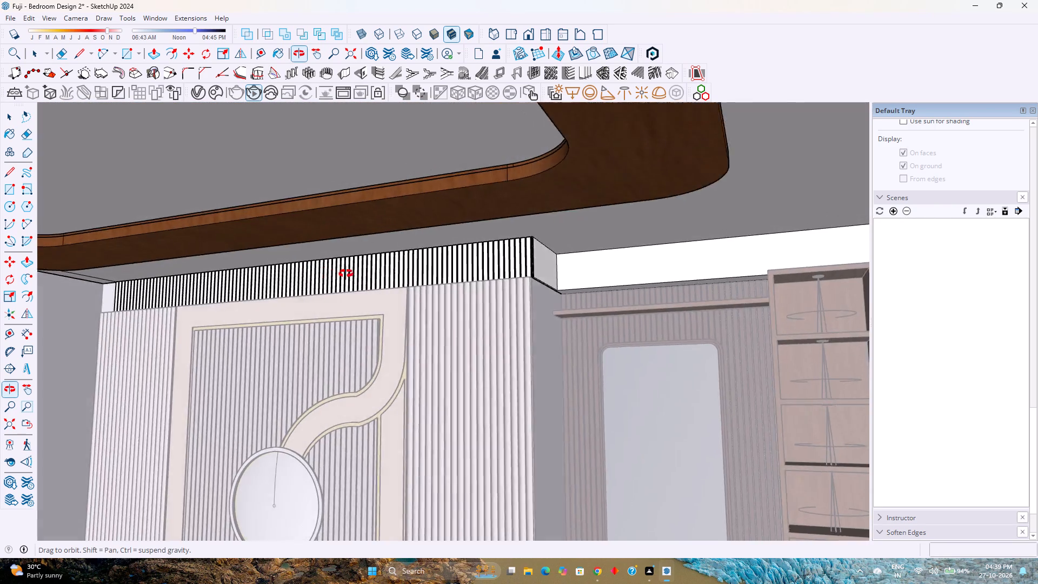
middle_click_drag(346, 274, 385, 272)
middle_click_drag(386, 271, 391, 269)
middle_click(398, 263)
scroll(558, 282, "up", 10)
middle_click_drag(576, 273, 556, 273)
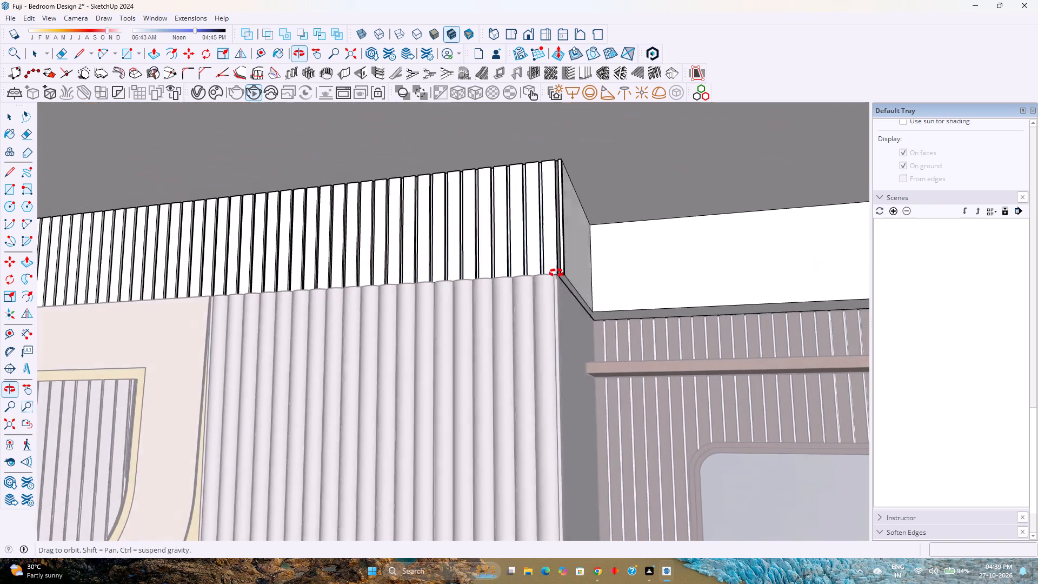
middle_click_drag(556, 273, 494, 295)
scroll(558, 264, "up", 15)
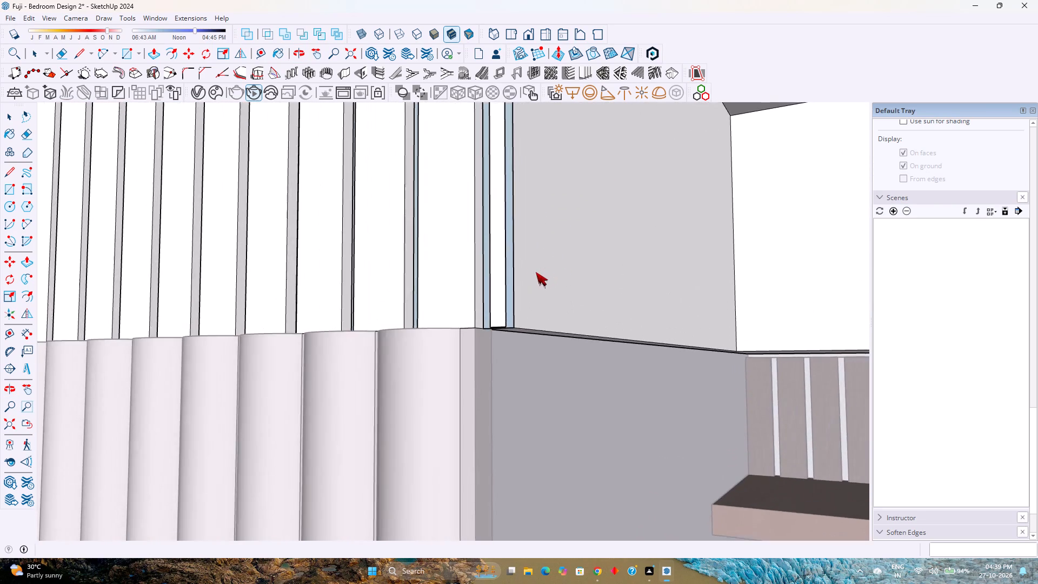
middle_click_drag(536, 272, 518, 409)
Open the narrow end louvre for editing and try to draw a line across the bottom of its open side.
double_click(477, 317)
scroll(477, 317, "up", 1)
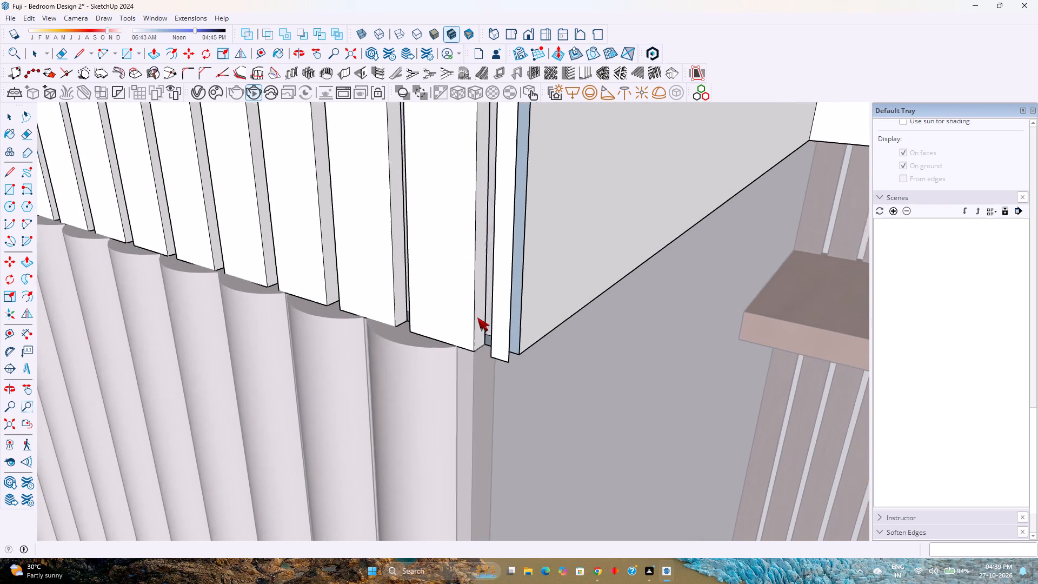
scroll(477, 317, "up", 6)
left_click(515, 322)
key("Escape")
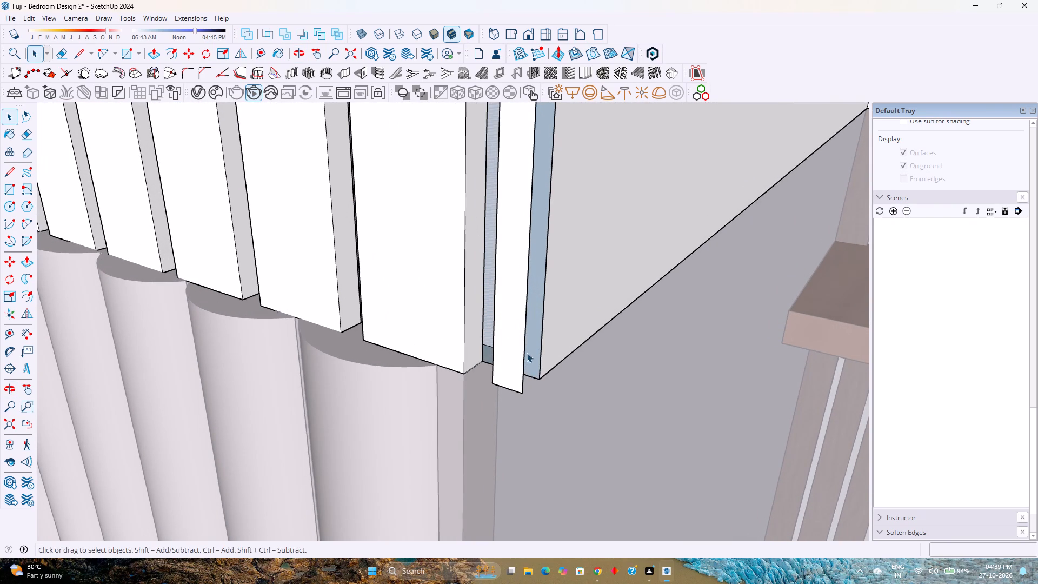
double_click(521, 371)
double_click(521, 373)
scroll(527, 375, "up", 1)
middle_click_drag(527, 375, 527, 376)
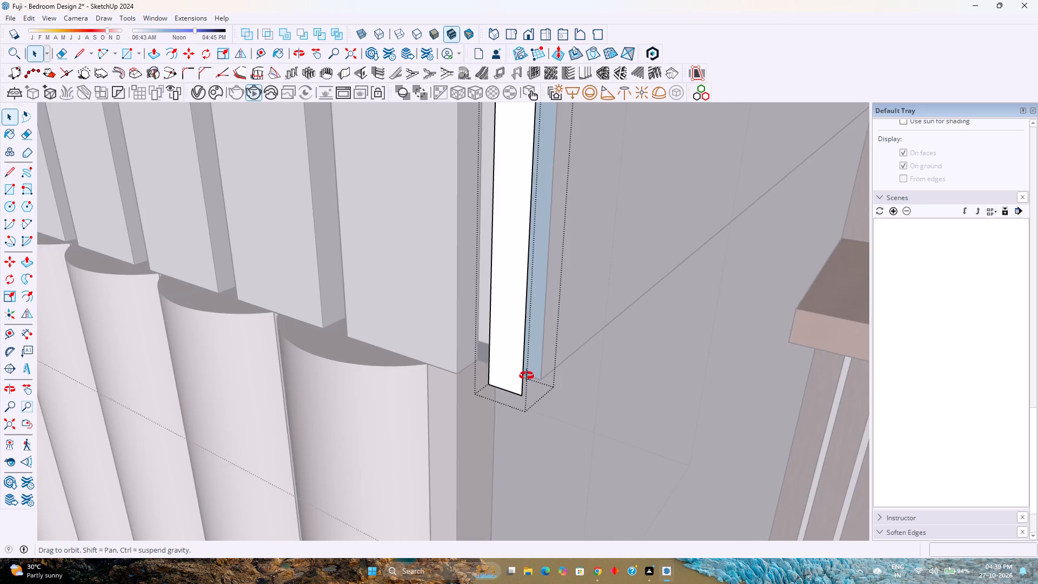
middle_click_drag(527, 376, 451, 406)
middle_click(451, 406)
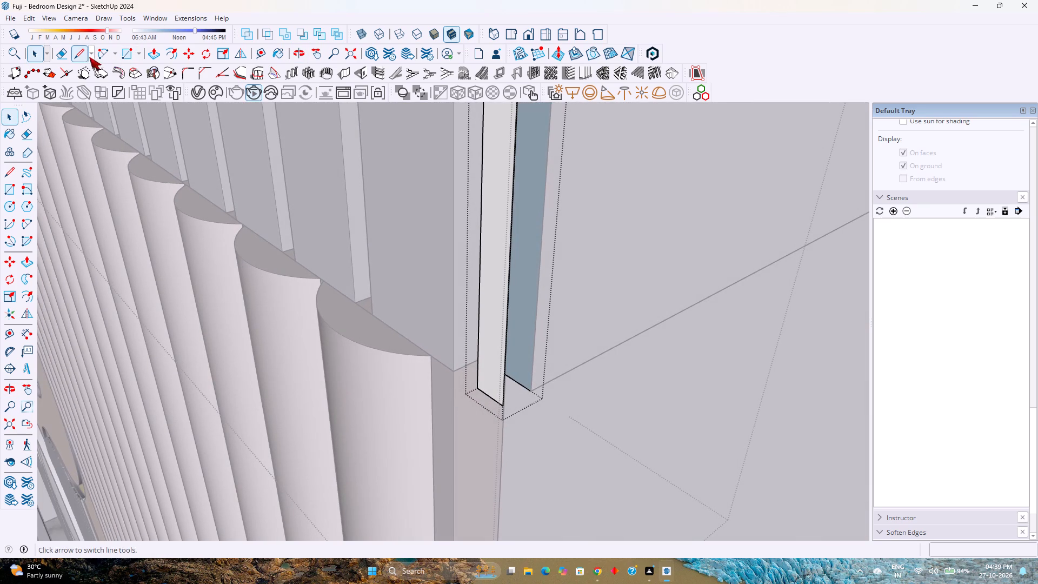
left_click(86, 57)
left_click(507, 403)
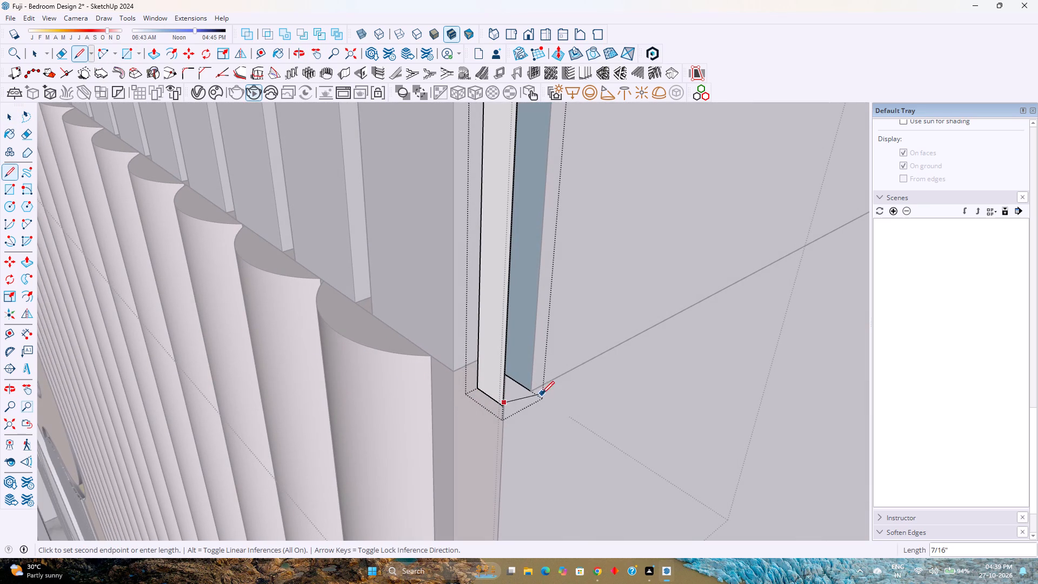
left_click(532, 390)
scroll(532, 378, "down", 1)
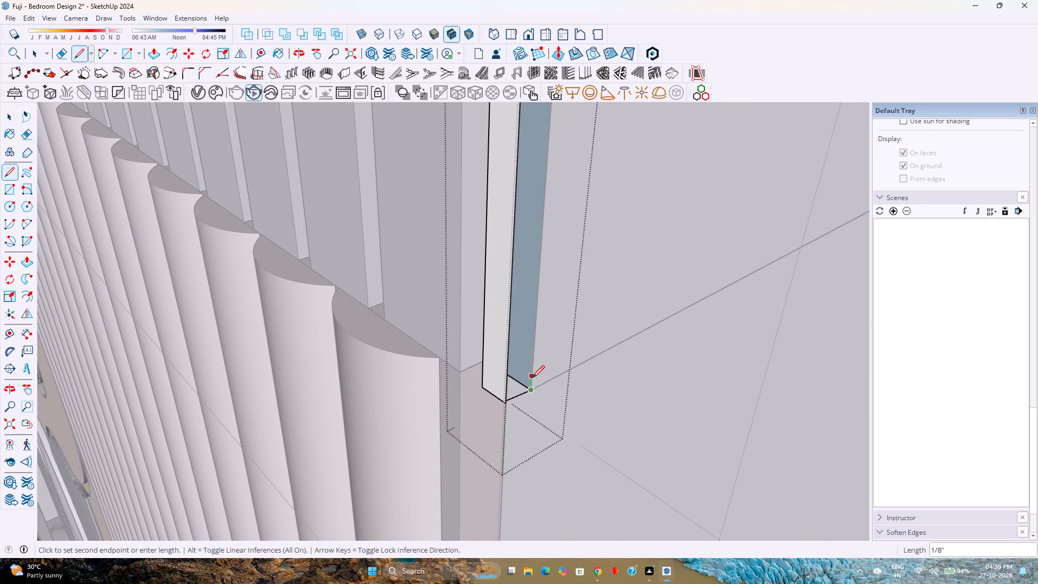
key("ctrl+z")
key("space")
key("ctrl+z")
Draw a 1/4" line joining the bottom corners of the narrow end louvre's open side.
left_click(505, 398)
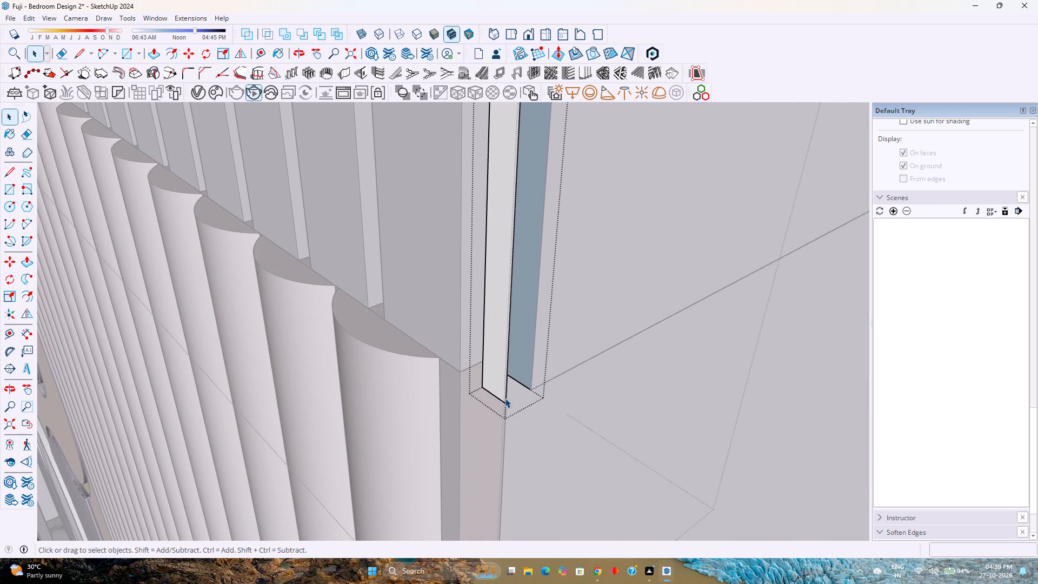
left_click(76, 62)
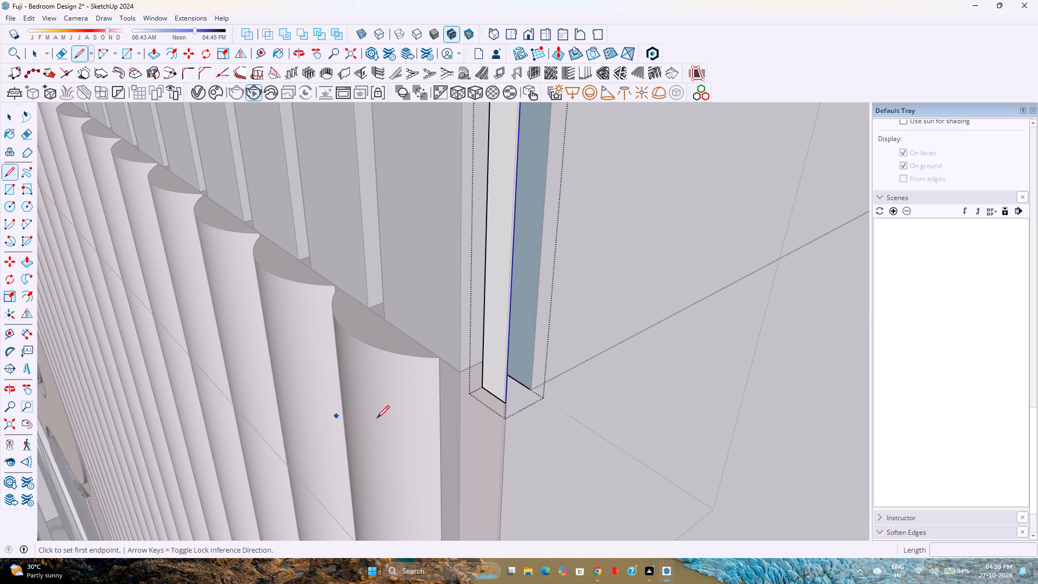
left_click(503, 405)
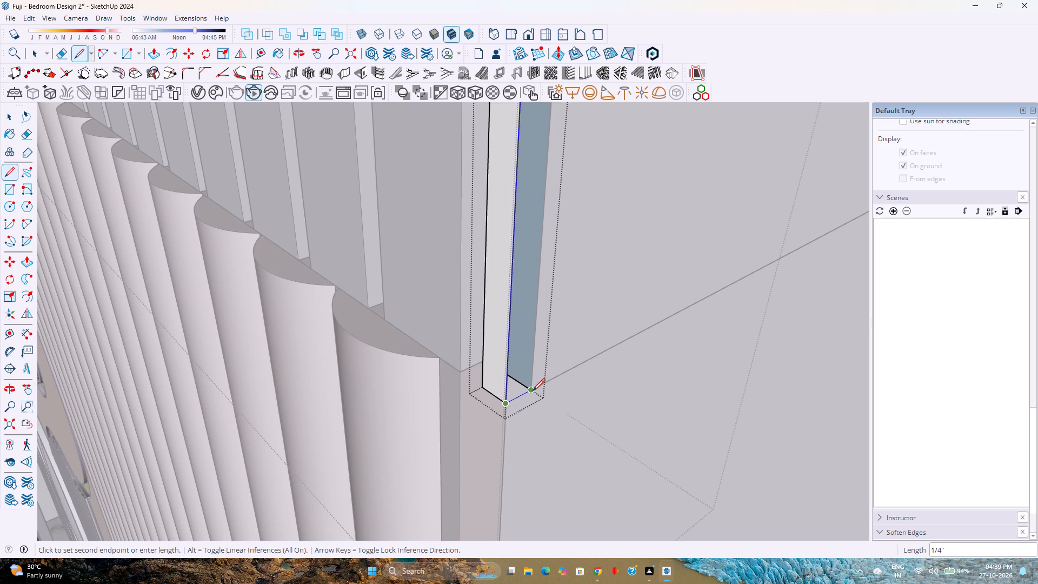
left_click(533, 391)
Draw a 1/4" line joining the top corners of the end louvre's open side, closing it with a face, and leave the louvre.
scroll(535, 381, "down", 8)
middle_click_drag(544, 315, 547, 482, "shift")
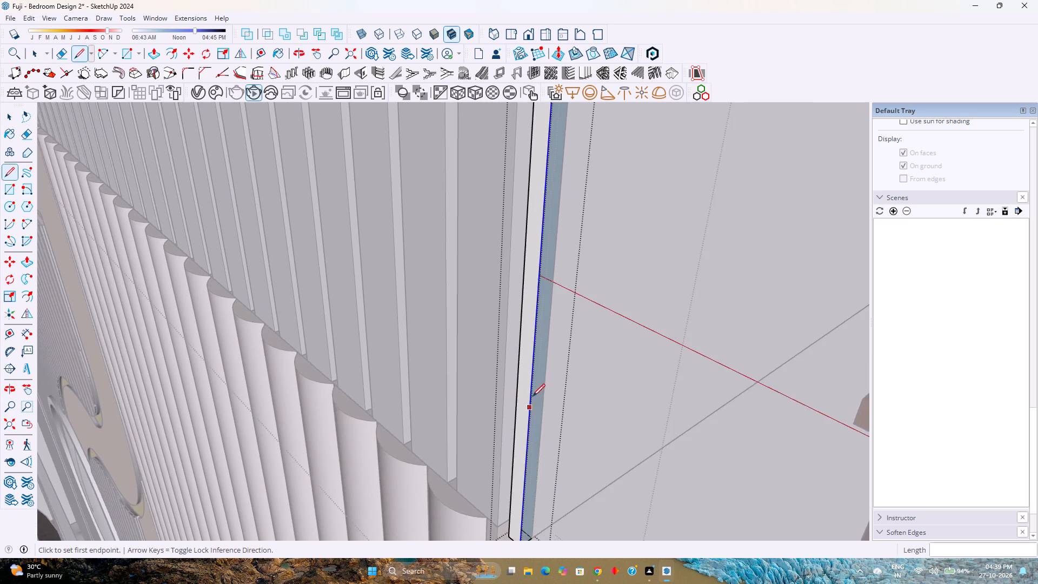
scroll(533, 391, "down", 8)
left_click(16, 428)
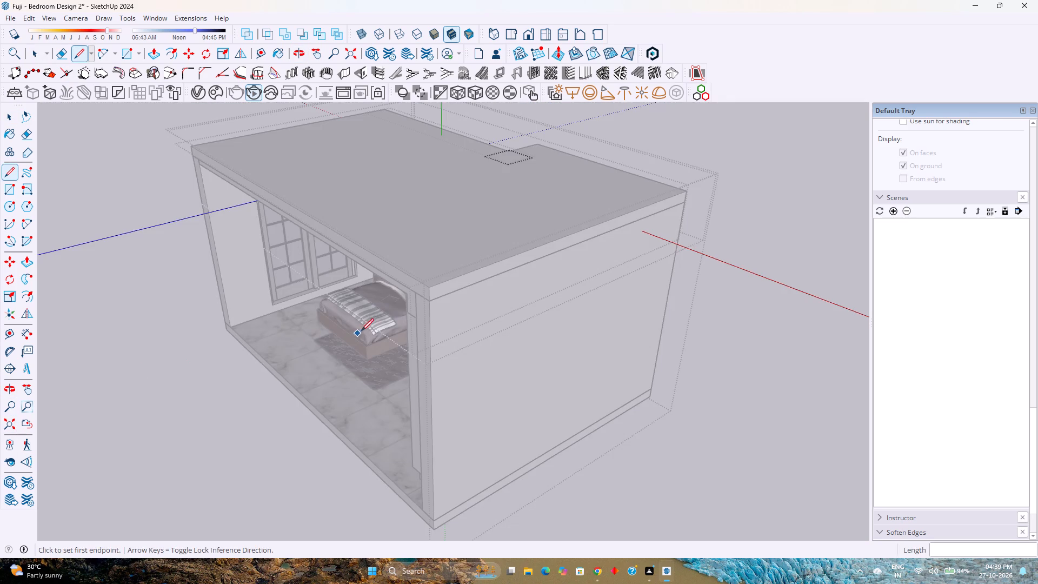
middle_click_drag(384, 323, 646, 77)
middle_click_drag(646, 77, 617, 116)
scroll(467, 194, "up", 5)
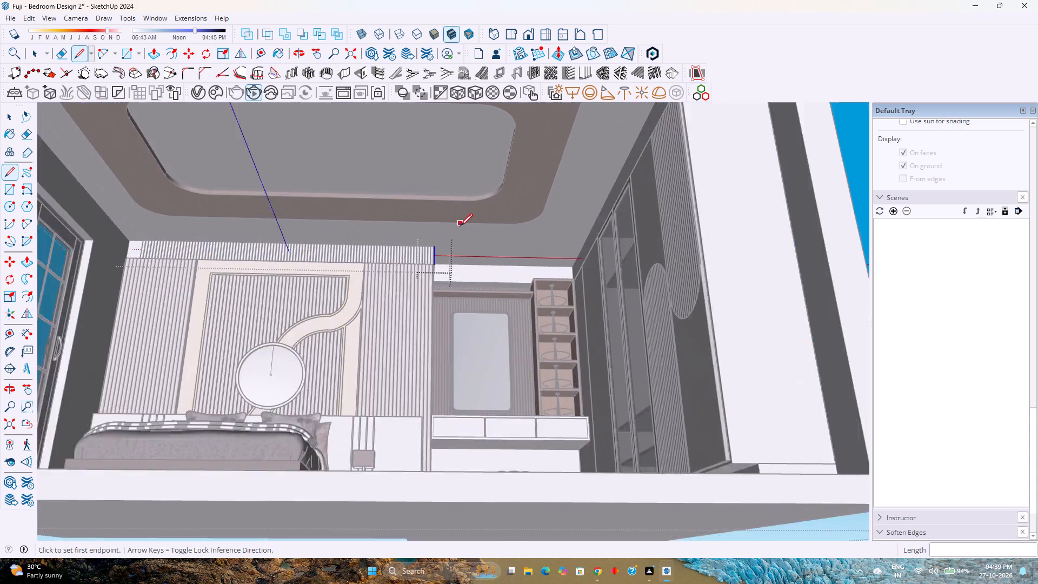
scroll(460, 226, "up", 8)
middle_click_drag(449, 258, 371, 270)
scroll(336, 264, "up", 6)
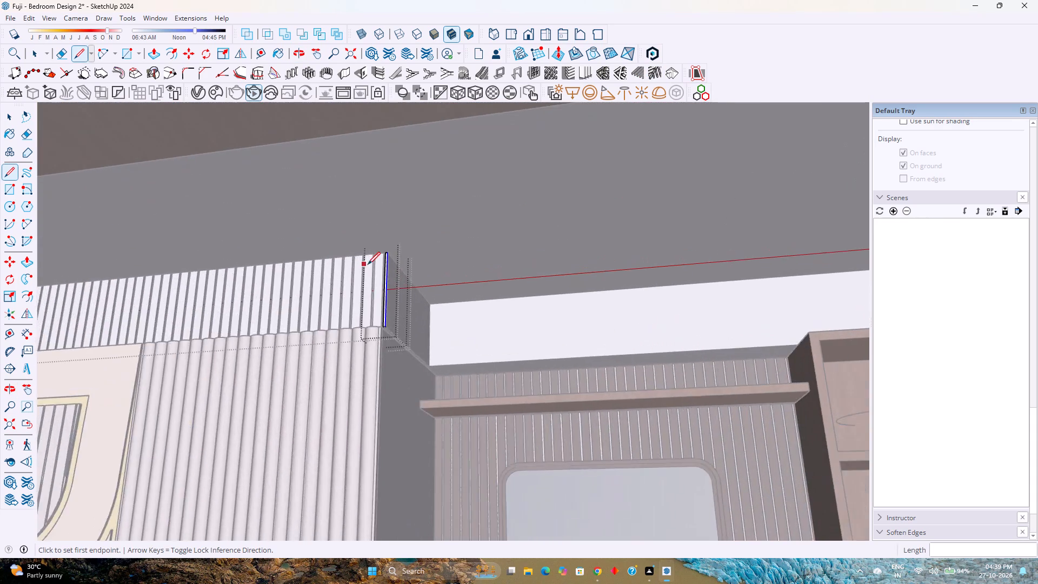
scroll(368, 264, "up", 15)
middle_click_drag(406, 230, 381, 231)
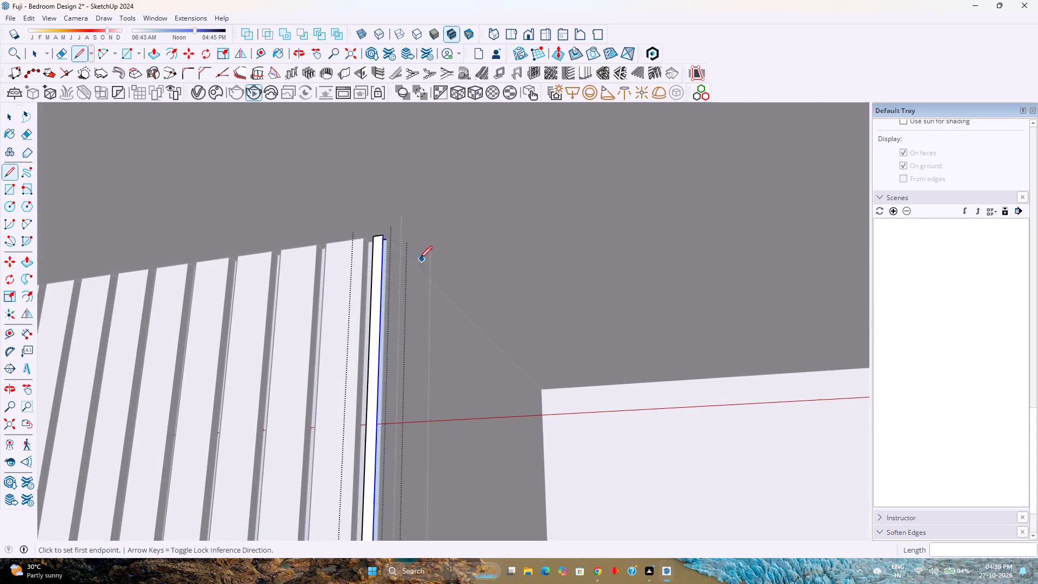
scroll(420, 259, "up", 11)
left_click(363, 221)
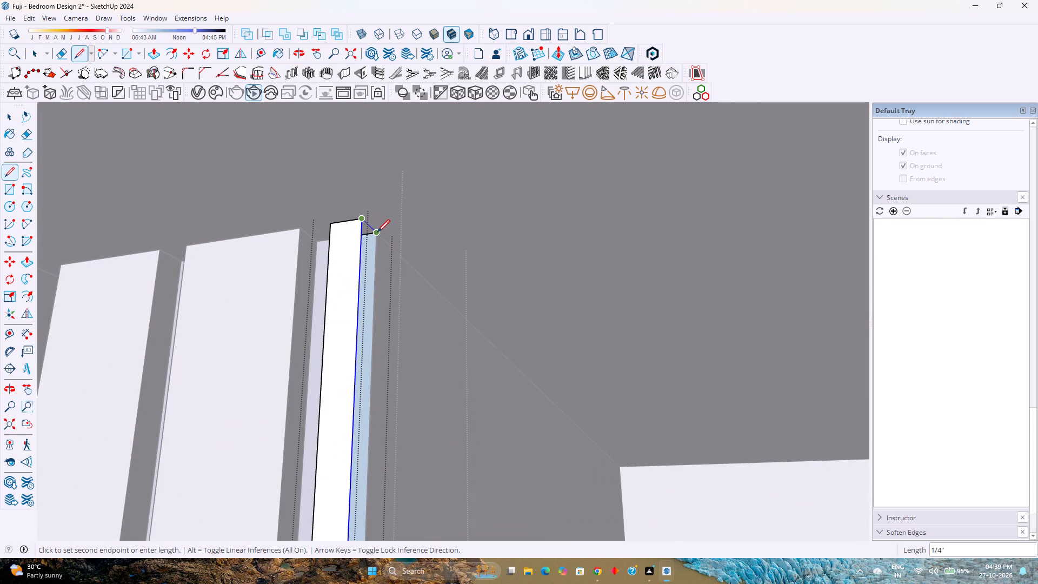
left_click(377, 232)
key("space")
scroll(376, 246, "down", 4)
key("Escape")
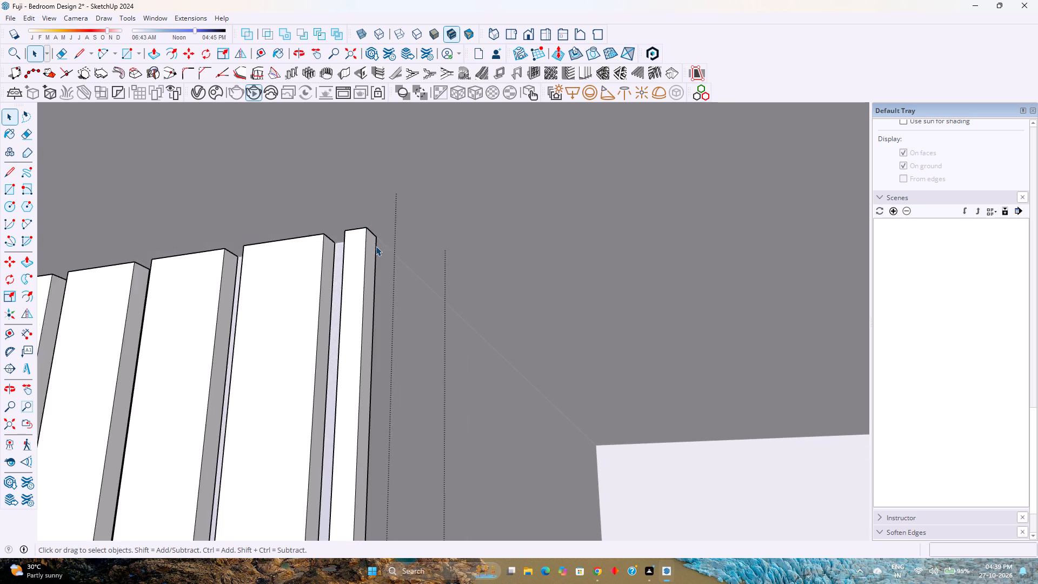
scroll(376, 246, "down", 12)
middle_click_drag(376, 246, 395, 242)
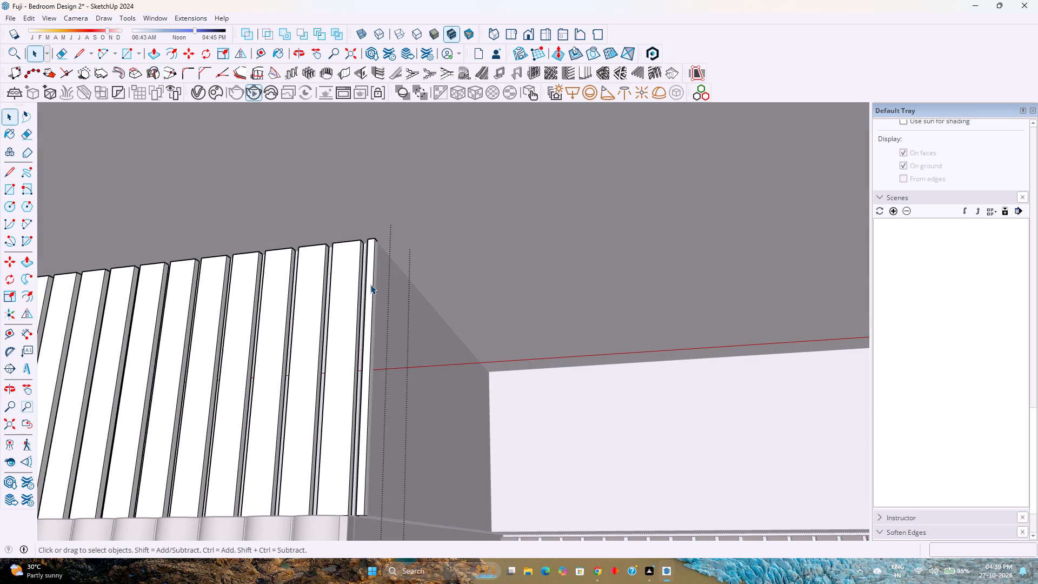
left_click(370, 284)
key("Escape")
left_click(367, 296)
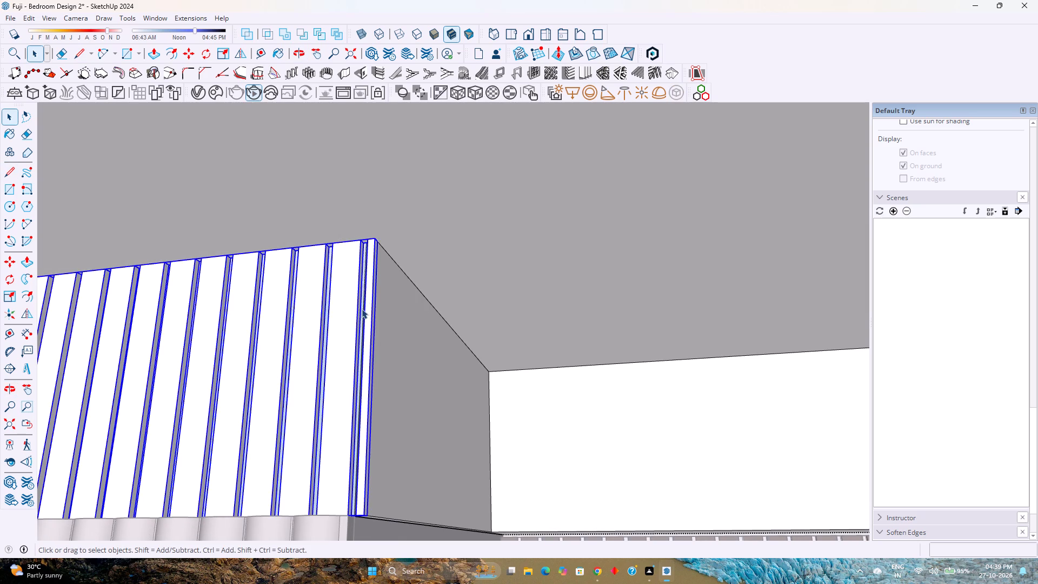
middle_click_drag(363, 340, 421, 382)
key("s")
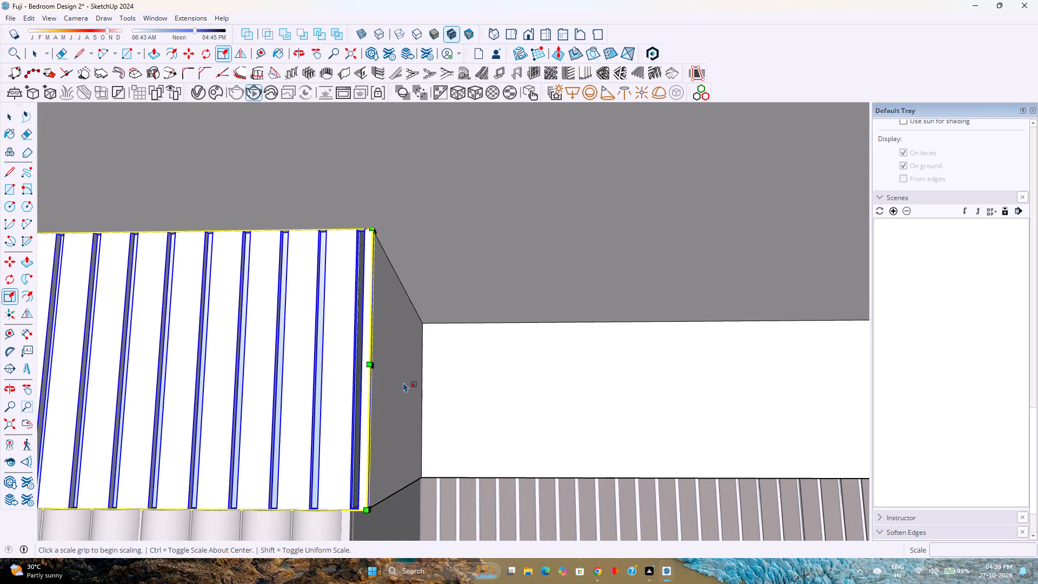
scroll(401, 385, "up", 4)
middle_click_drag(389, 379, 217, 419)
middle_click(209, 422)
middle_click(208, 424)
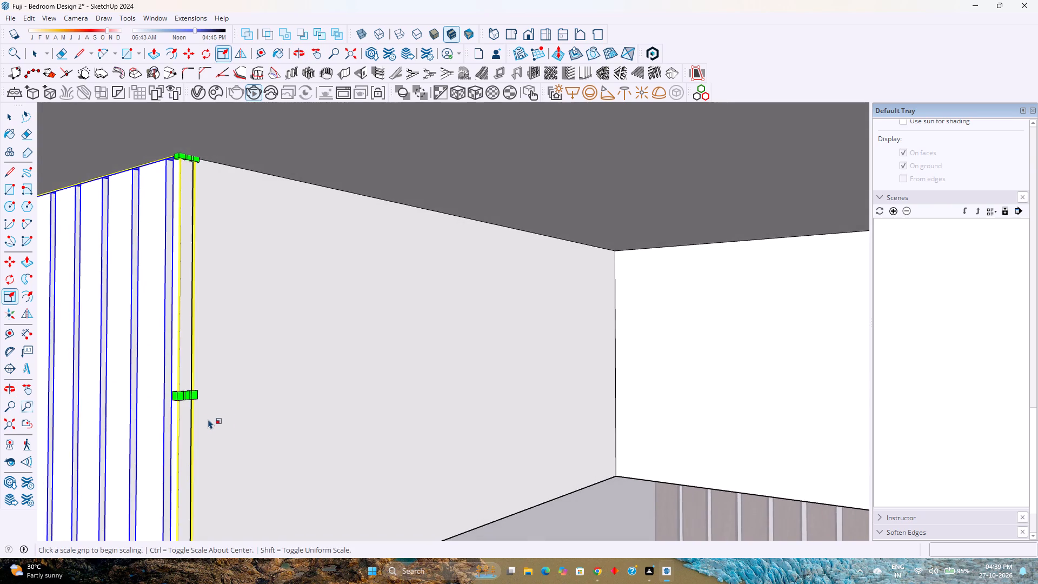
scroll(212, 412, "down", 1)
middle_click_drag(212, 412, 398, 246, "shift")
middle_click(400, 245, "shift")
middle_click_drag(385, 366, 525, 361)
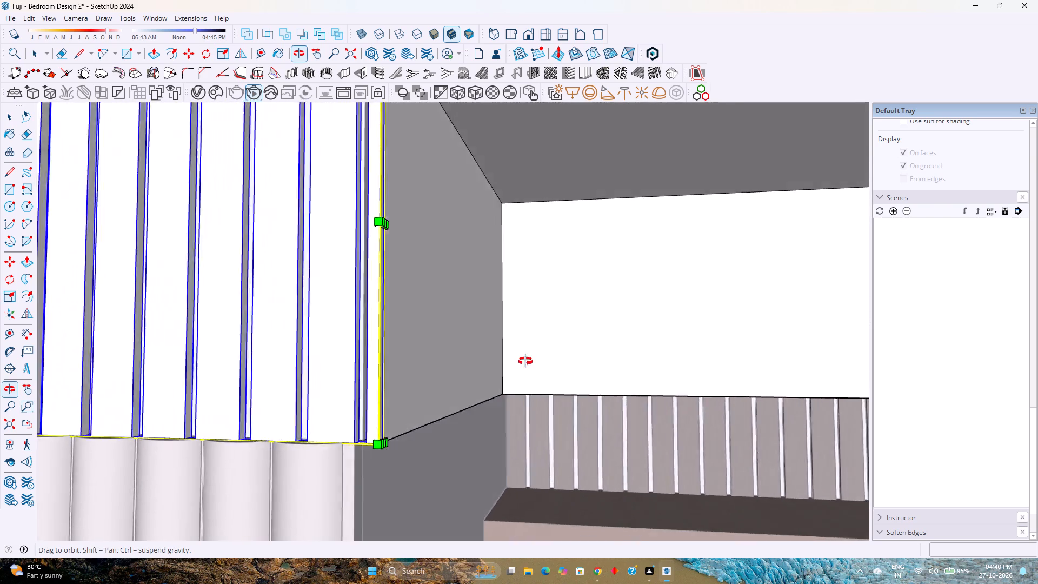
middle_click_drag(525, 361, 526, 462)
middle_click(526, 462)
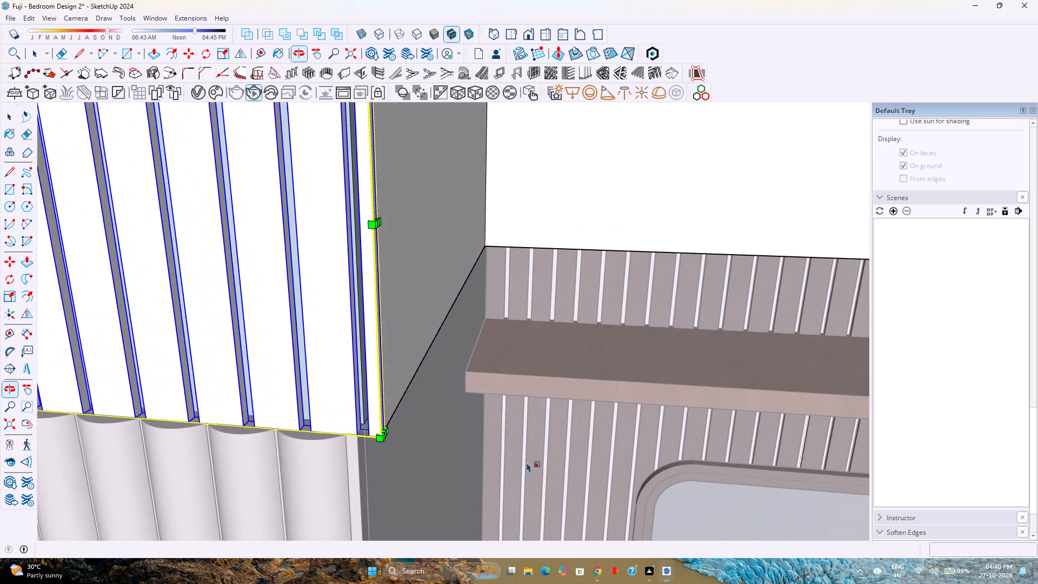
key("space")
Undo the end louvre's lines, the vertical louvres and the latest ceiling drop edits, and redo the last undone edit.
key("ctrl+z")
key("ctrl+z")
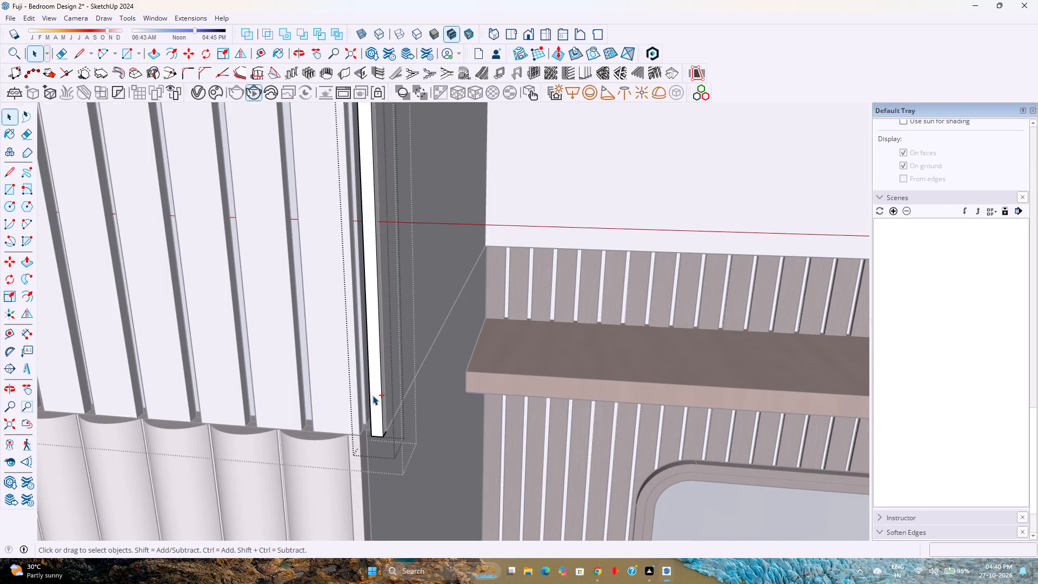
key("ctrl+z")
key("ctrl+z")
key("ctrl+z")
key("ctrl+z")
key("ctrl+z")
key("ctrl+z")
key("ctrl+z")
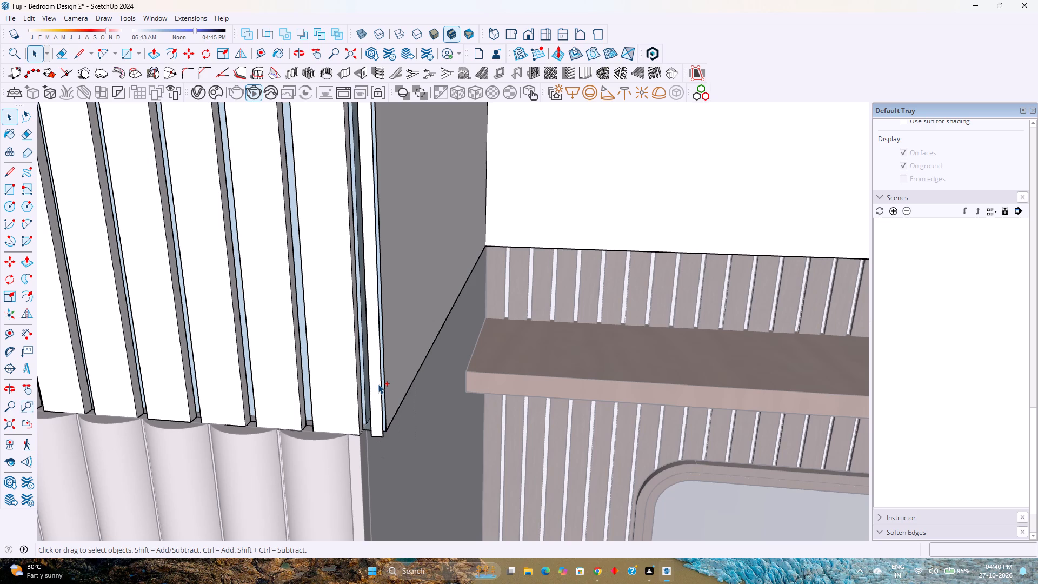
scroll(378, 384, "down", 1, "ctrl")
key("ctrl+z")
key("ctrl+z")
key("ctrl+z")
key("ctrl+z")
key("ctrl+z")
scroll(378, 384, "down", 6)
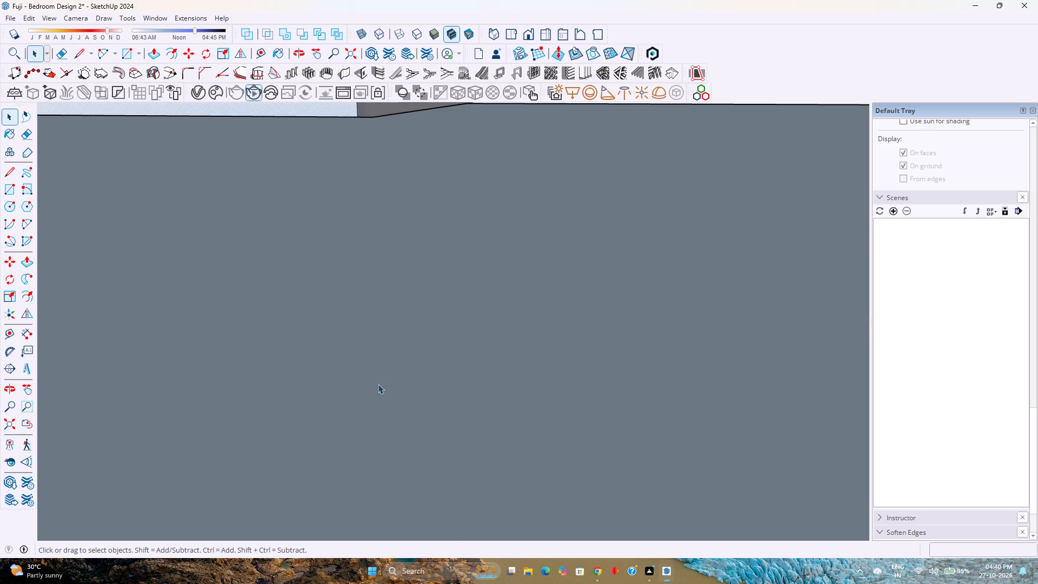
left_click(9, 429)
middle_click_drag(163, 400, 291, 294)
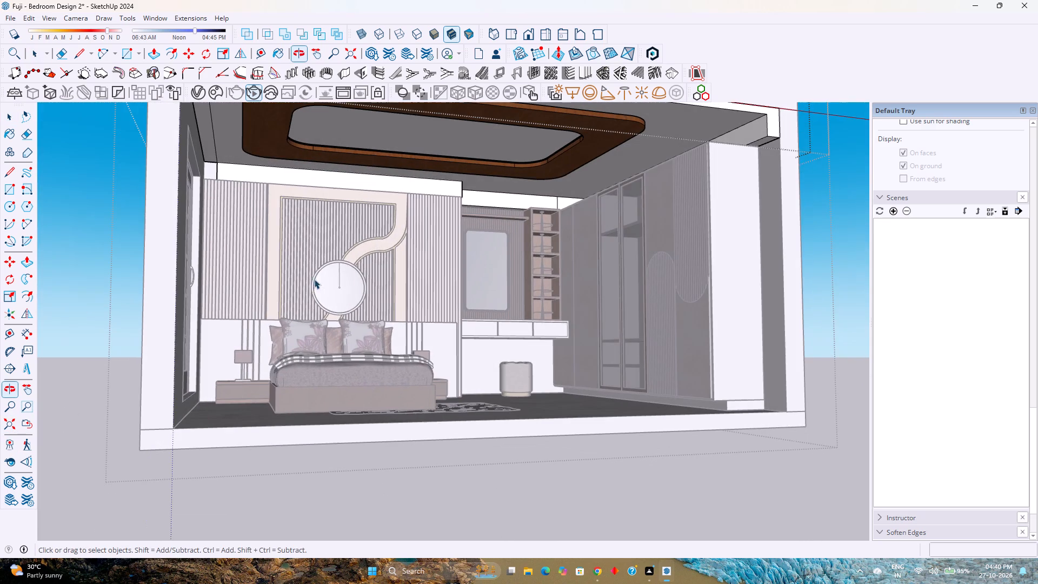
middle_click(331, 267)
scroll(421, 198, "up", 5)
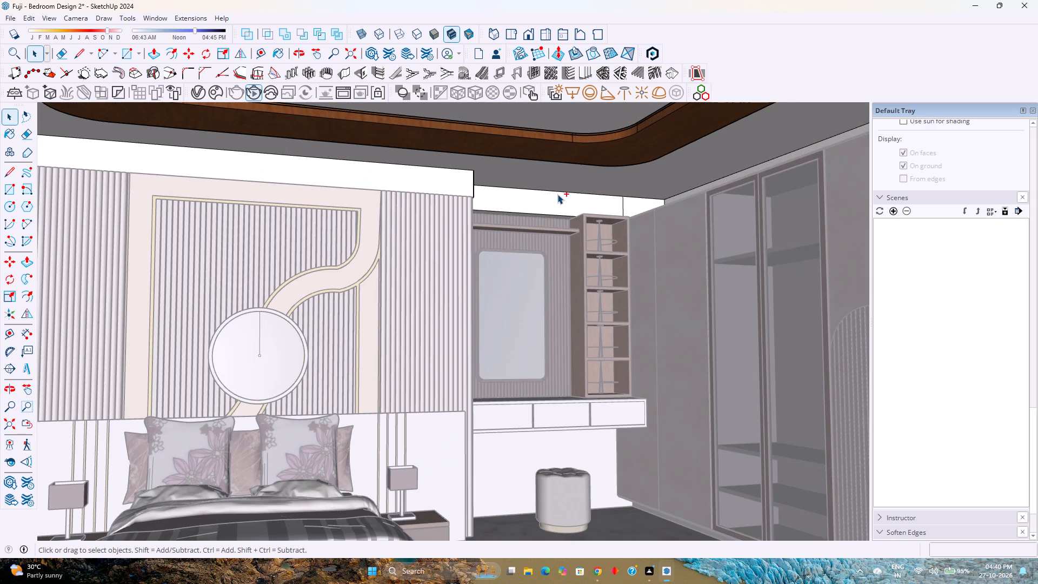
key("ctrl+y")
Push/Pull the enclosed end face of the ceiling drop above the wardrobe into line with the wardrobe's end.
scroll(562, 213, "down", 3)
middle_click_drag(563, 217, 431, 300, "shift")
middle_click(431, 300, "shift")
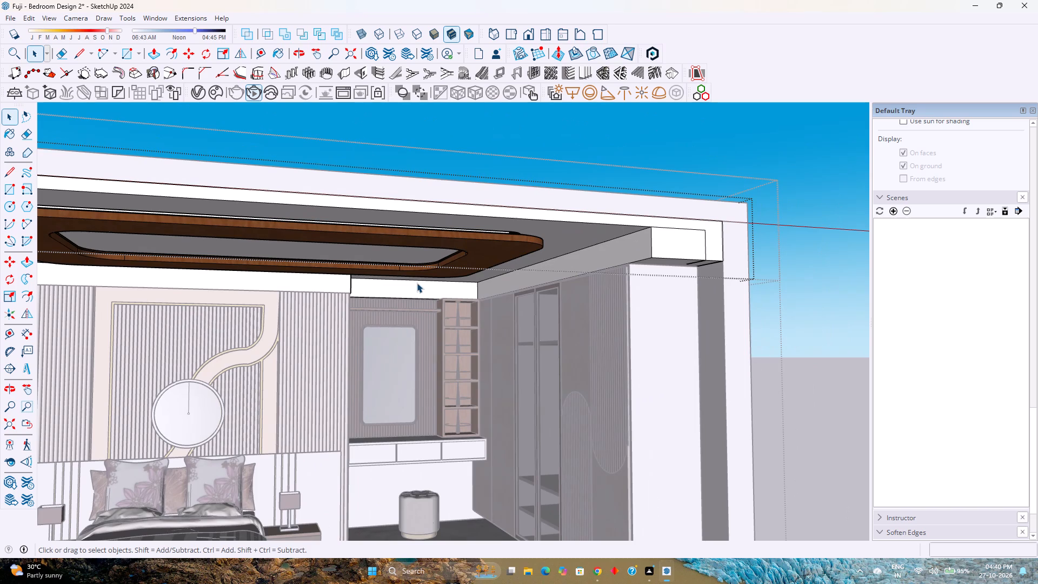
key("p")
left_click(685, 246)
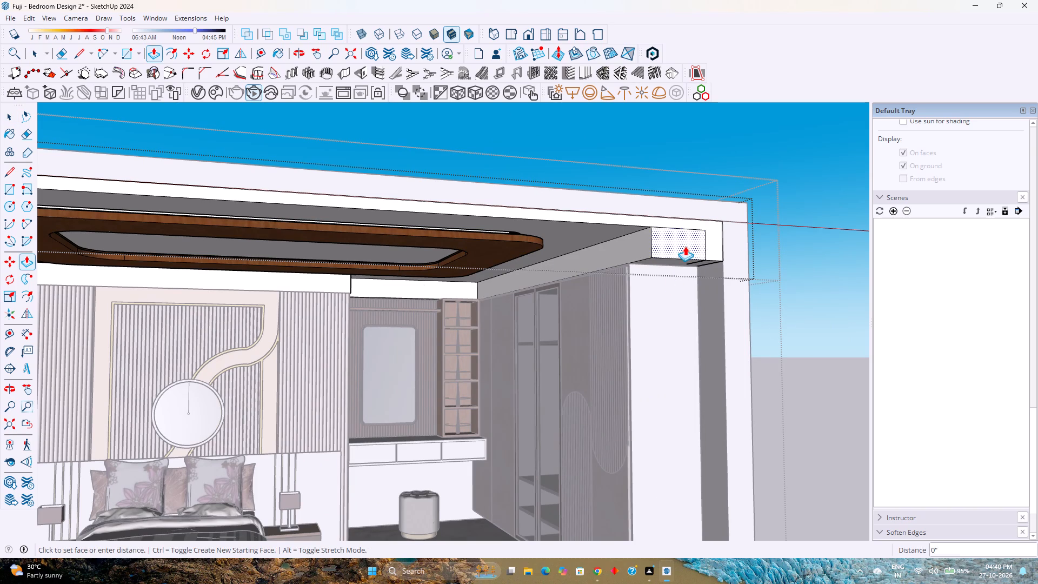
left_click(651, 280)
key("space")
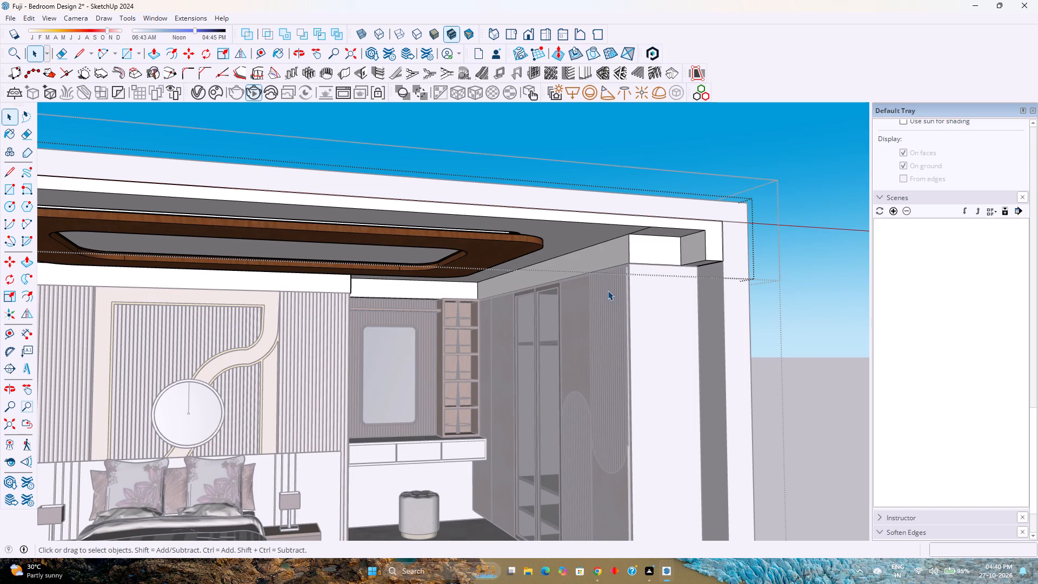
key("Escape")
Delete the leftover short edge on the ceiling at the end of the drop above the wardrobe.
middle_click_drag(545, 293, 562, 284, "shift")
middle_click(562, 284, "shift")
scroll(640, 231, "up", 5)
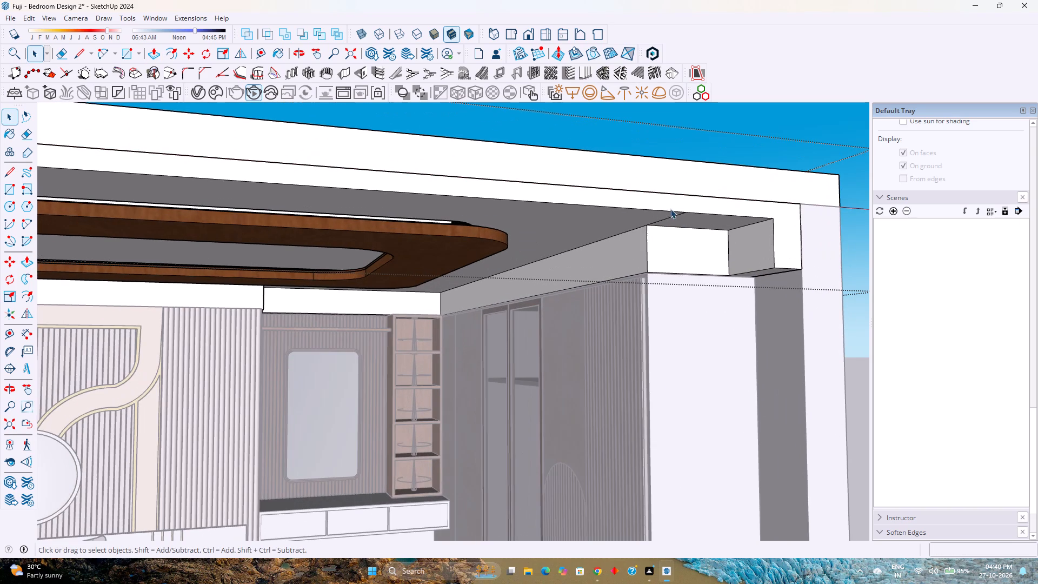
left_click(670, 217)
left_click(670, 217)
triple_click(670, 217)
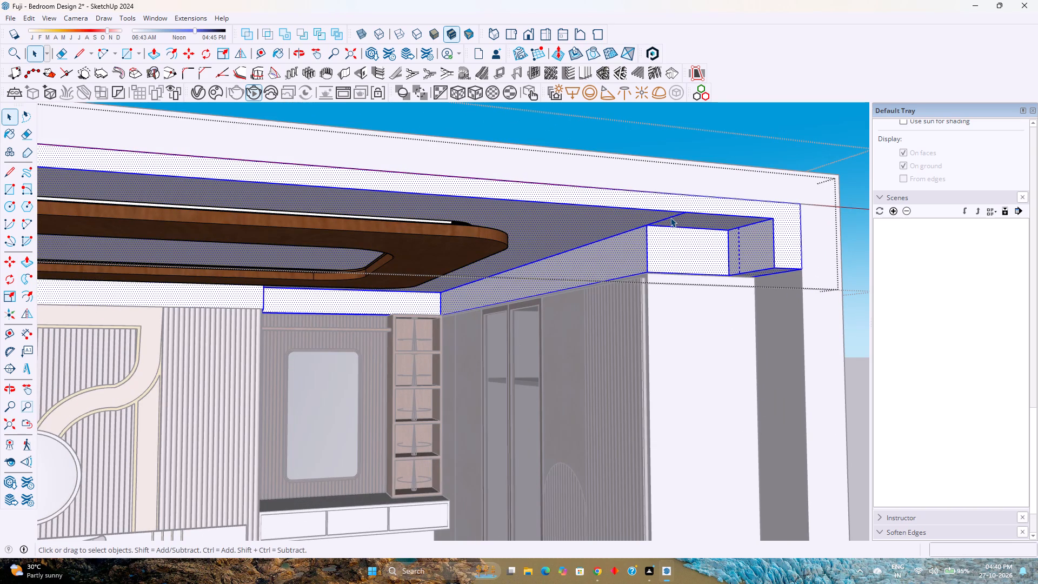
double_click(673, 217)
scroll(663, 241, "up", 3)
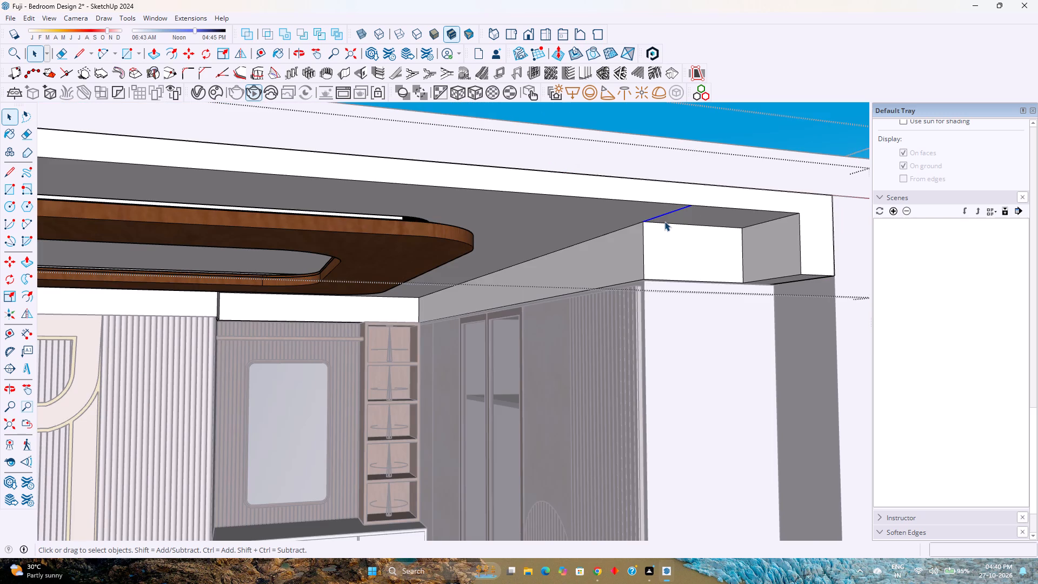
key("BackSpace")
key("Delete")
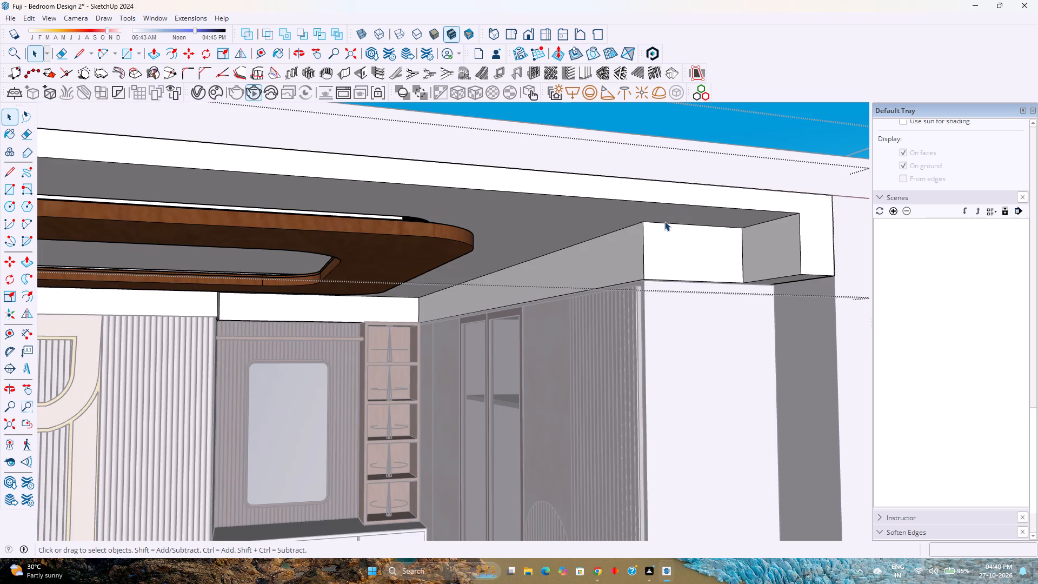
Copy the ceiling drop's vertical faces above the wardrobe, dressing unit, short return and bed wall along the red axis, clear of the room.
left_click(575, 271)
middle_click_drag(552, 278, 554, 277, "shift")
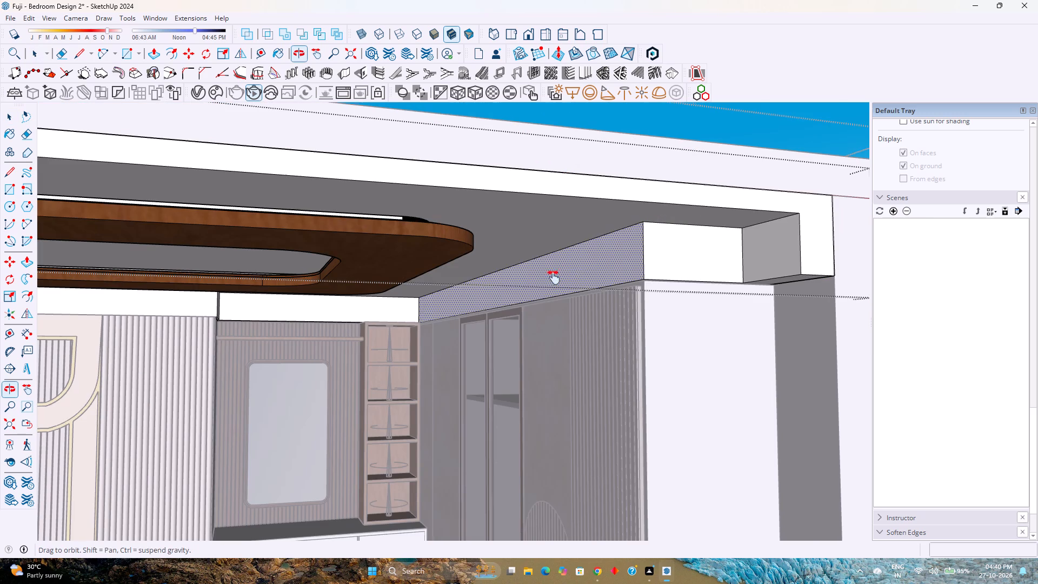
middle_click_drag(554, 277, 721, 227, "shift")
middle_click(721, 227, "shift")
left_click(468, 280)
left_click(545, 277, "ctrl")
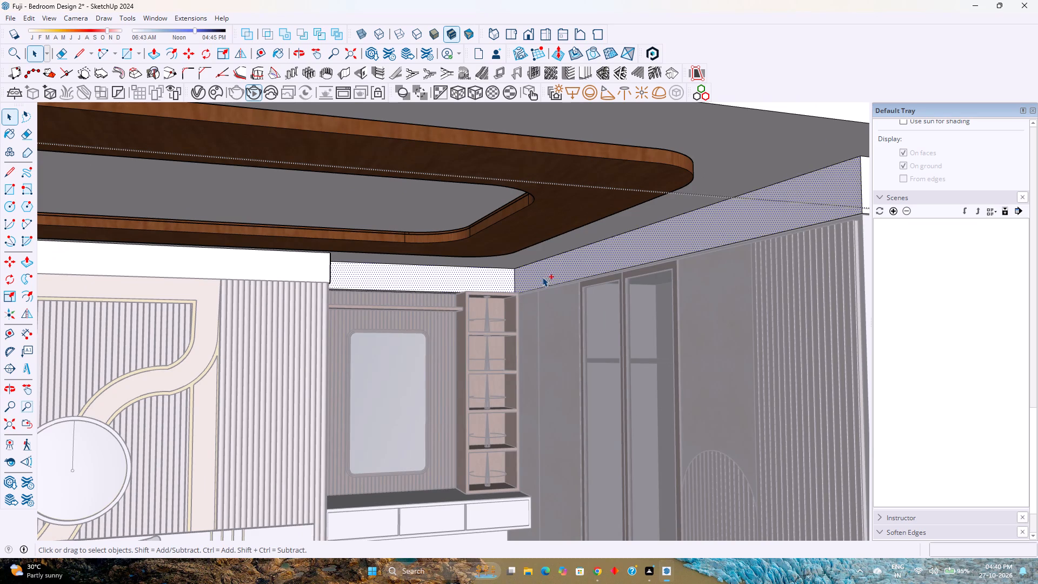
middle_click_drag(475, 317, 331, 314)
middle_click(331, 314)
scroll(244, 291, "up", 5)
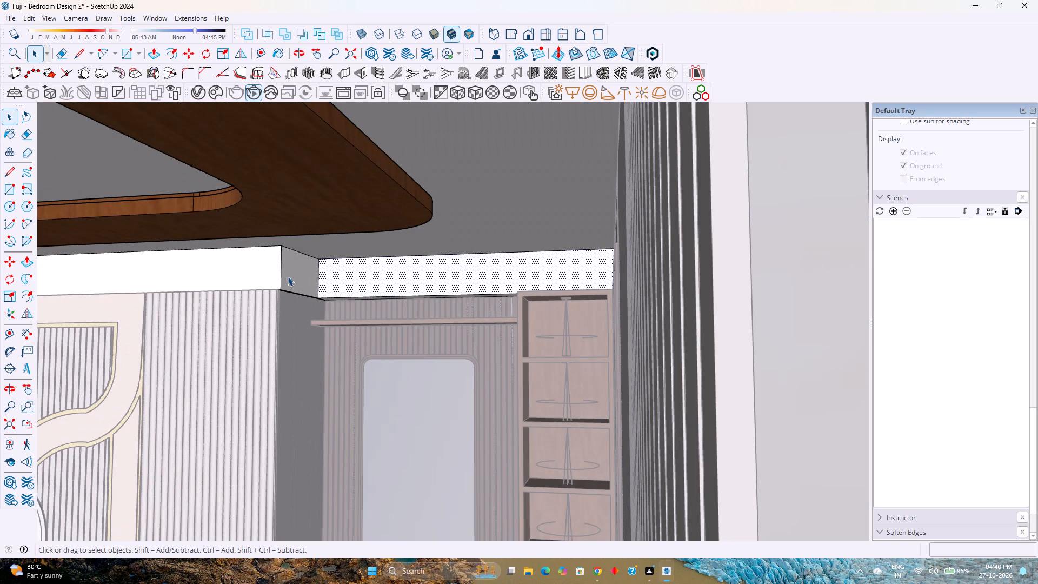
left_click(289, 276, "ctrl")
left_click(259, 275, "ctrl")
scroll(259, 275, "down", 4)
middle_click_drag(259, 275, 366, 289)
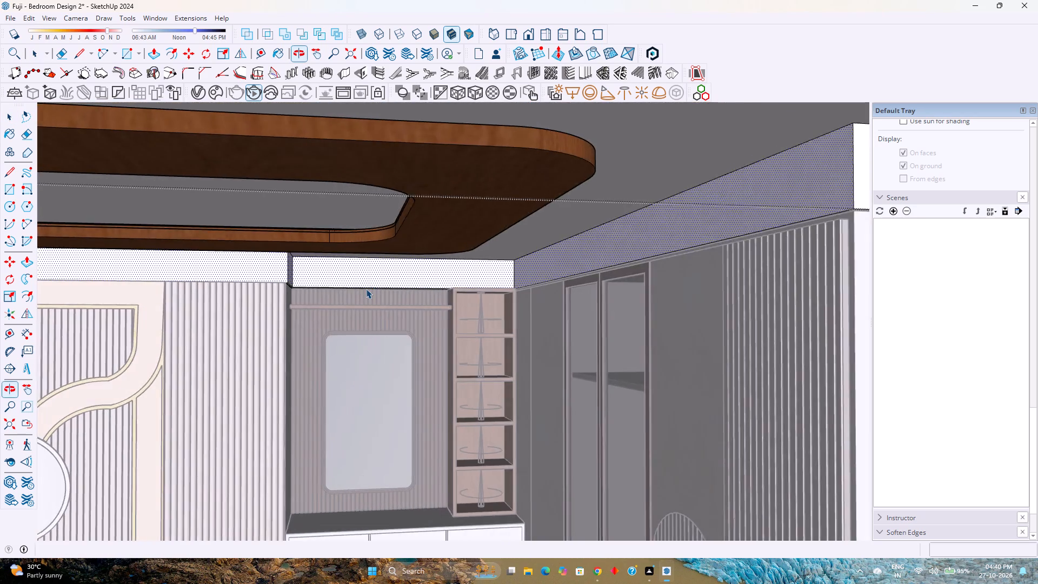
scroll(366, 289, "down", 5)
key("m")
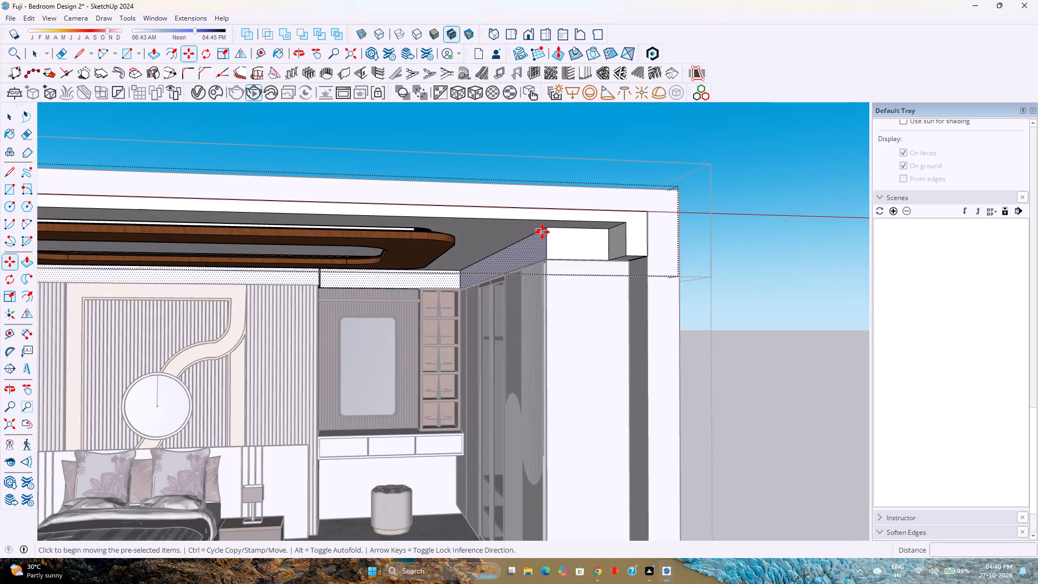
left_click(545, 230)
middle_click_drag(706, 243, 465, 306, "shift")
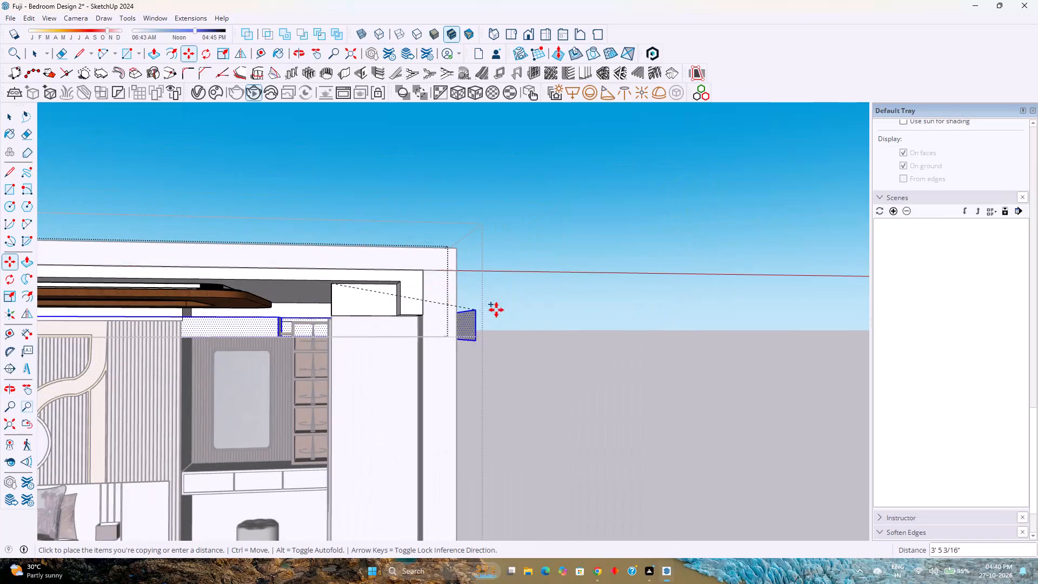
key("Right")
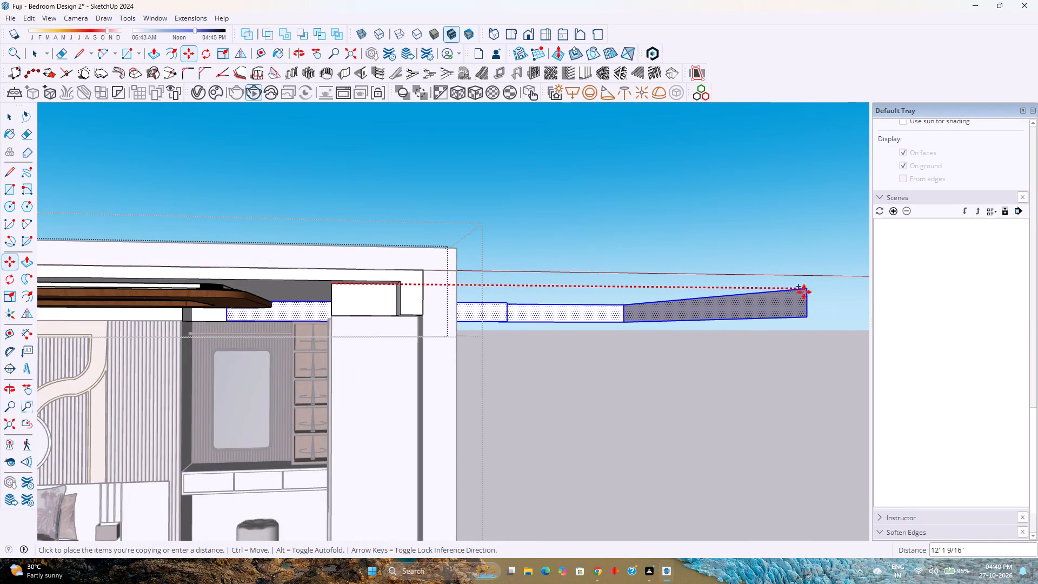
middle_click_drag(766, 296, 443, 338, "shift")
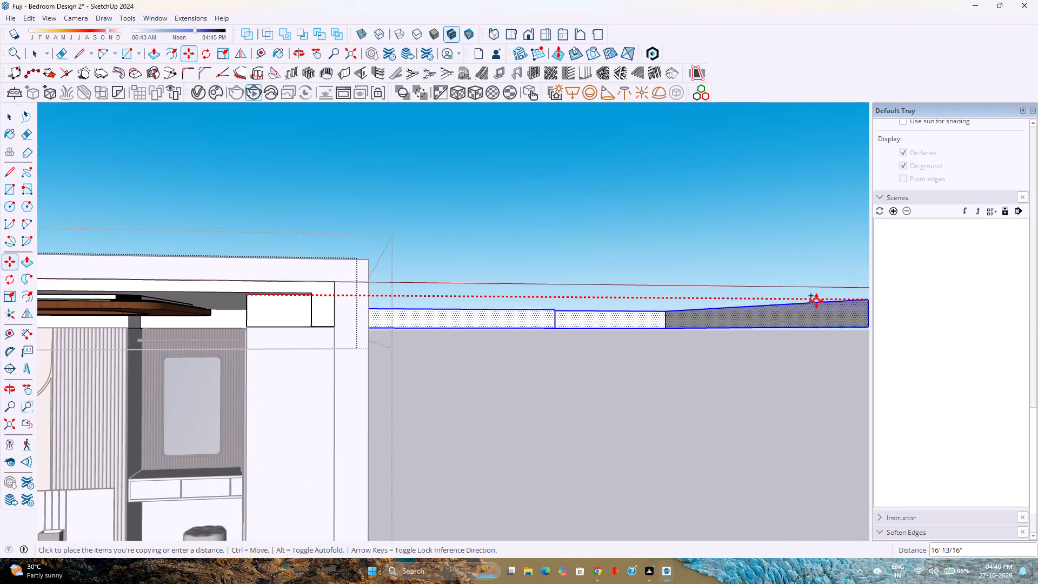
scroll(737, 302, "down", 10)
scroll(607, 241, "down", 3)
middle_click_drag(623, 280, 341, 394, "shift")
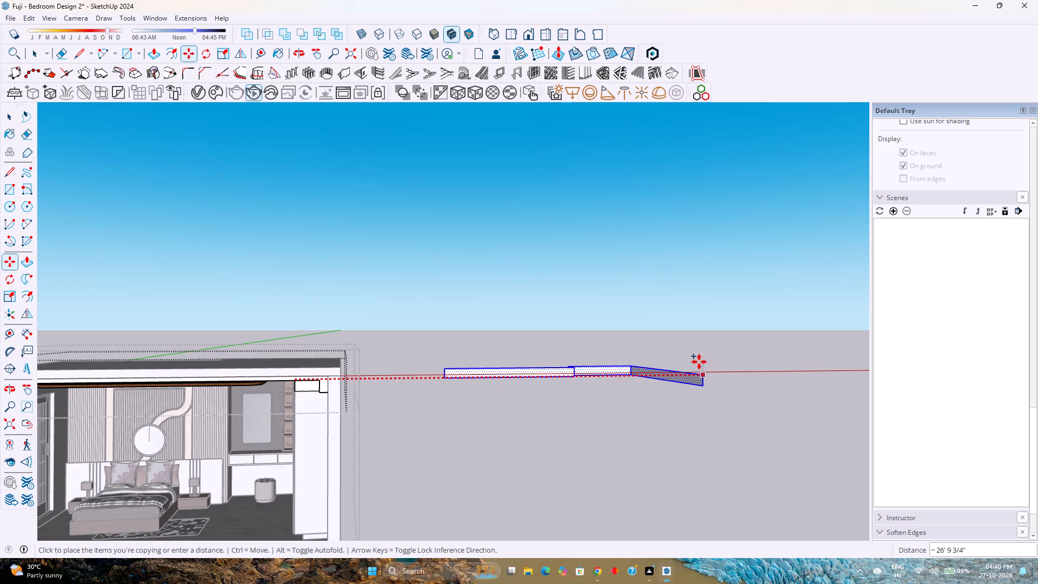
left_click(656, 368)
key("space")
Make the copied ceiling drop faces into a group.
scroll(591, 391, "up", 4)
right_click(621, 371)
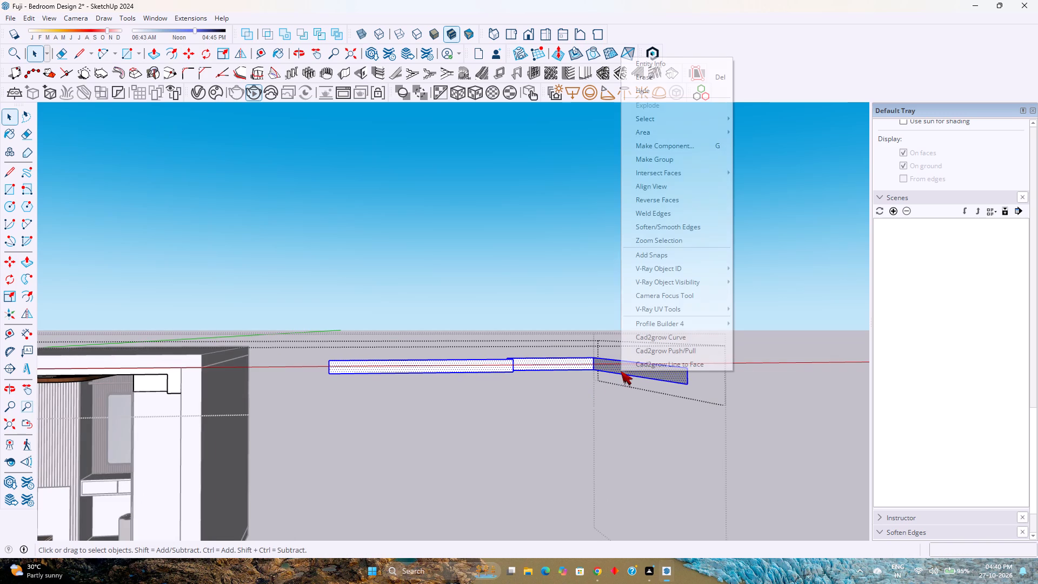
left_click(634, 163)
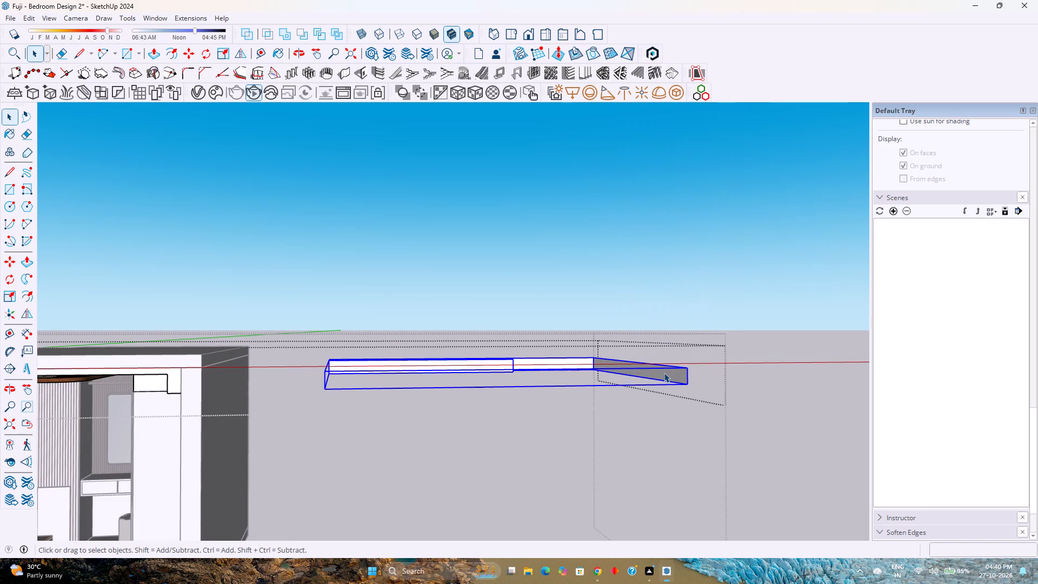
Inside the group, select the strip's four faces and create front vertical louvres: depth 1/4", thickness 1", spacing 1 1/4", angle 0.
double_click(664, 373)
scroll(664, 373, "up", 7)
left_click(662, 373)
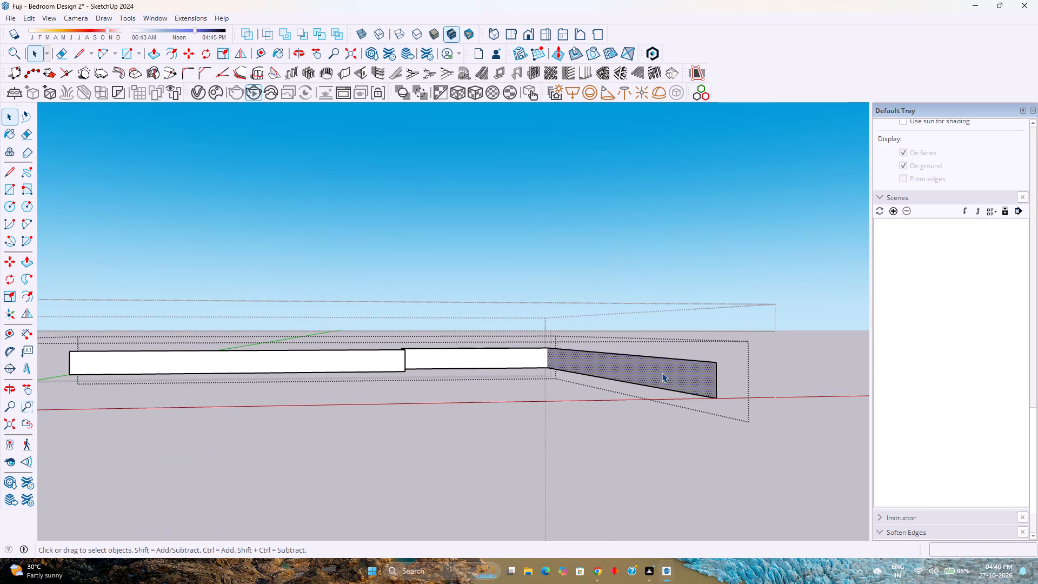
middle_click_drag(662, 373, 696, 442)
middle_click(695, 442)
middle_click(694, 442)
middle_click(693, 442)
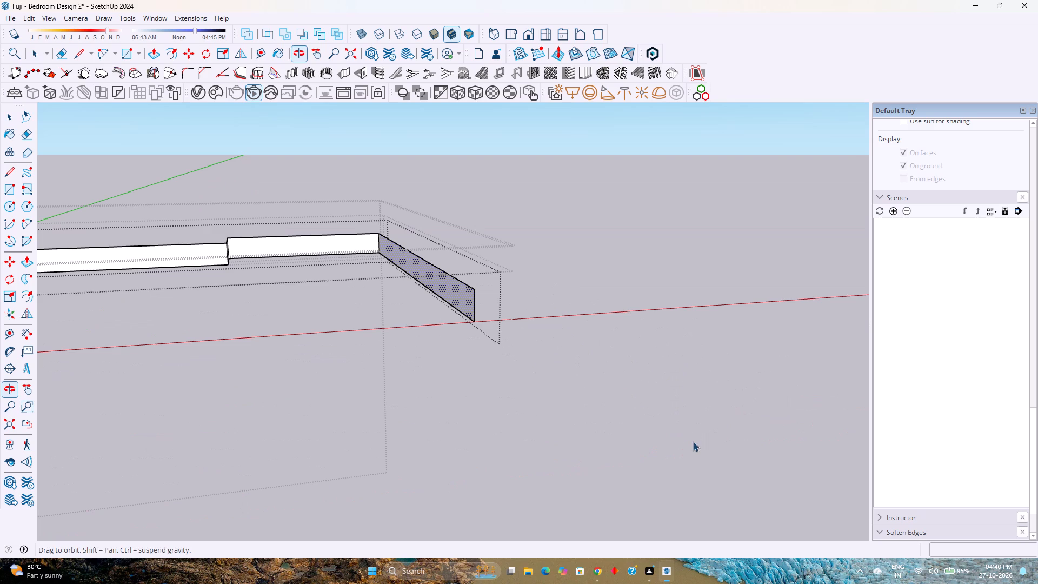
middle_click(301, 349)
middle_click_drag(301, 349, 498, 462, "shift")
middle_click_drag(460, 395, 596, 505, "shift")
middle_click(596, 505, "shift")
middle_click(596, 505, "shift")
middle_click_drag(480, 285, 717, 471, "shift")
scroll(562, 425, "up", 3)
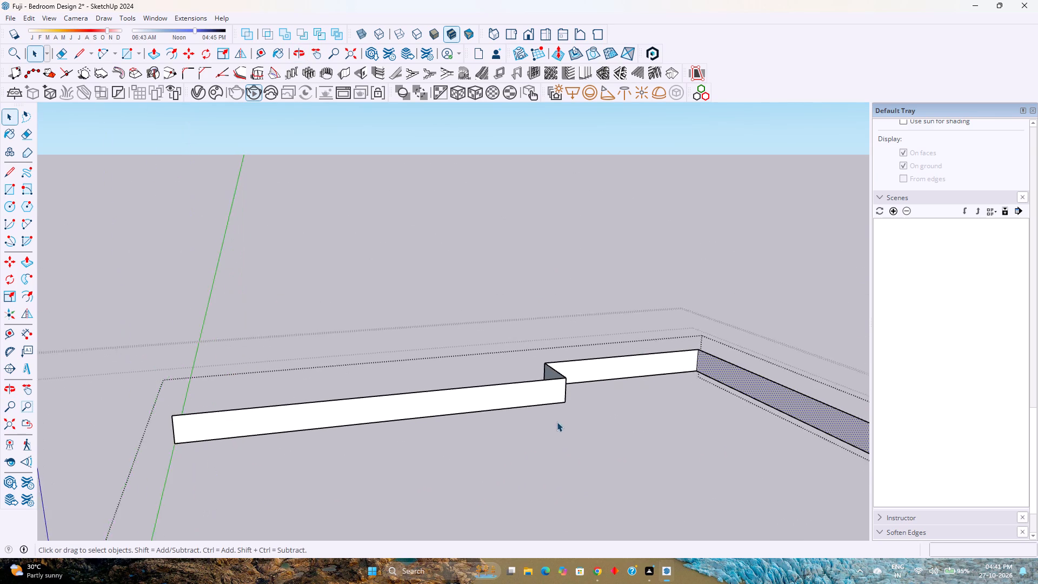
left_click(601, 367)
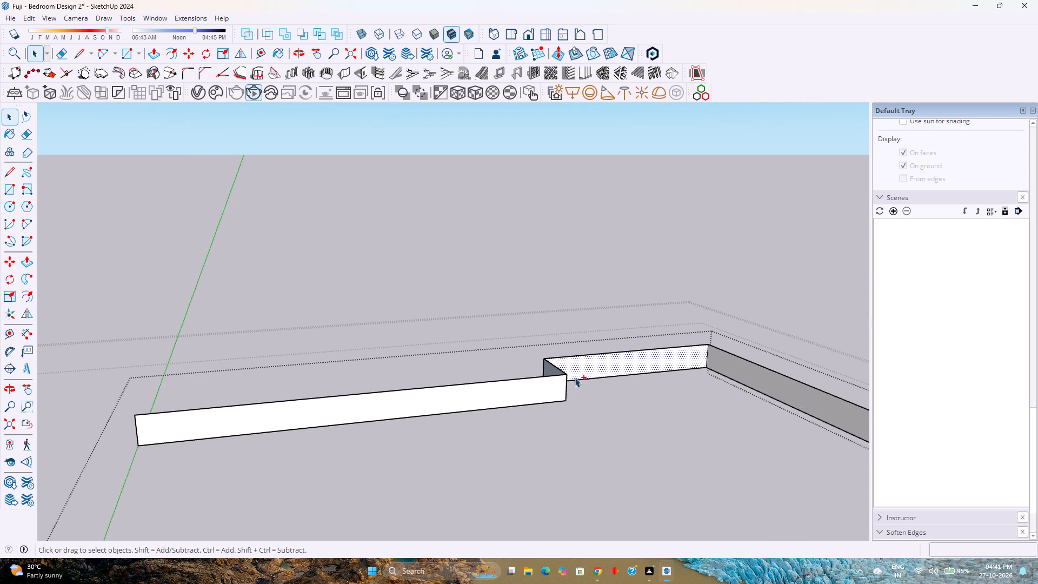
left_click(550, 389, "ctrl")
left_click(735, 375, "ctrl")
middle_click_drag(710, 383, 668, 400)
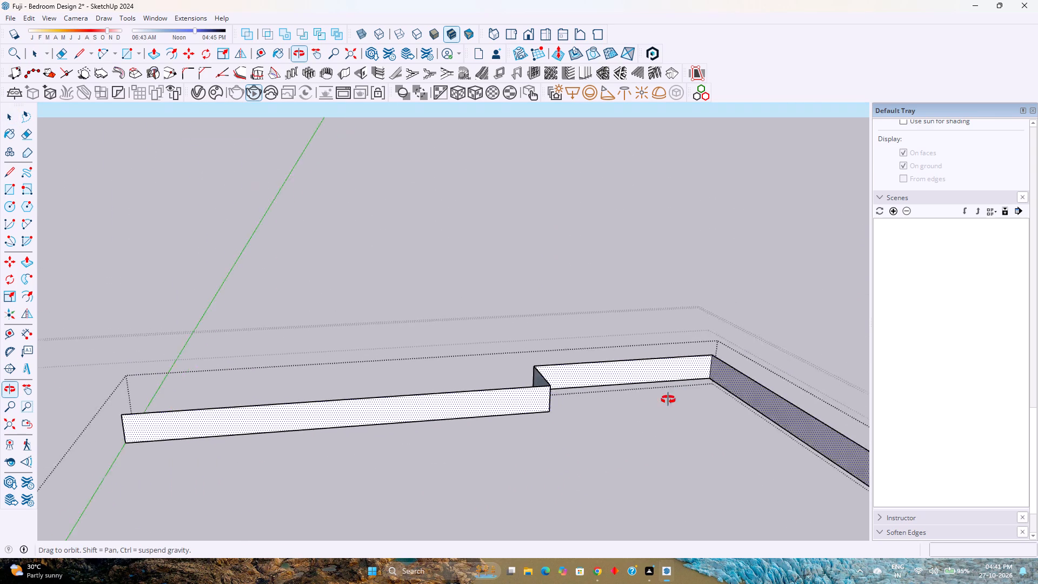
middle_click_drag(668, 400, 502, 410)
middle_click(502, 410)
left_click(443, 408, "ctrl")
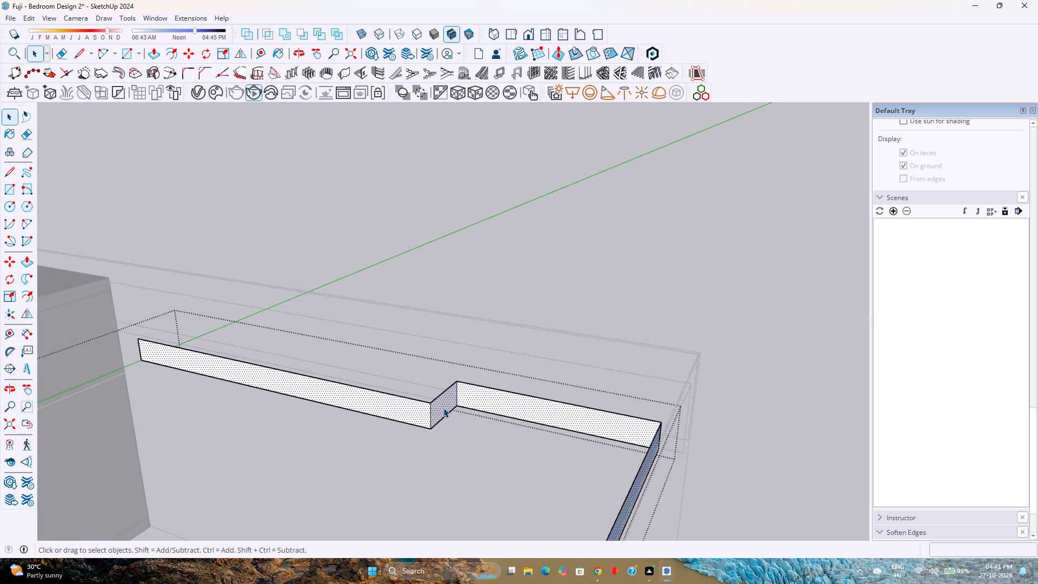
left_click(581, 74)
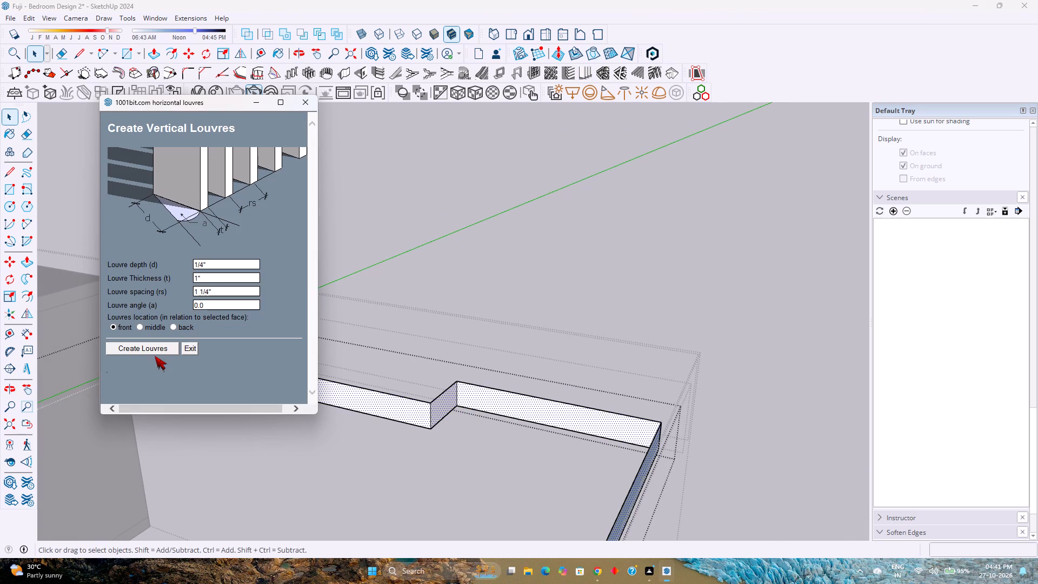
left_click(156, 353)
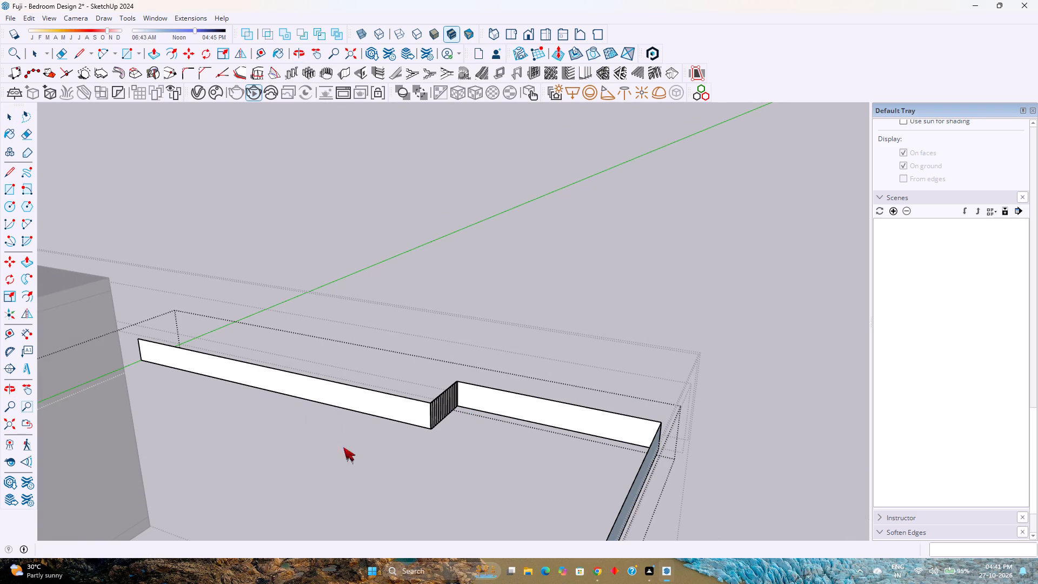
Create front vertical louvres on the strip's dressing-unit face with 1/4" depth, 1" thickness, 1 1/4" spacing and 0 angle.
left_click(510, 410)
scroll(516, 418, "up", 6)
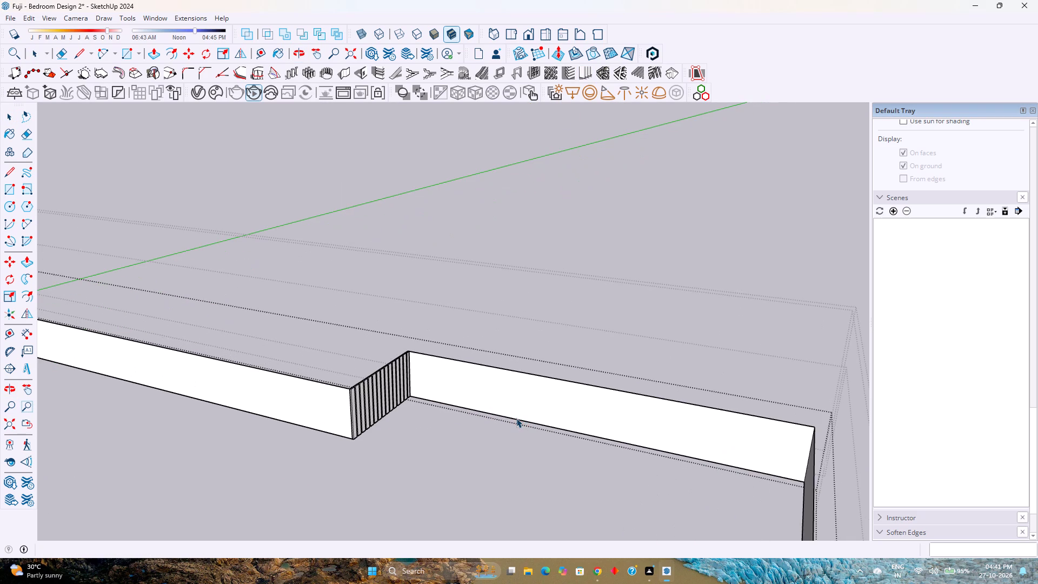
key("space")
scroll(505, 404, "up", 3)
left_click(505, 399)
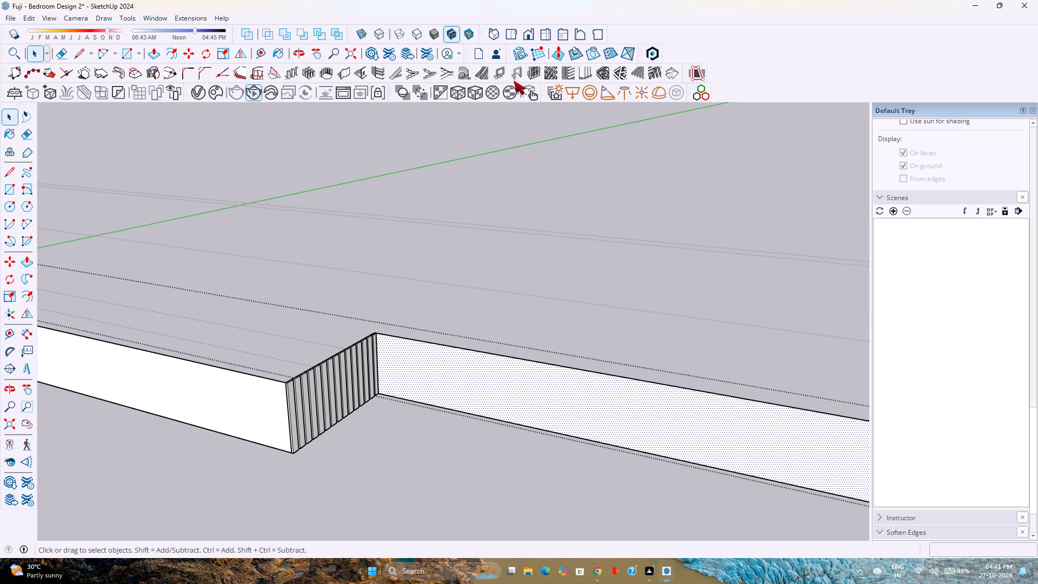
left_click(571, 74)
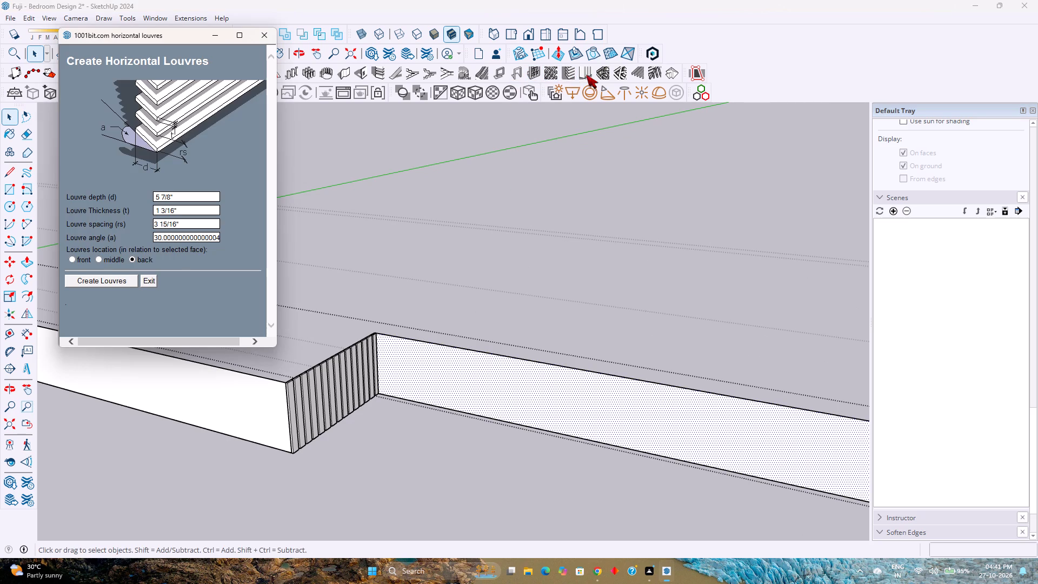
left_click(589, 74)
left_click(272, 36)
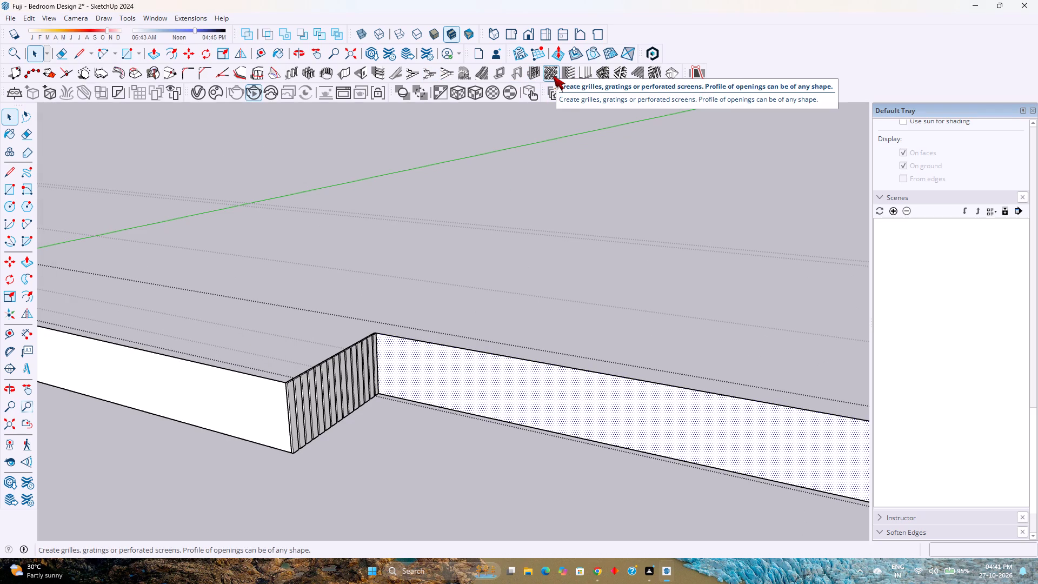
left_click(584, 70)
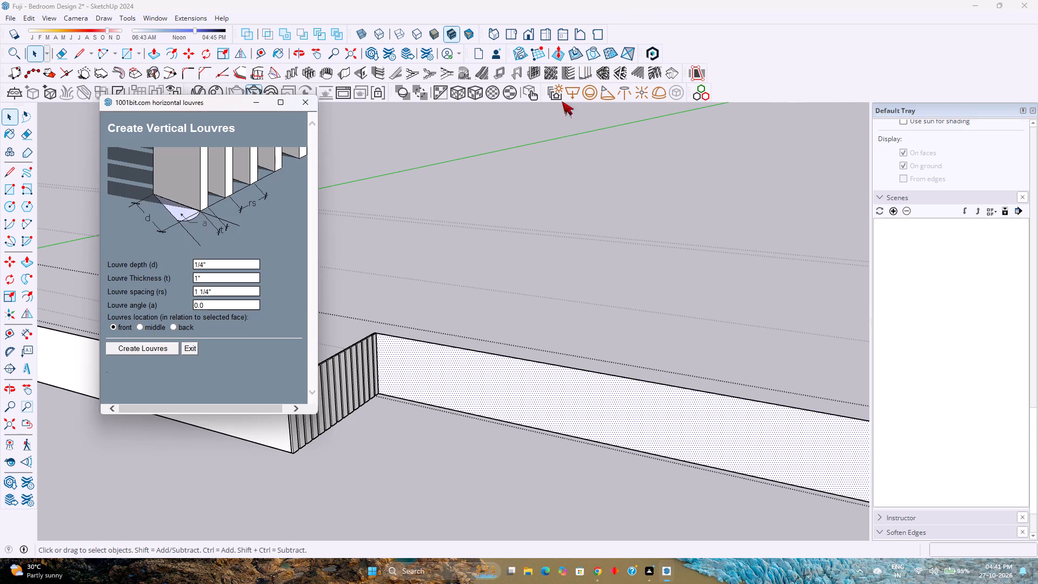
left_click(133, 344)
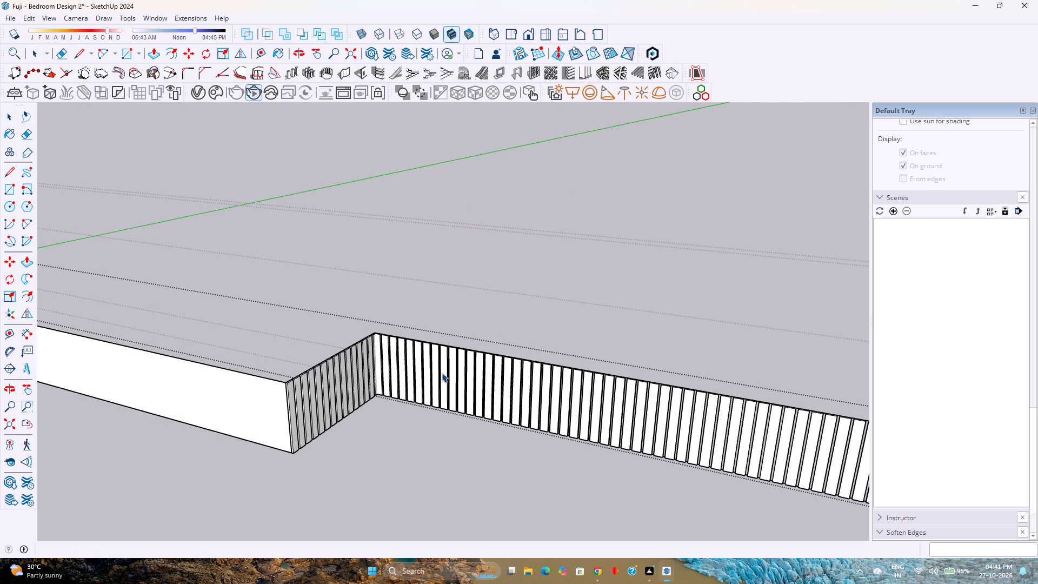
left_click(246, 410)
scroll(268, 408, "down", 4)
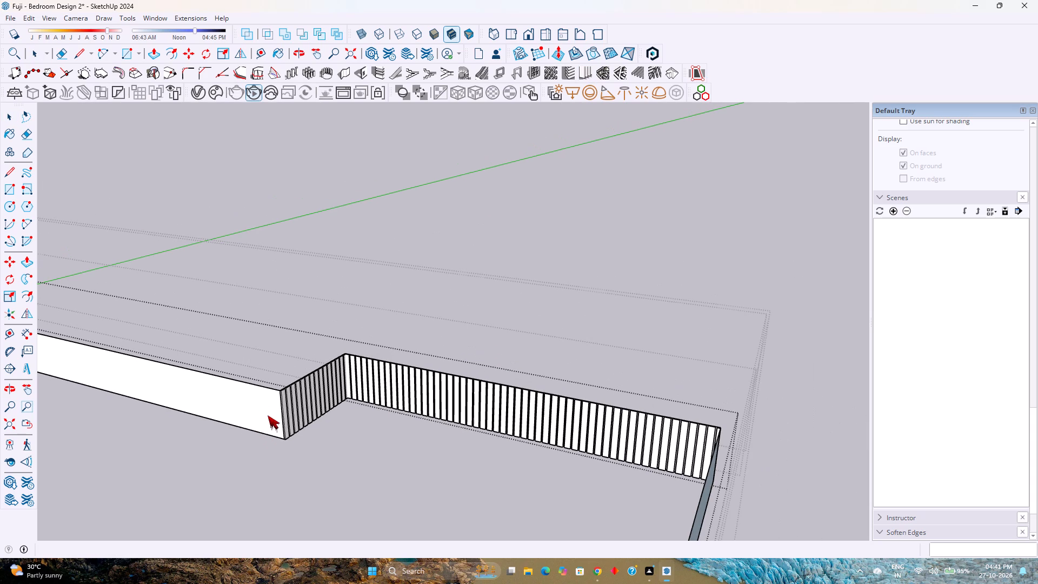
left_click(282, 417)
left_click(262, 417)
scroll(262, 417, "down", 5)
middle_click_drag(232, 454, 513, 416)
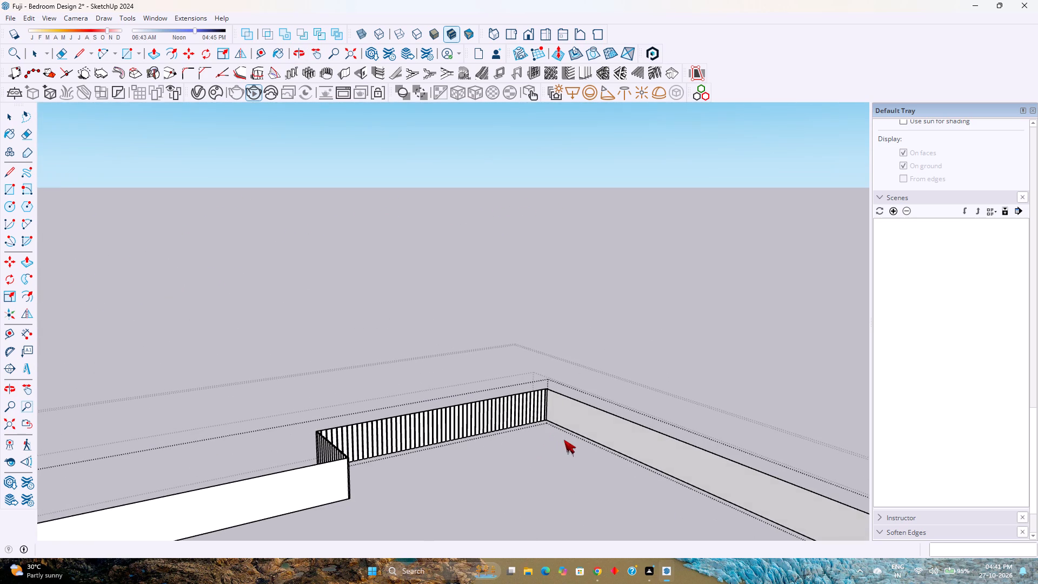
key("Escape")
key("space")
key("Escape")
Create front vertical louvres on the strip's face adjoining the far end of the dressing-unit face: depth 1/4", thickness 1", spacing 1 1/4", angle 0.
left_click(576, 422)
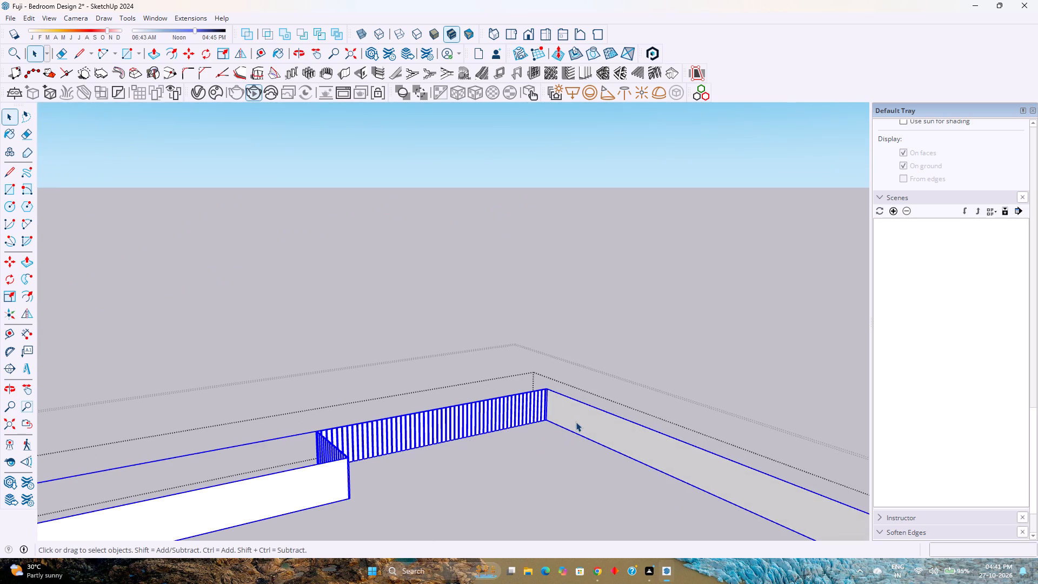
double_click(576, 422)
left_click(577, 422)
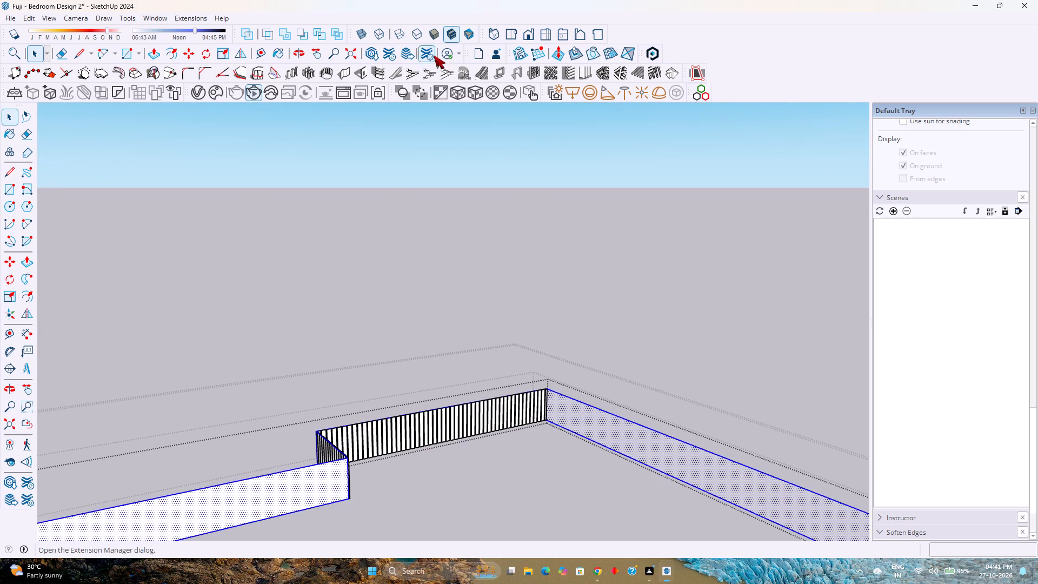
left_click(589, 81)
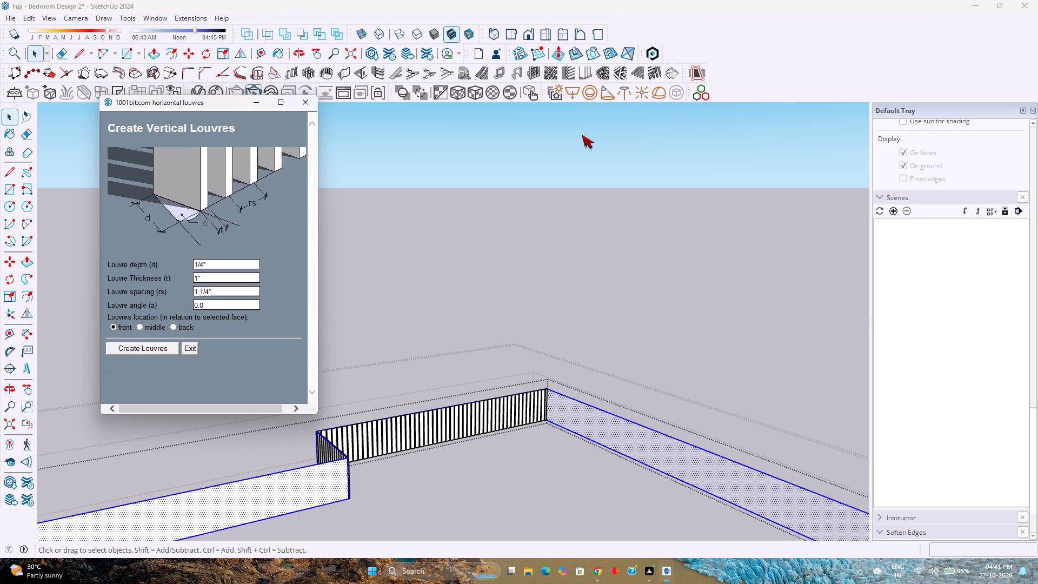
left_click(153, 345)
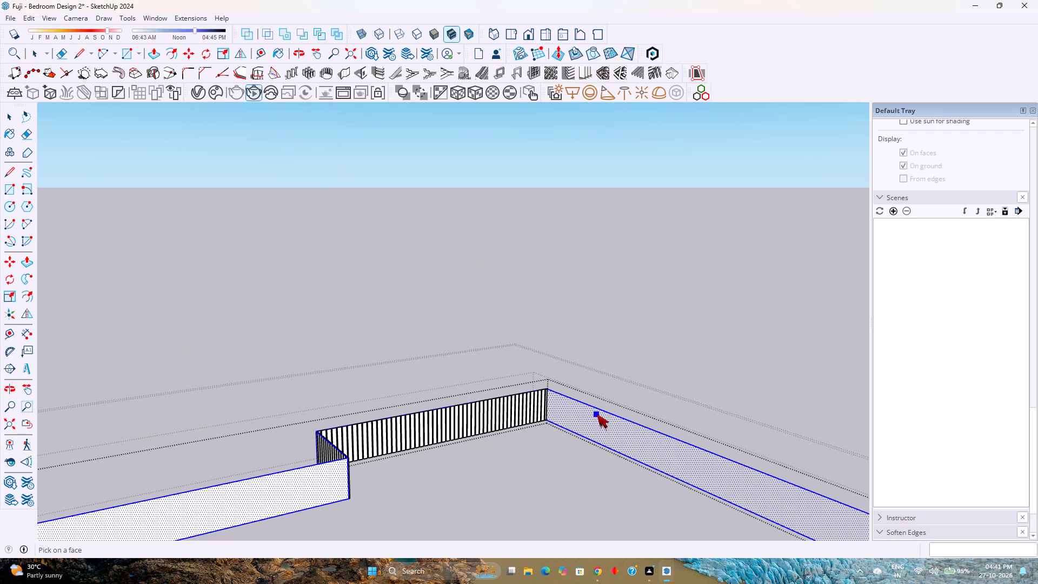
left_click(595, 424)
scroll(534, 424, "down", 4)
scroll(534, 424, "up", 3)
scroll(534, 424, "down", 2)
scroll(534, 424, "up", 3)
scroll(534, 424, "down", 2)
scroll(534, 424, "up", 3)
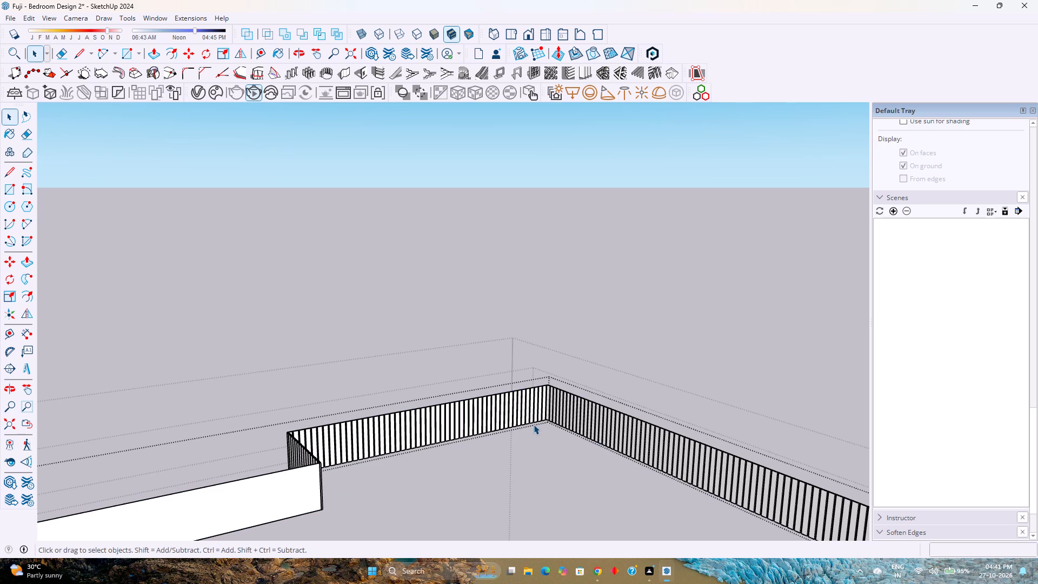
Create front vertical louvres on the strip's remaining plain face beyond the short return: depth 1/4", thickness 1", spacing 1 1/4", angle 0.
scroll(534, 424, "down", 10)
middle_click_drag(533, 437, 384, 435)
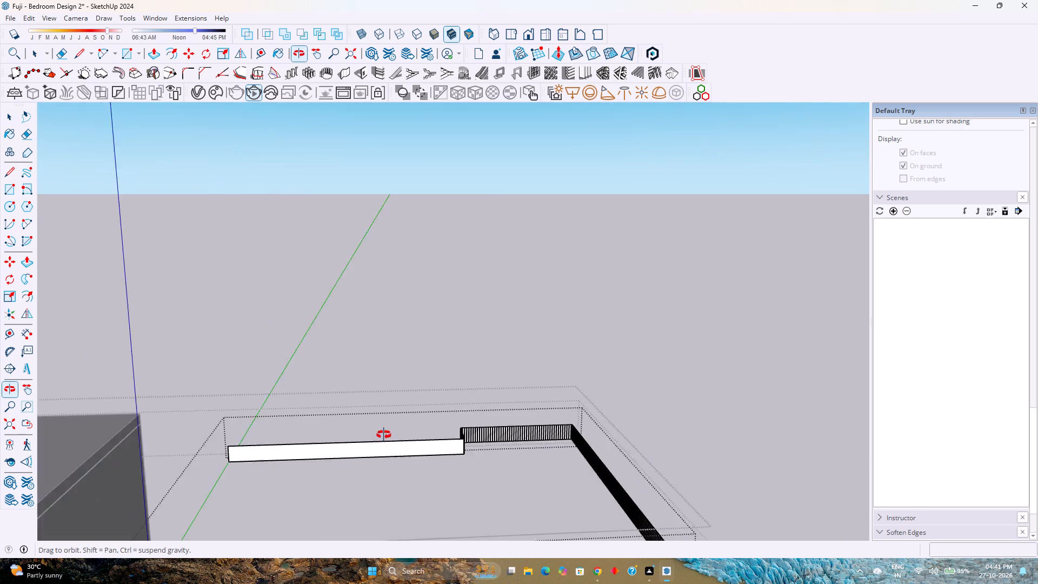
middle_click_drag(384, 435, 197, 419)
scroll(458, 464, "up", 8)
left_click(437, 443)
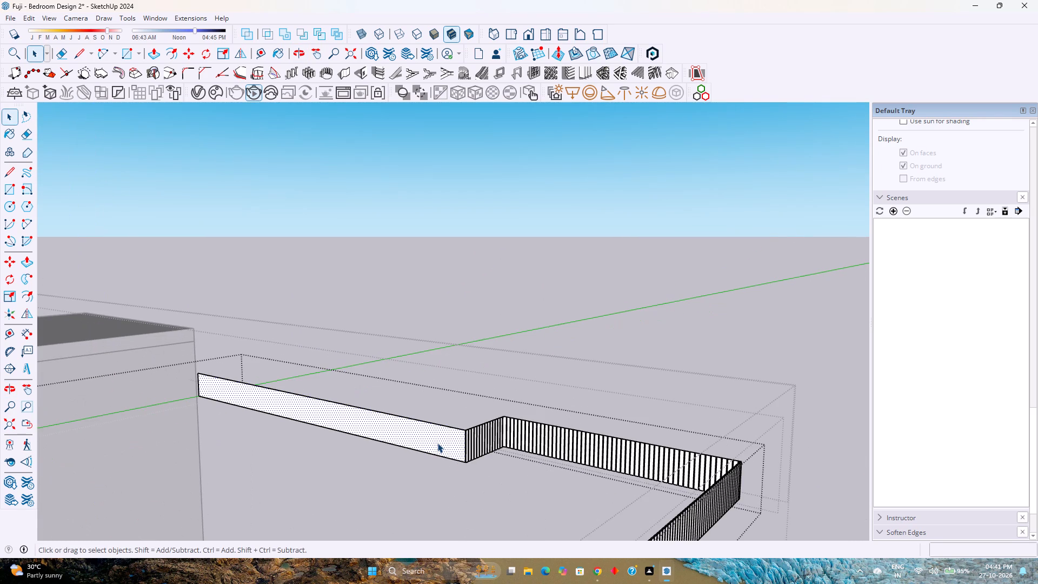
left_click(583, 74)
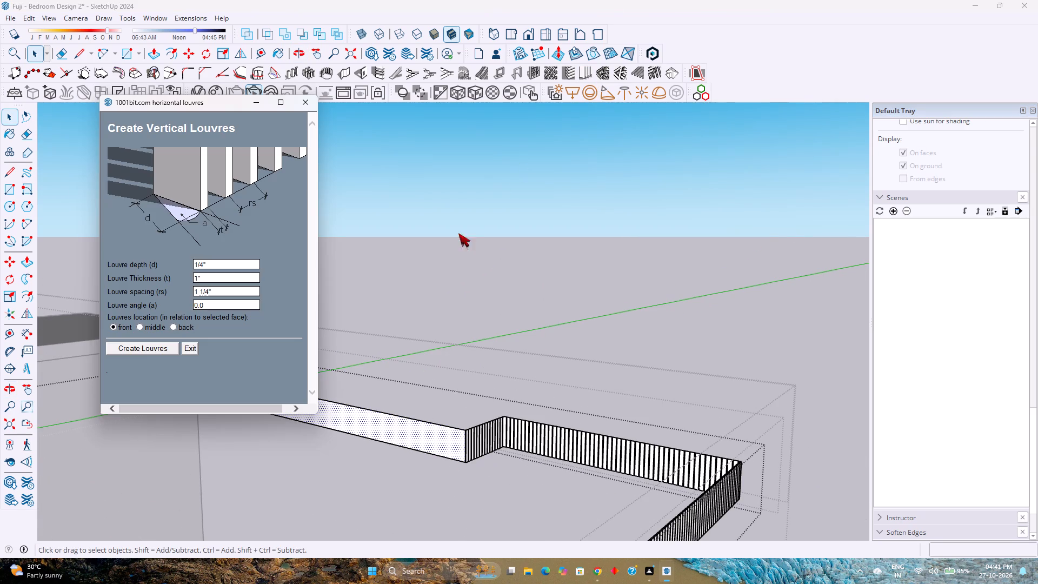
left_click(138, 350)
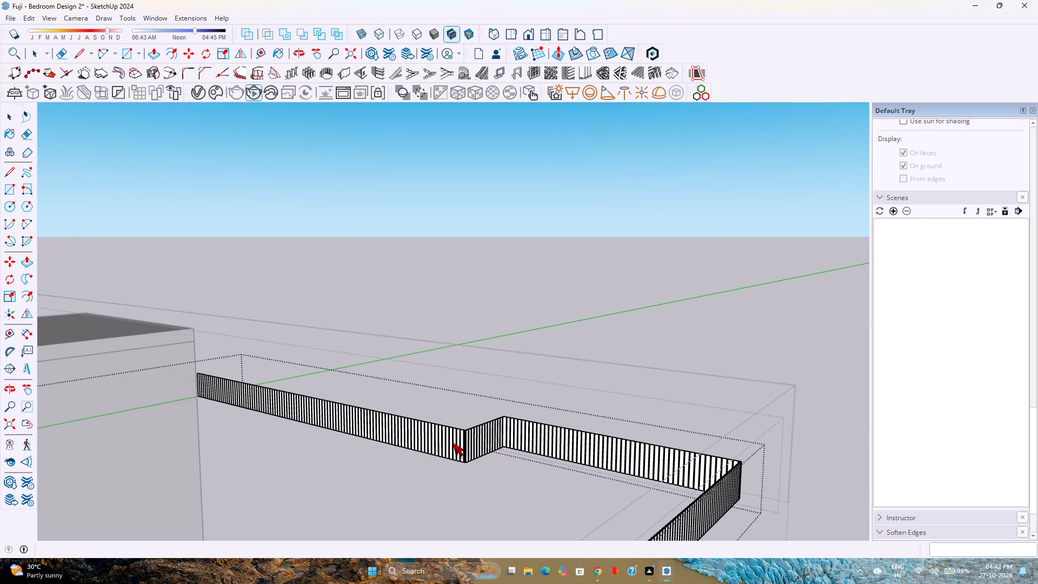
Open the newly louvred face's louvre group for editing at its outer corner with the short return.
scroll(453, 442, "up", 20)
scroll(453, 442, "up", 4)
middle_click_drag(509, 393, 496, 411)
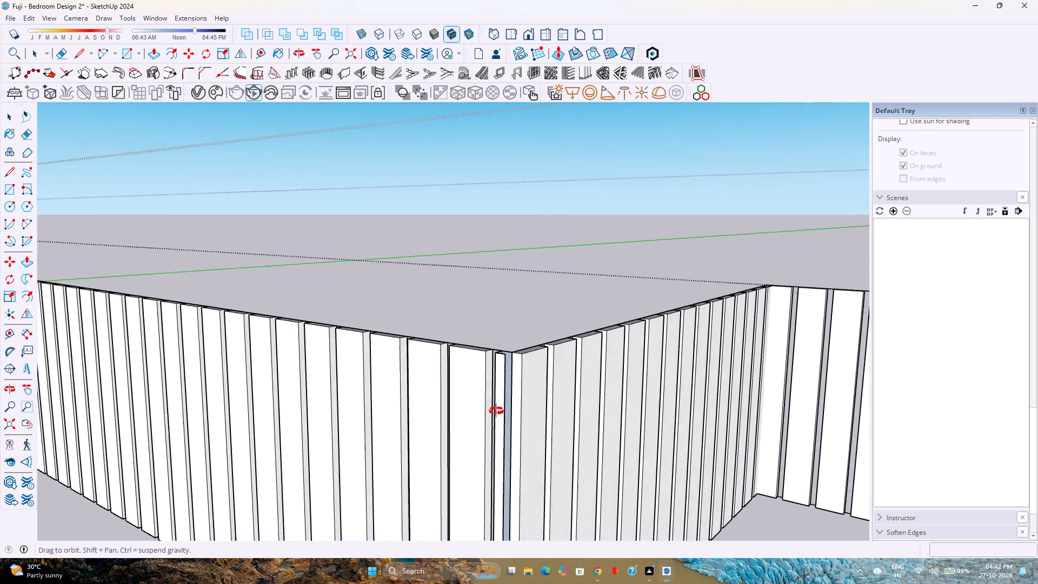
middle_click_drag(496, 411, 428, 543)
double_click(495, 380)
scroll(495, 380, "up", 7)
double_click(510, 351)
scroll(510, 351, "up", 3)
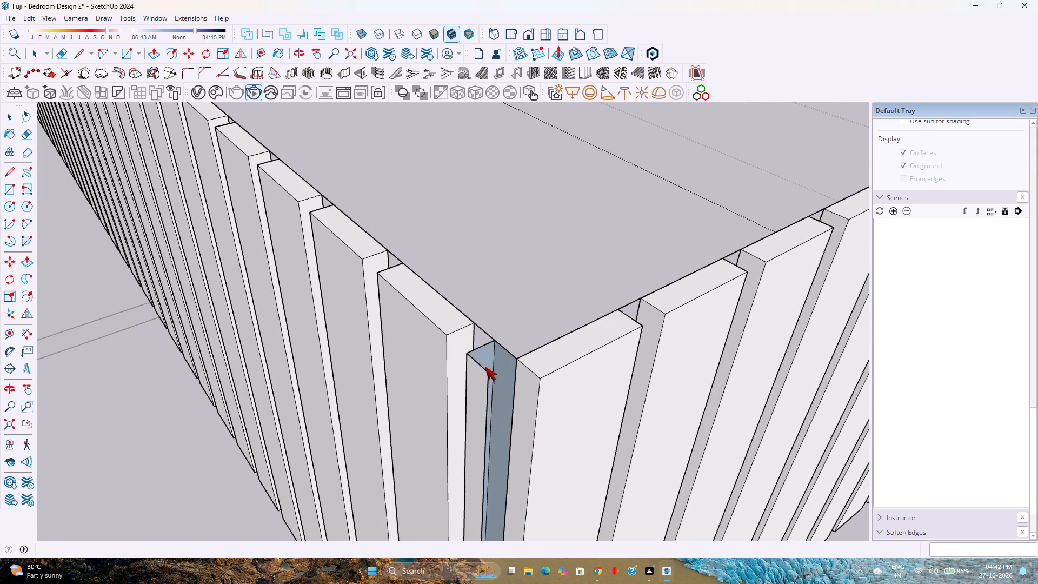
left_click(473, 363)
key("Escape")
double_click(488, 376)
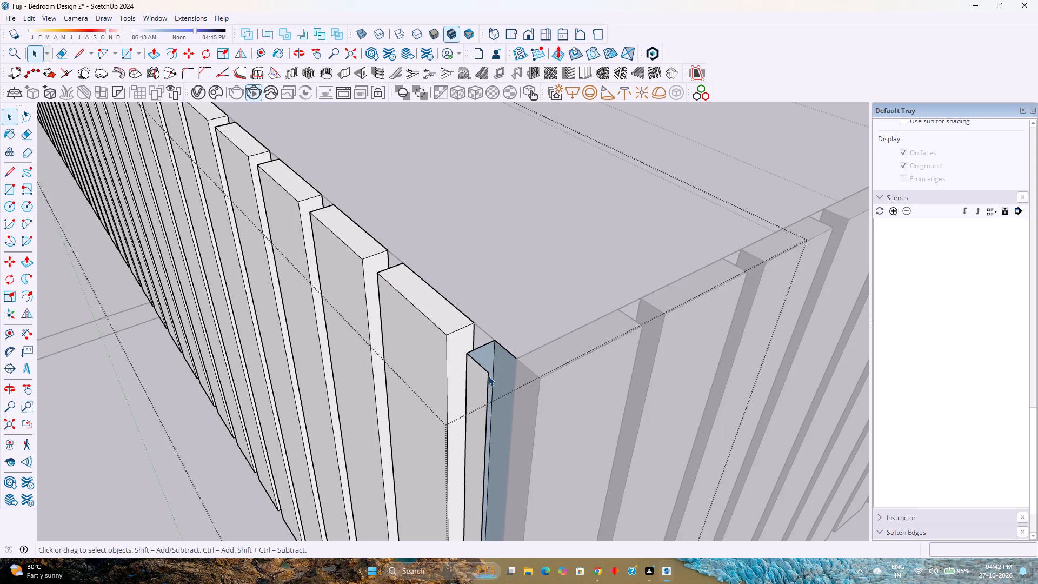
Draw the top outline extending the partial corner louvre 1/4" and closing it against the adjoining return louvre's front corner.
scroll(488, 376, "up", 2)
scroll(488, 376, "down", 1)
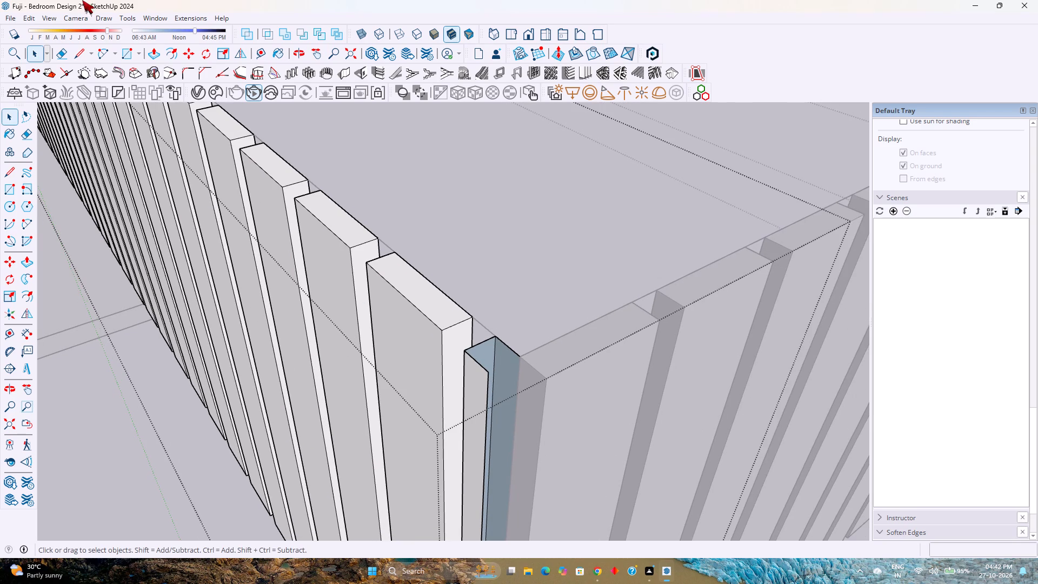
left_click(84, 56)
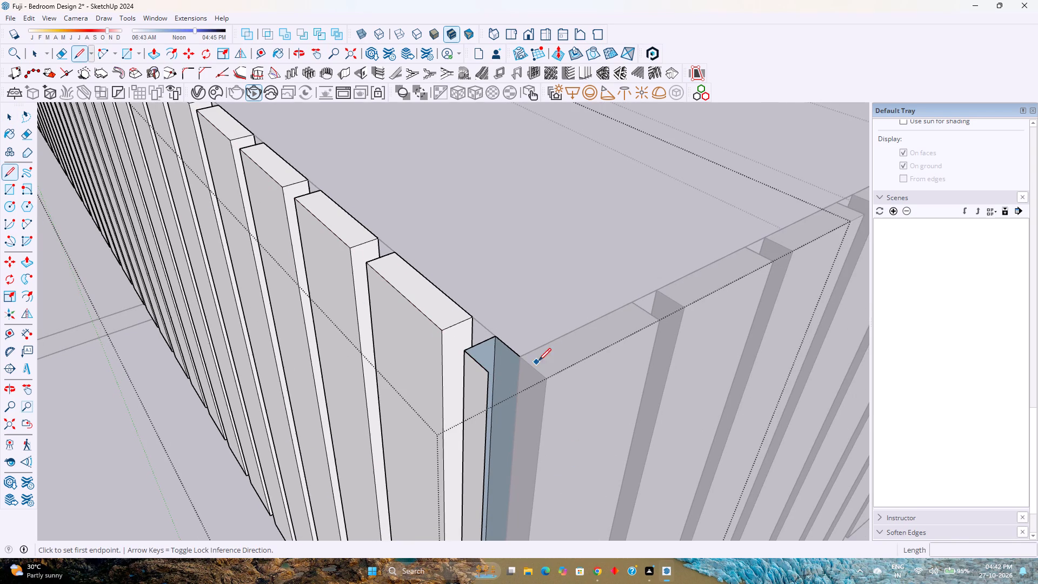
left_click(521, 354)
left_click(548, 381)
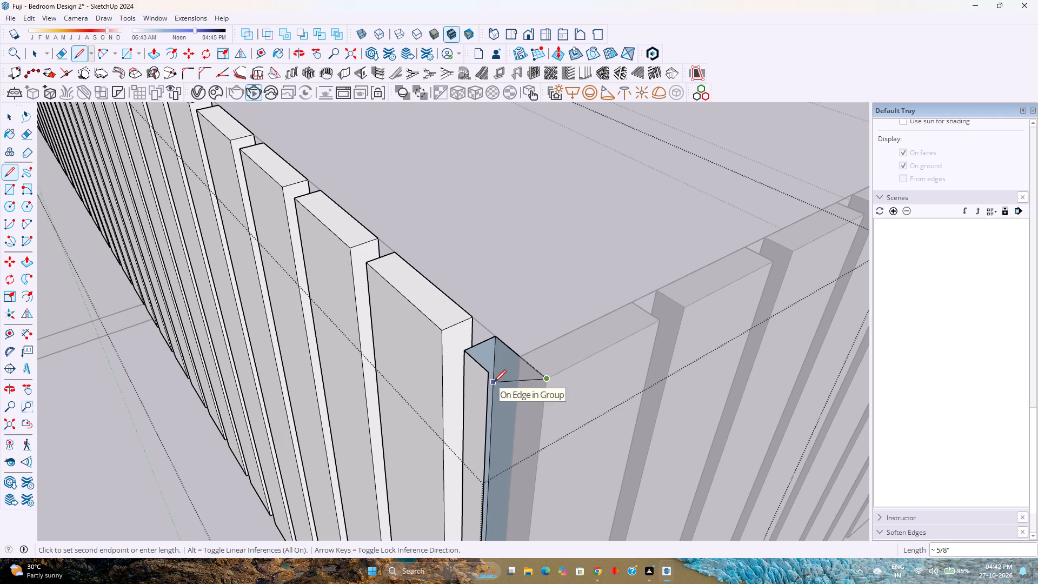
key("Left")
key("Right")
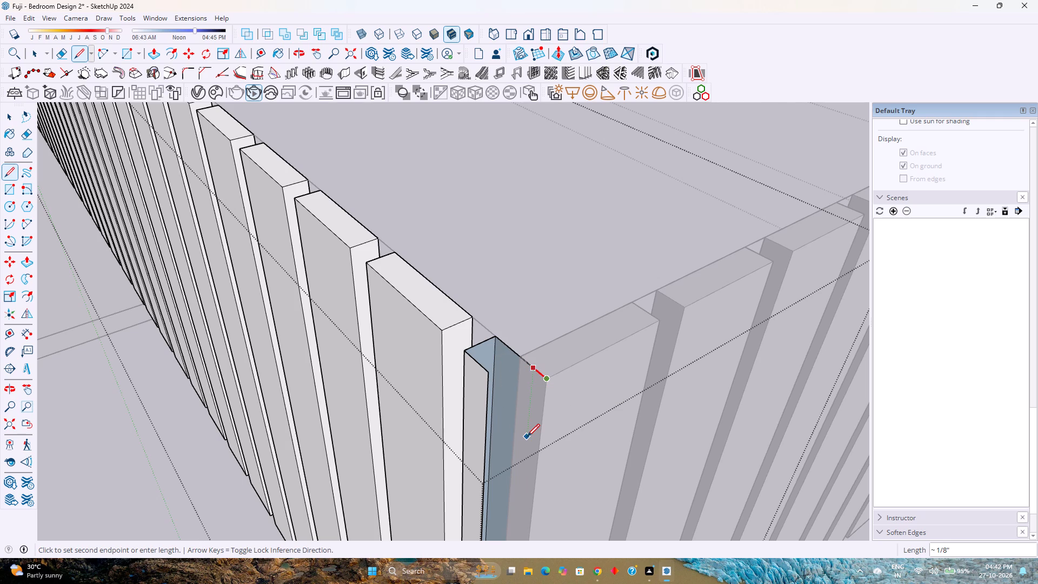
key("Up")
key("Left")
key("Right")
key("Escape")
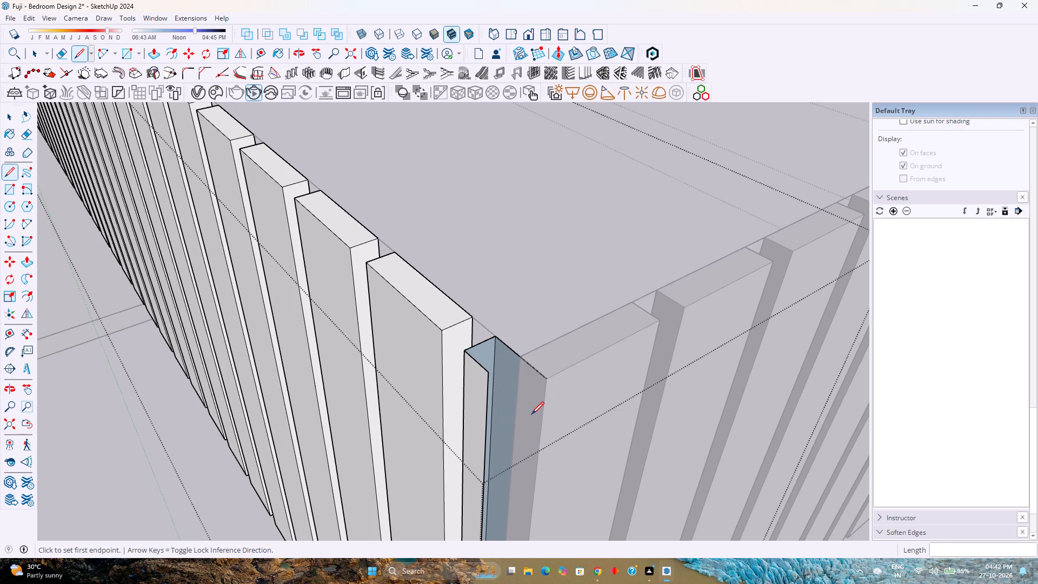
left_click(493, 375)
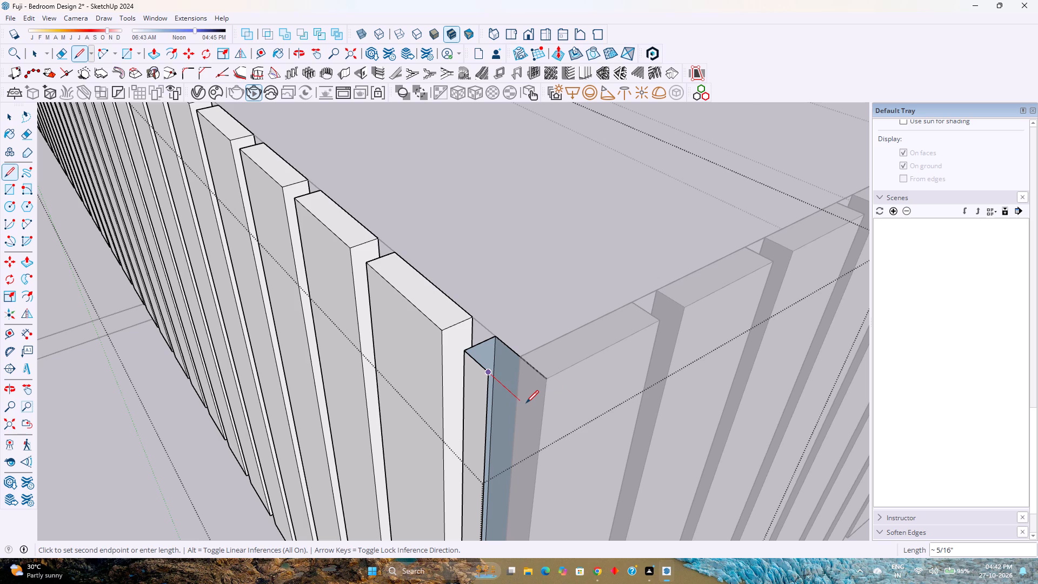
key("Right")
left_click(550, 379)
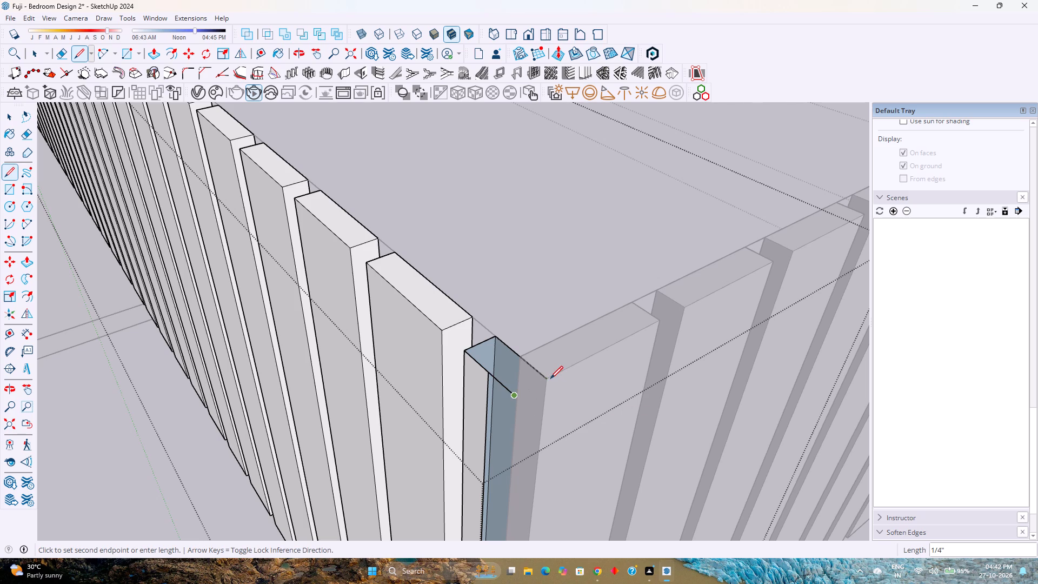
left_click(545, 380)
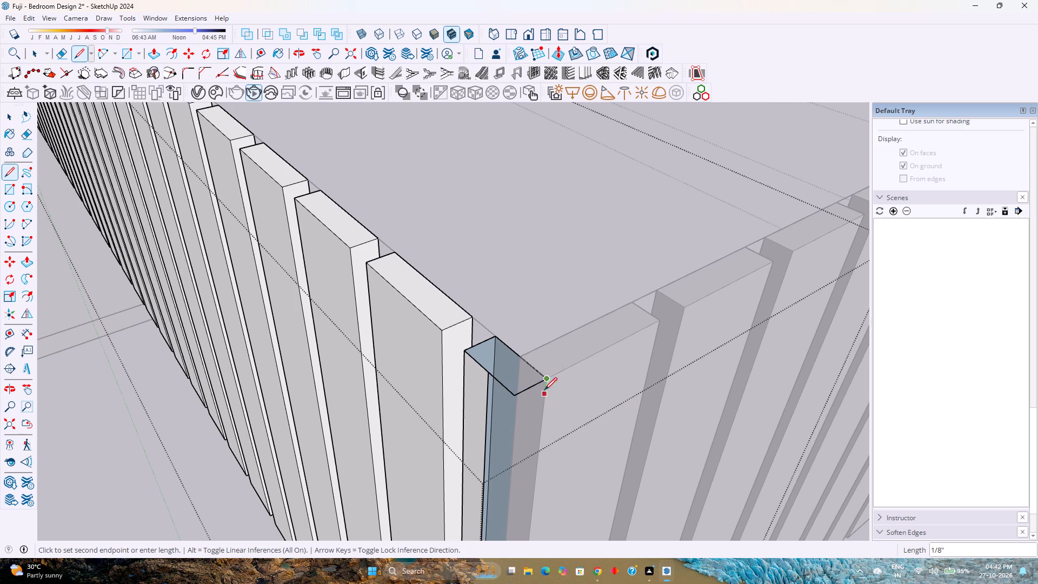
Draw the extension's full-height vertical edges and its matching 1/4" bottom outline to close the corner faces.
left_click(548, 383)
scroll(548, 383, "down", 14)
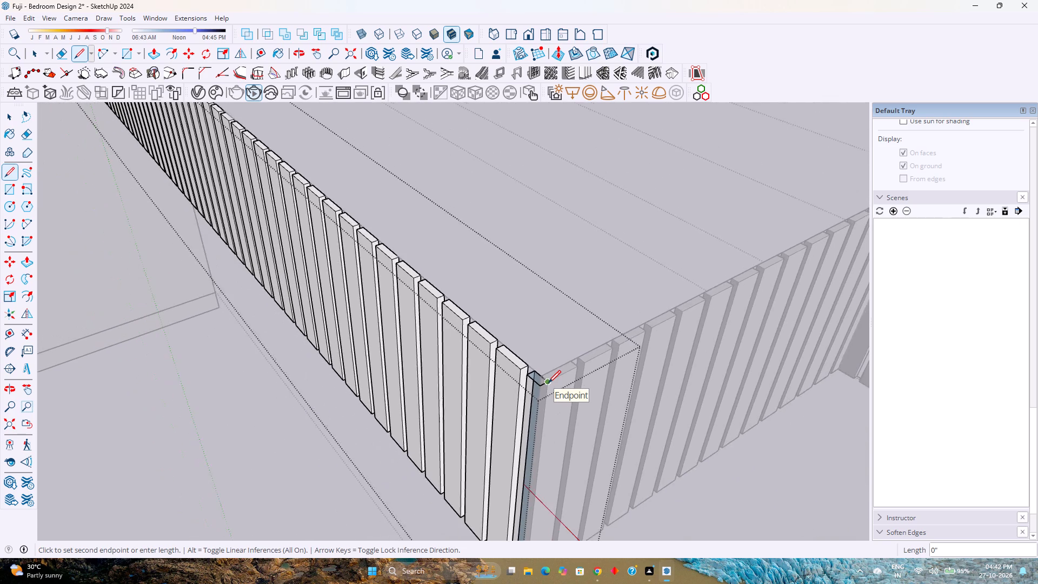
scroll(548, 383, "down", 8)
scroll(540, 499, "up", 3)
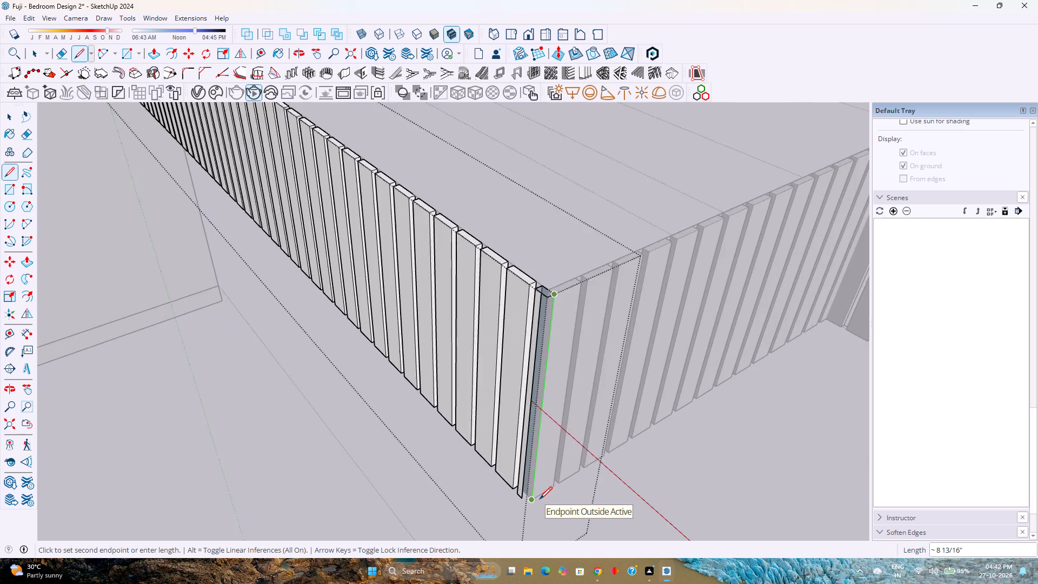
scroll(540, 499, "up", 5)
left_click(509, 503)
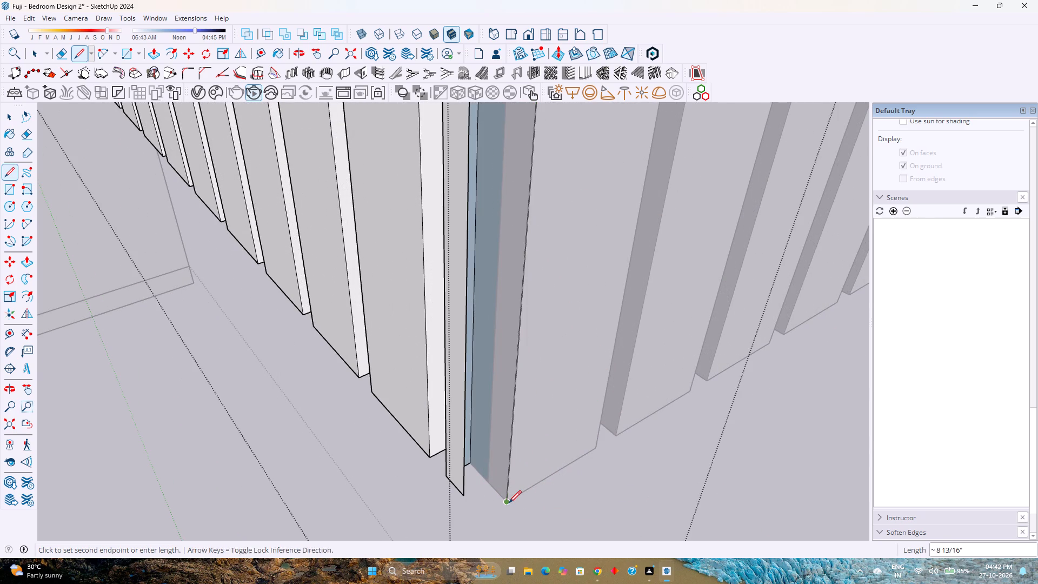
left_click(485, 513)
left_click(467, 495)
scroll(466, 482, "down", 9)
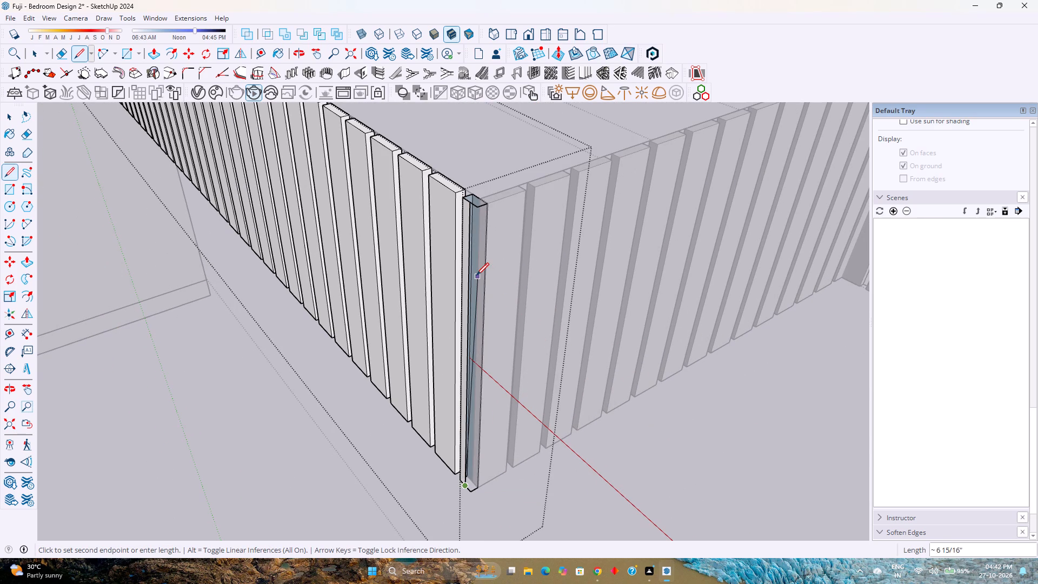
key("Escape")
left_click(478, 210)
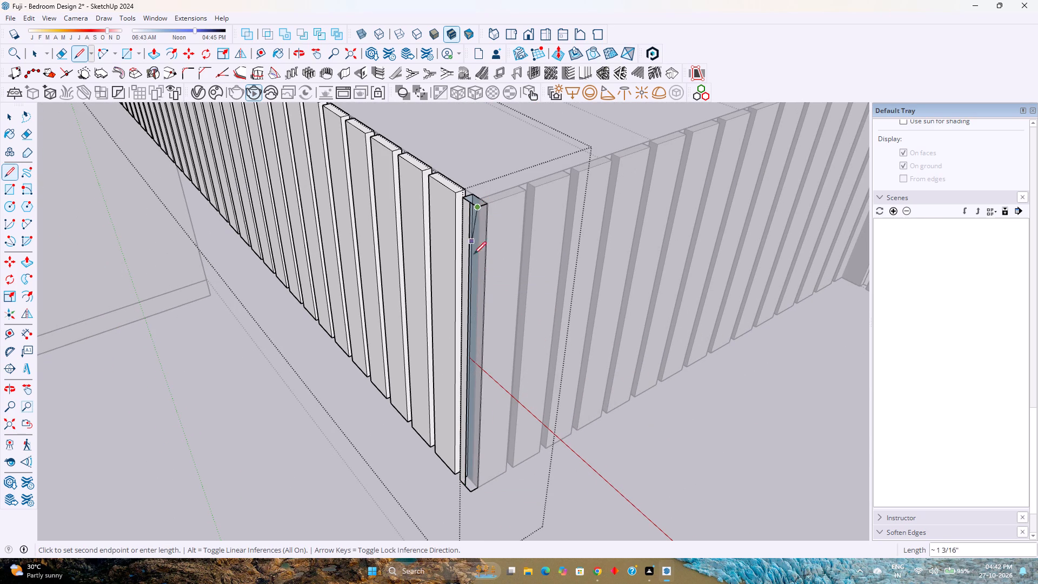
left_click(475, 492)
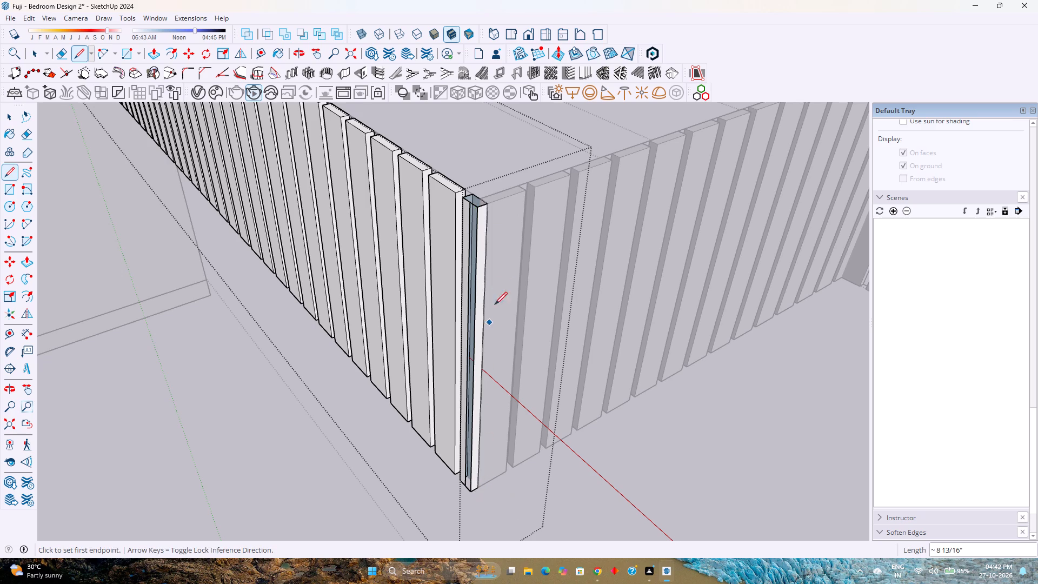
Undo the corner extension lines drawn outside the partial corner louvre's own group.
scroll(490, 248, "up", 5)
middle_click_drag(490, 248, 549, 354)
middle_click(549, 354)
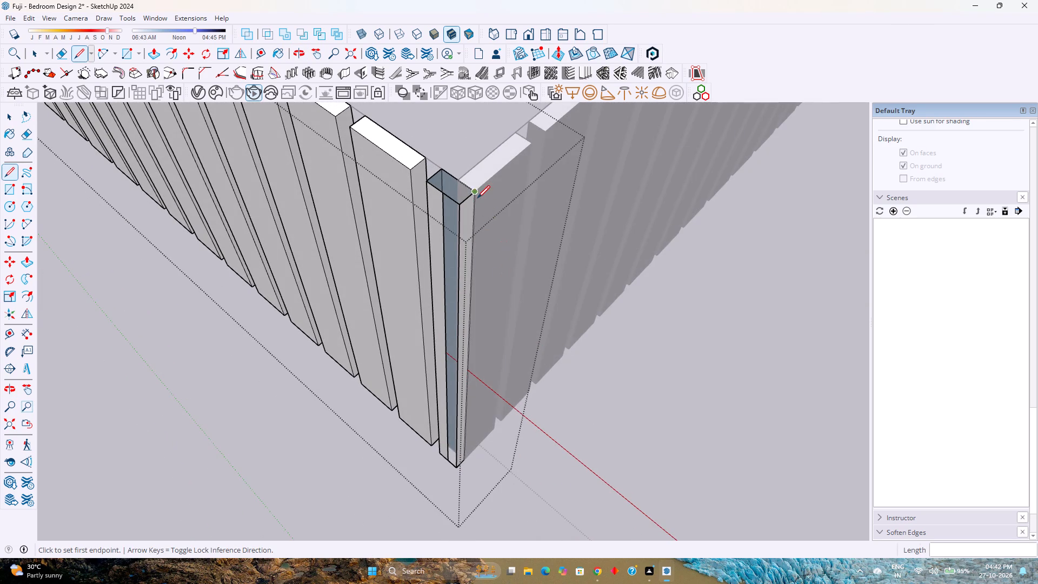
scroll(462, 199, "up", 7)
key("space")
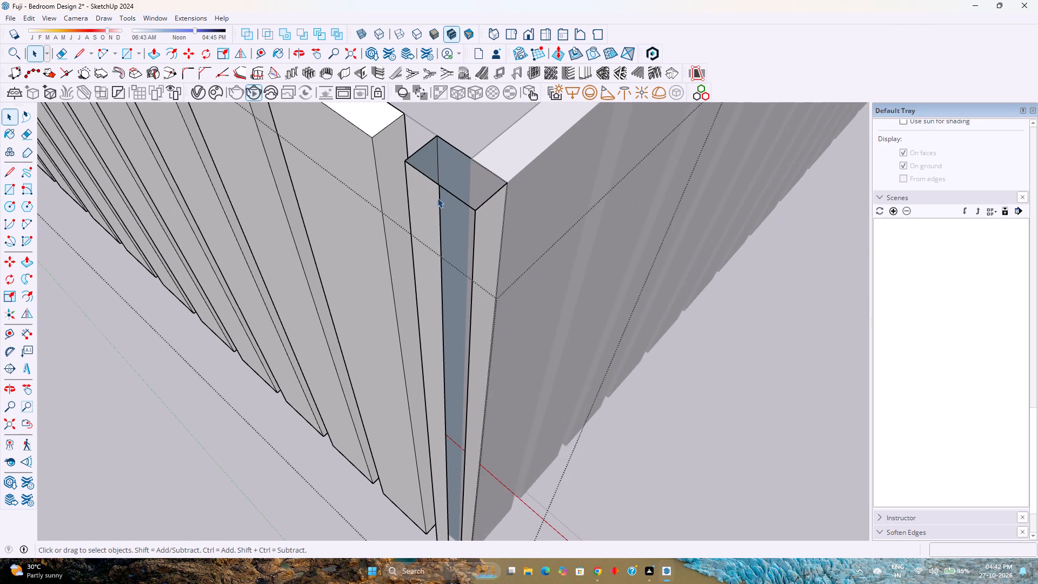
left_click(439, 197)
left_click(440, 197)
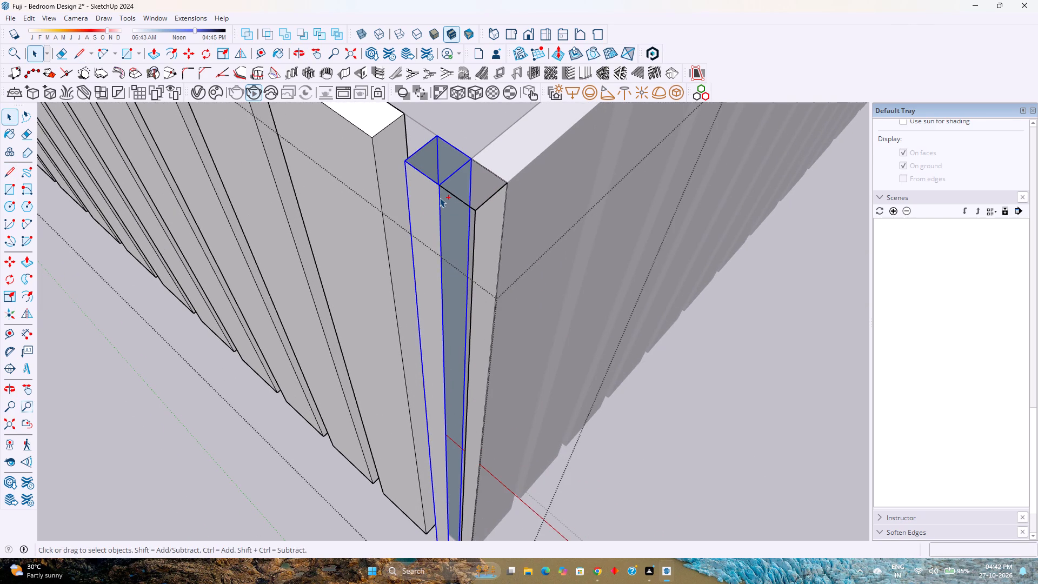
key("ctrl+z")
key("ctrl+z")
key("ctrl+z")
key("ctrl+z")
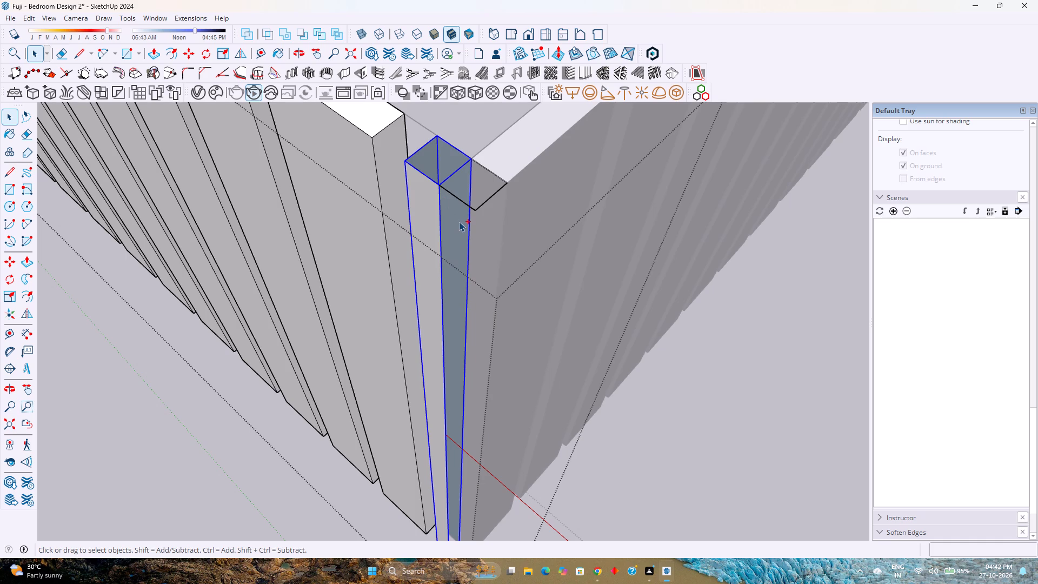
key("ctrl+z")
key("ctrl+z")
Inside the partial corner louvre's own group, draw the top outline extending it 1/4" to the return louvre's front corner.
double_click(441, 207)
scroll(441, 207, "up", 2)
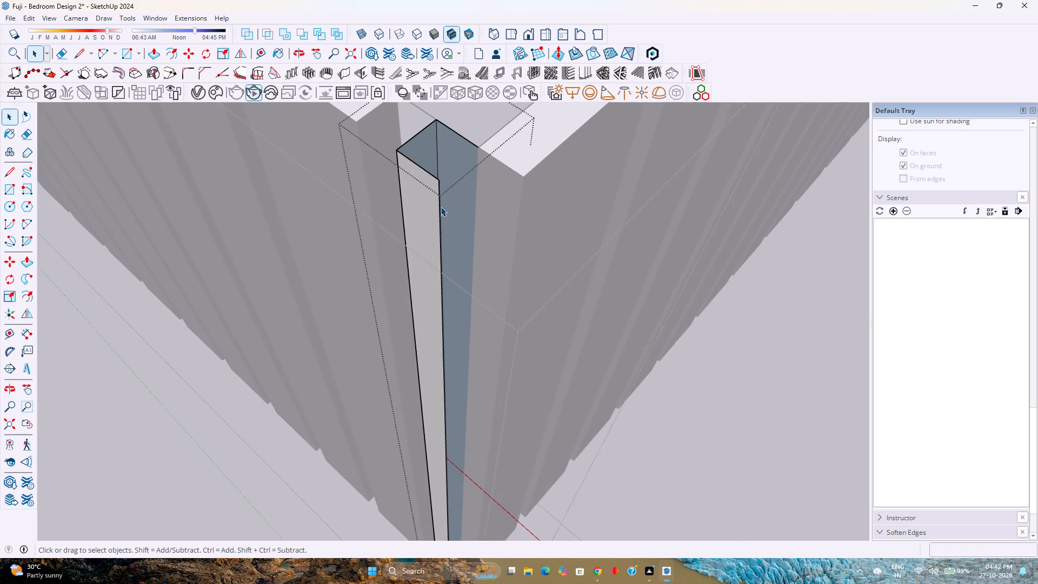
scroll(441, 207, "down", 3)
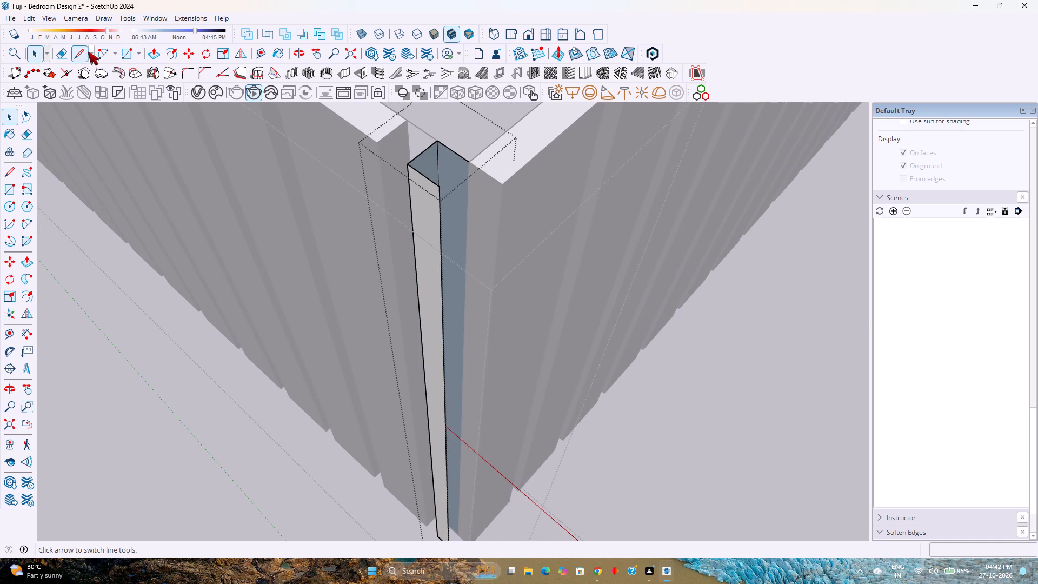
left_click(88, 51)
left_click(475, 167)
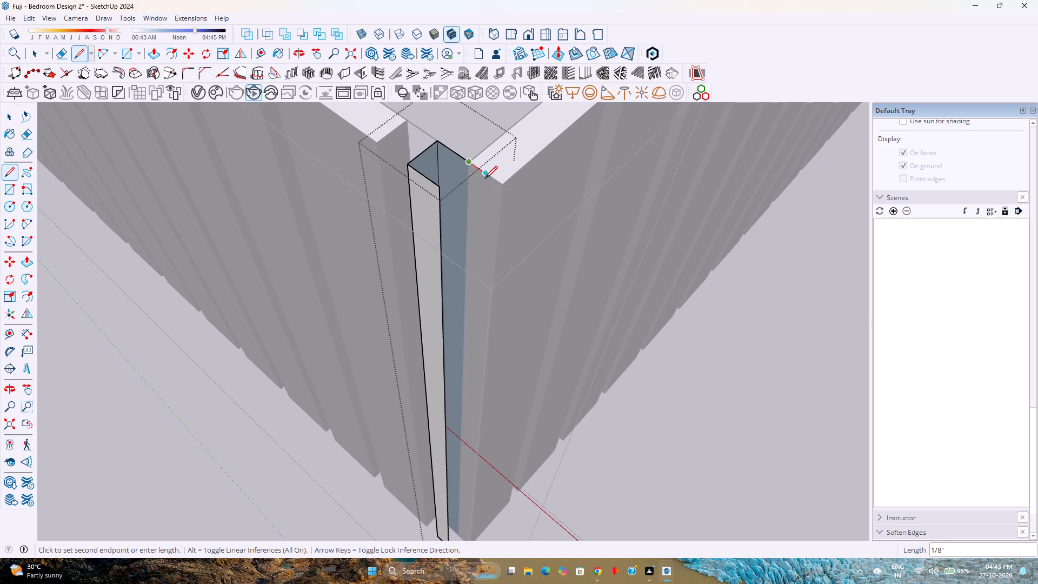
left_click(505, 189)
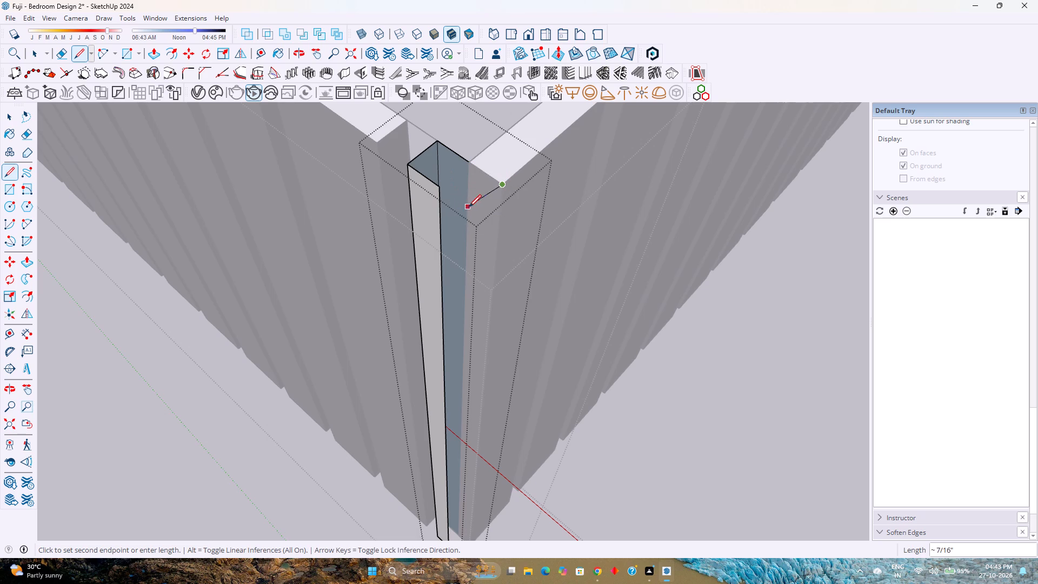
key("Up")
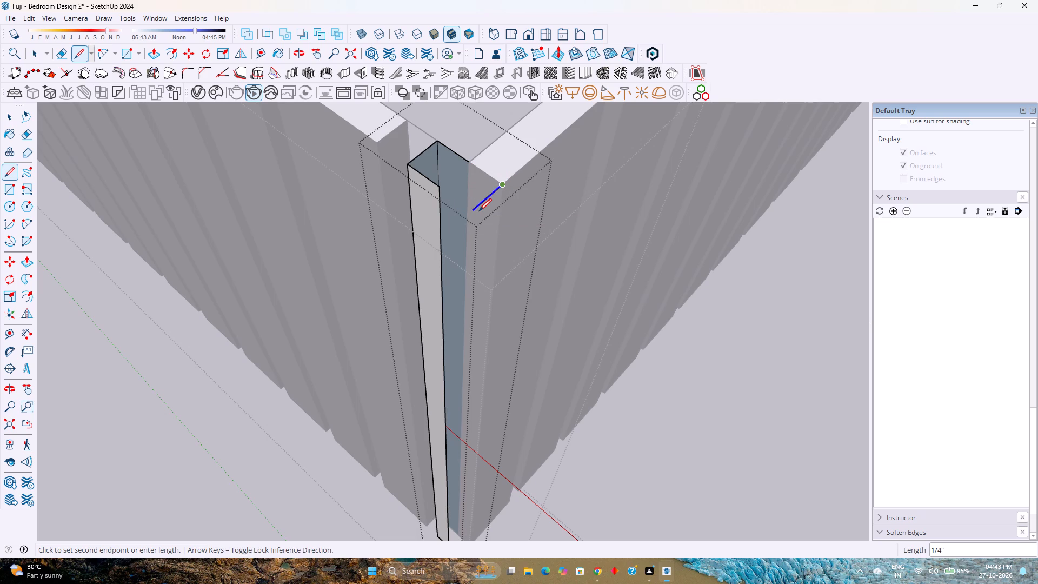
left_click(441, 188)
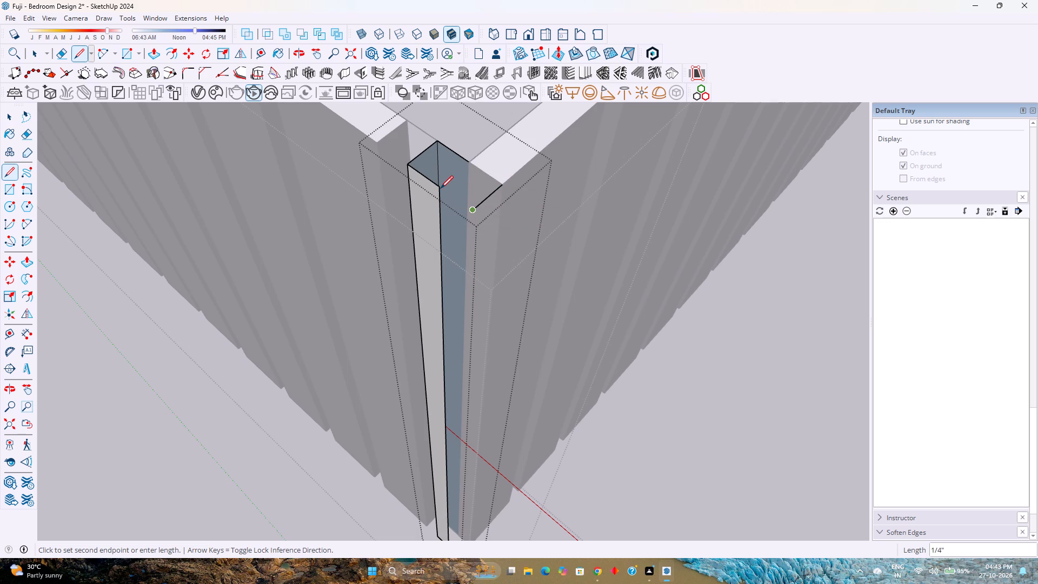
left_click(441, 188)
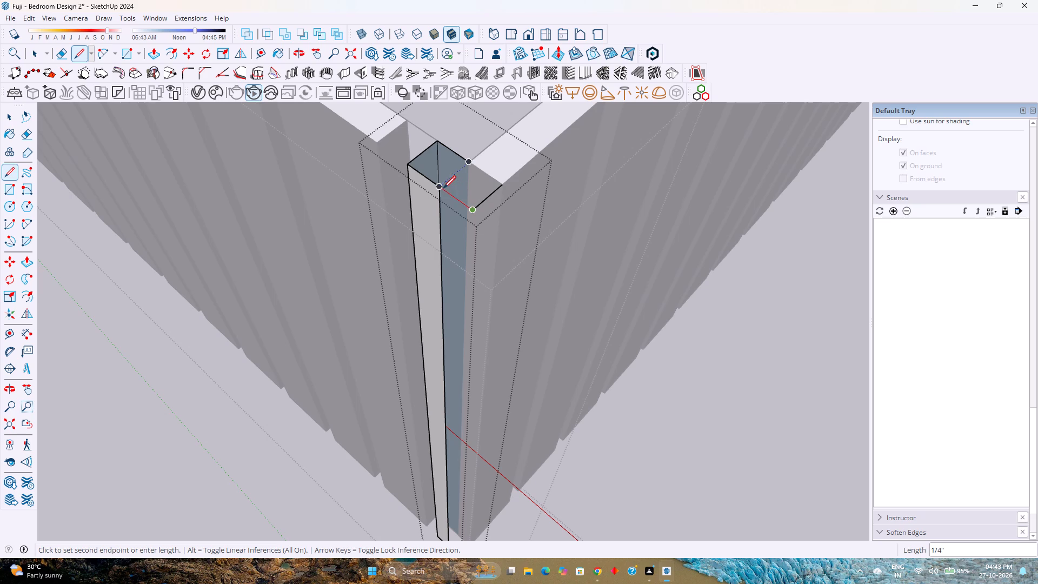
left_click(443, 188)
left_click(476, 212)
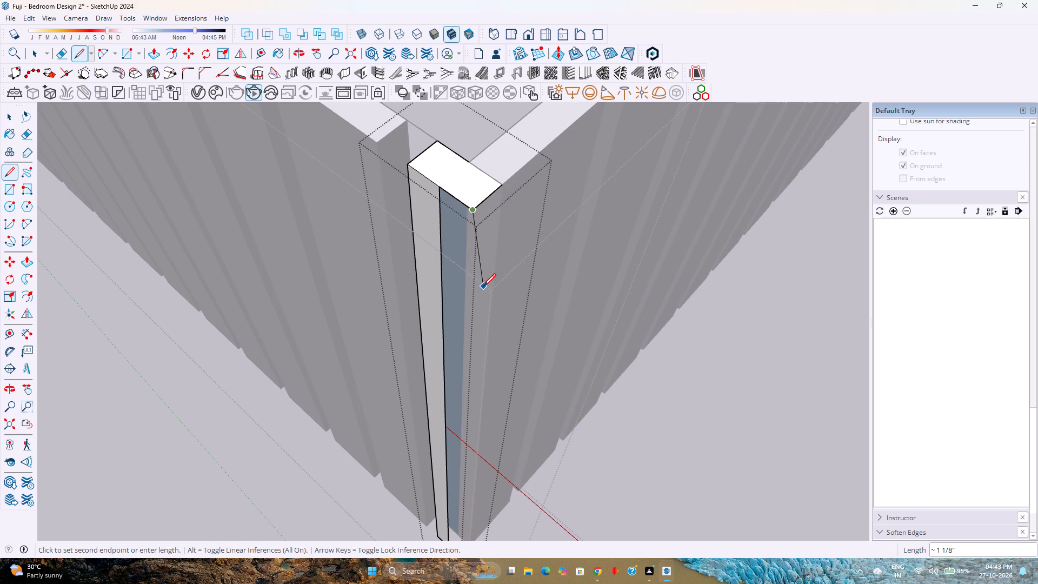
Draw the extension's full-height vertical edges and 1/4" bottom edges to close the corner louvre's side faces.
scroll(483, 286, "down", 8)
key("Up")
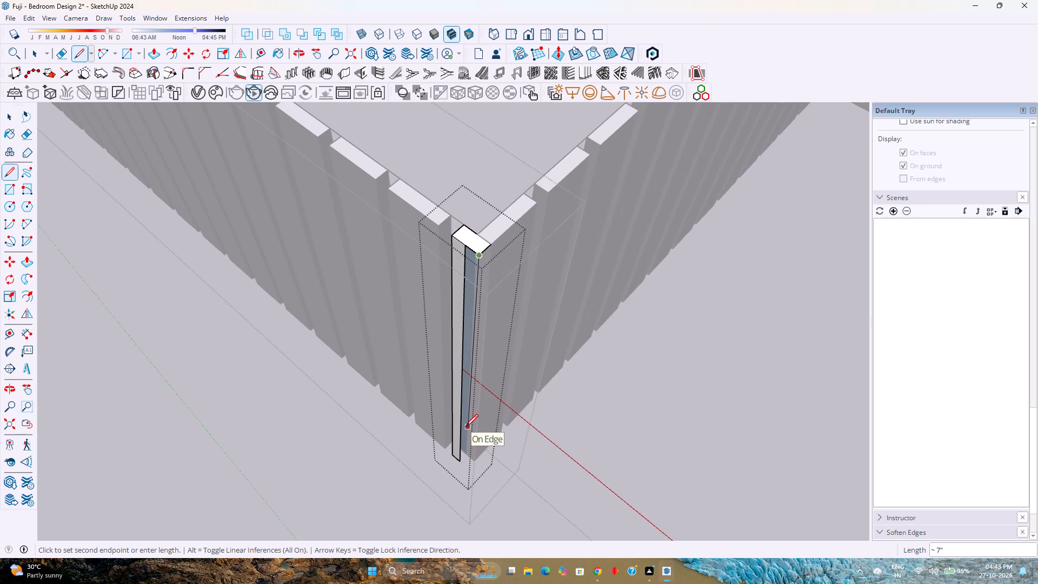
key("Left")
scroll(472, 477, "up", 5)
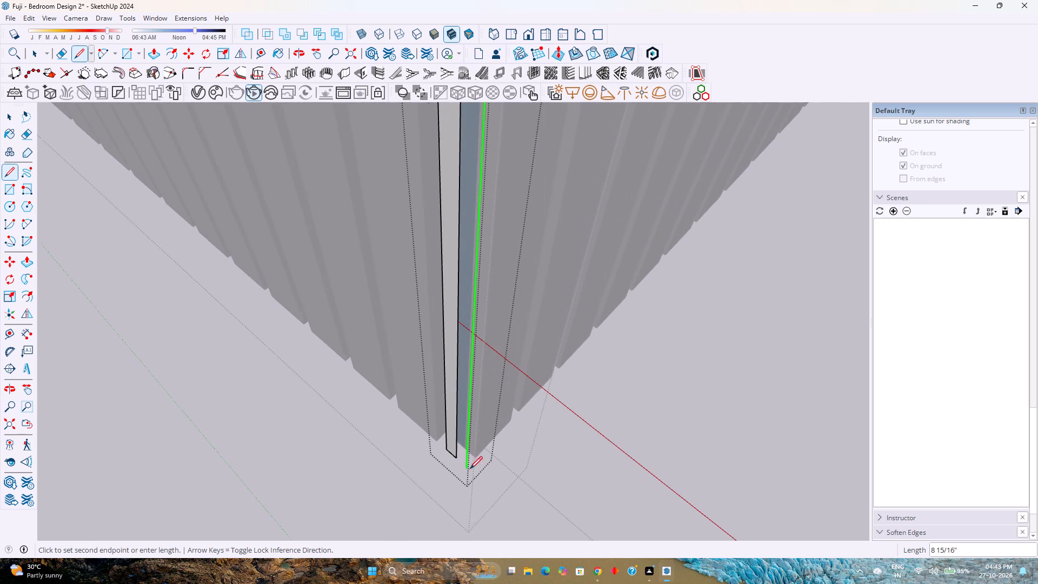
left_click(457, 460)
left_click(478, 457)
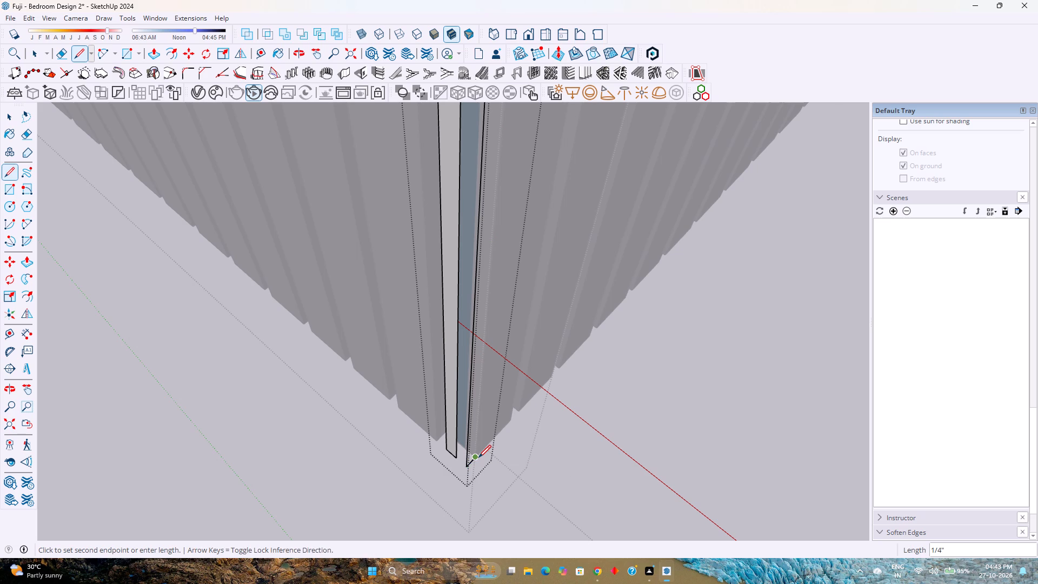
key("Escape")
left_click(468, 466)
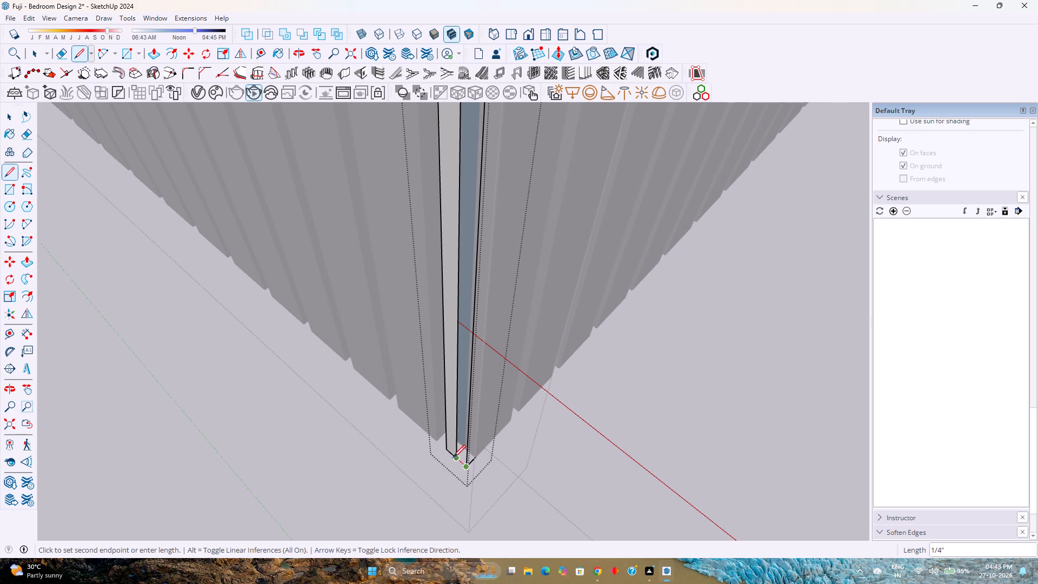
left_click(452, 456)
scroll(456, 457, "down", 4)
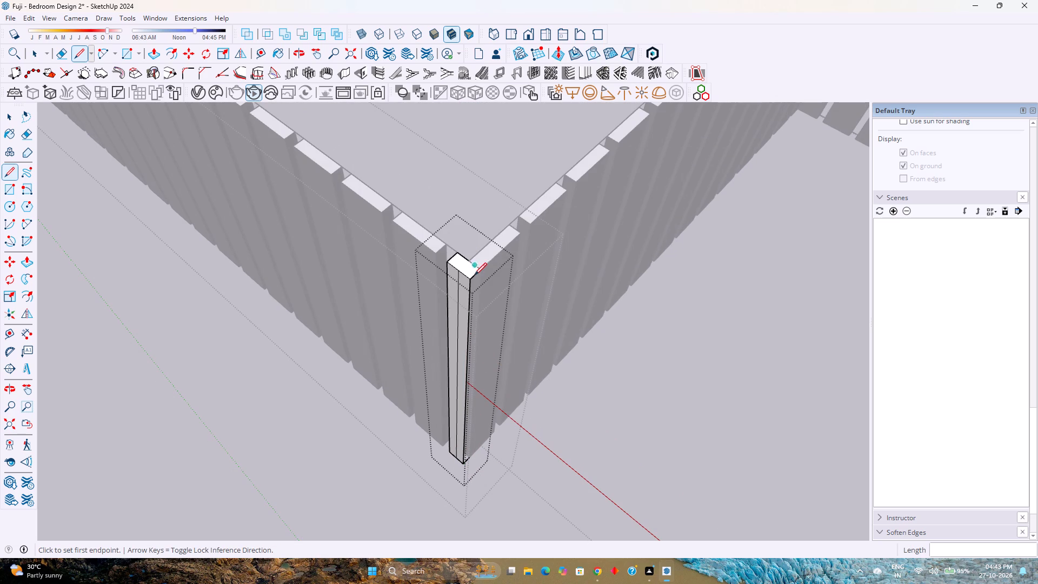
left_click(479, 271)
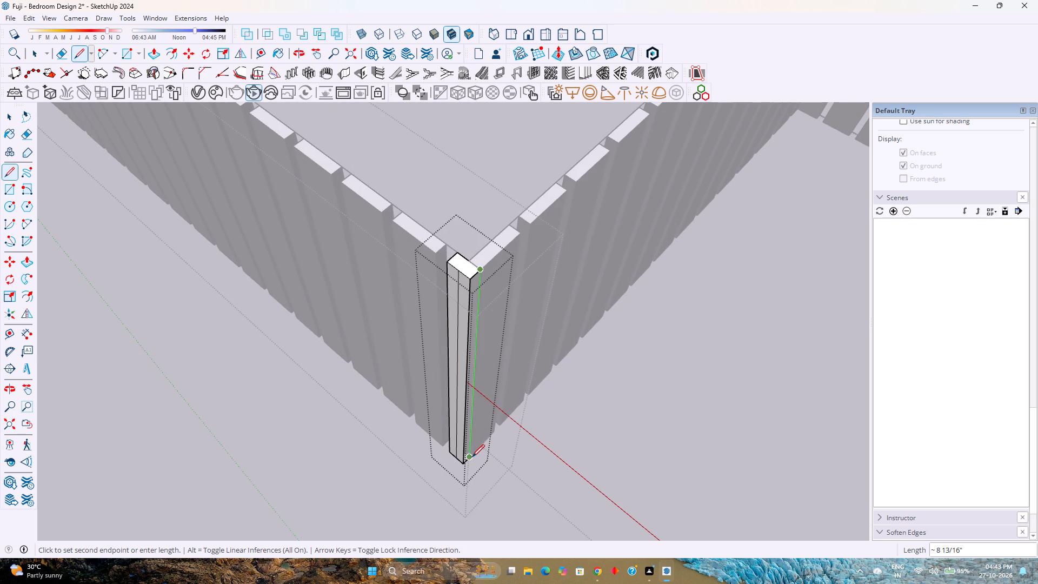
left_click(471, 458)
Delete the vertical seam edge between the original louvre face and its extension, and leave the louvre groups.
key("space")
scroll(458, 269, "up", 2)
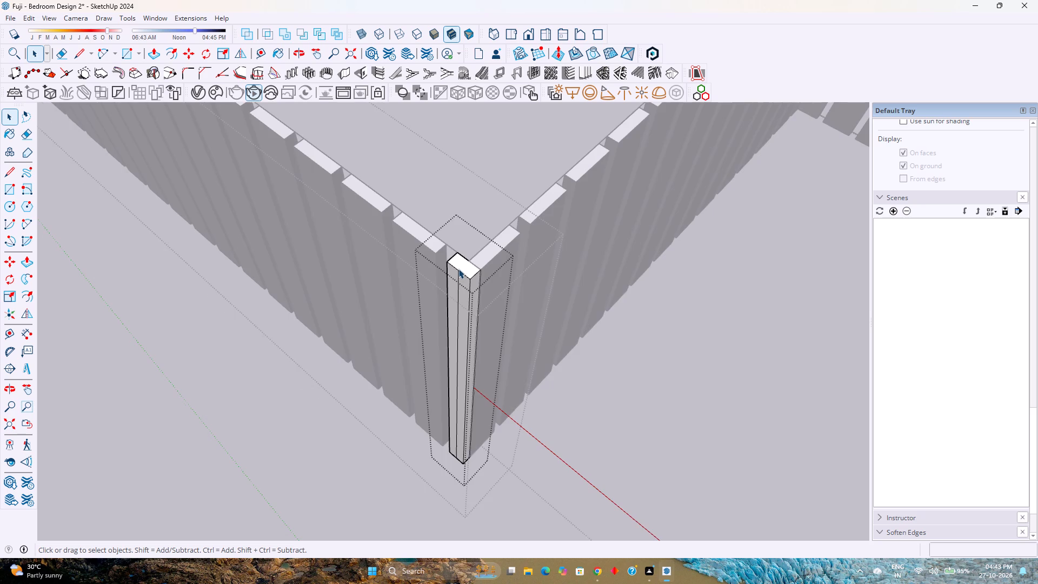
scroll(458, 269, "up", 5)
left_click(457, 282)
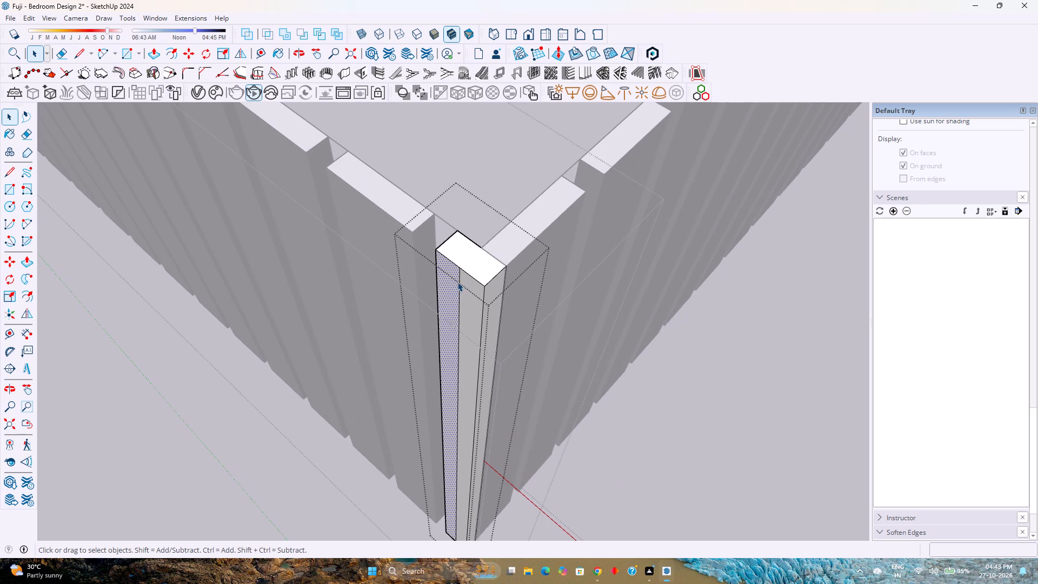
left_click(459, 280)
key("Delete")
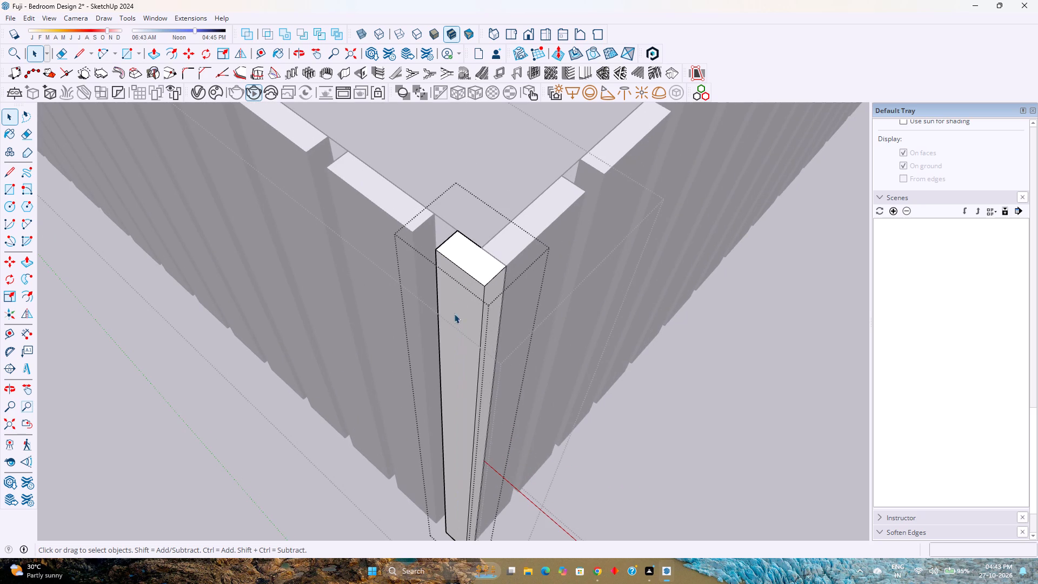
scroll(455, 339, "down", 11)
key("Escape")
scroll(455, 339, "down", 5)
key("Escape")
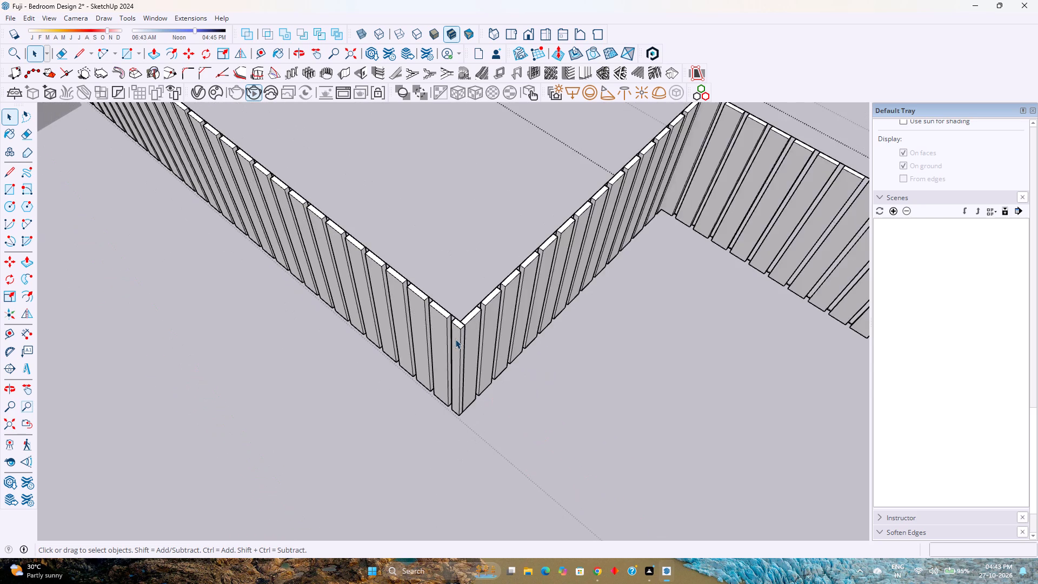
Open the partial louvre at the face's other end, where it meets the perpendicular louvres, for editing inside its louvre group.
scroll(455, 339, "down", 8)
middle_click_drag(414, 317, 523, 453, "shift")
scroll(473, 395, "down", 7)
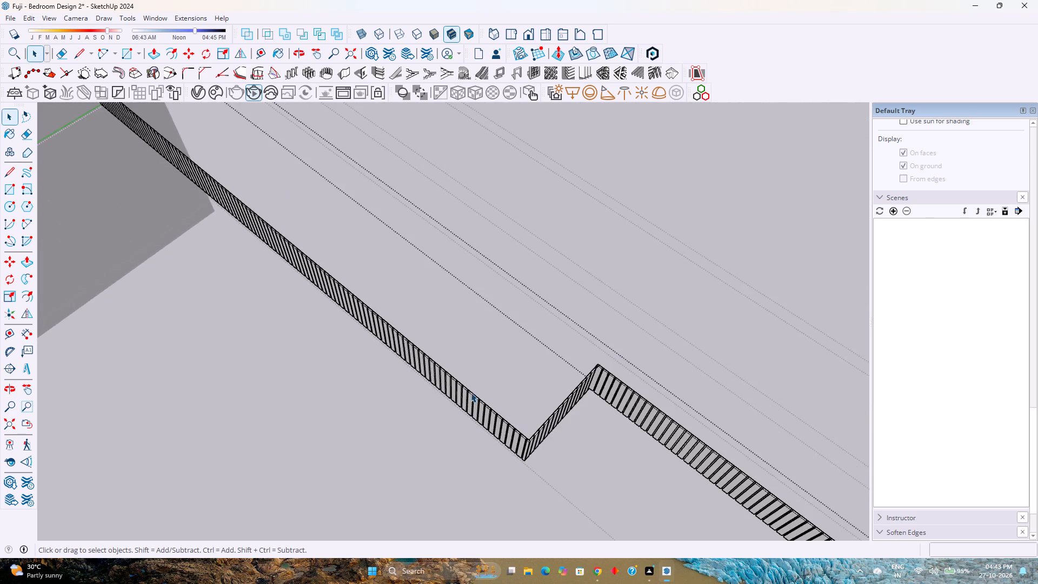
scroll(471, 393, "down", 2)
scroll(467, 393, "down", 1, "shift")
middle_click_drag(448, 388, 334, 322, "shift")
middle_click(331, 320, "shift")
scroll(667, 515, "up", 3)
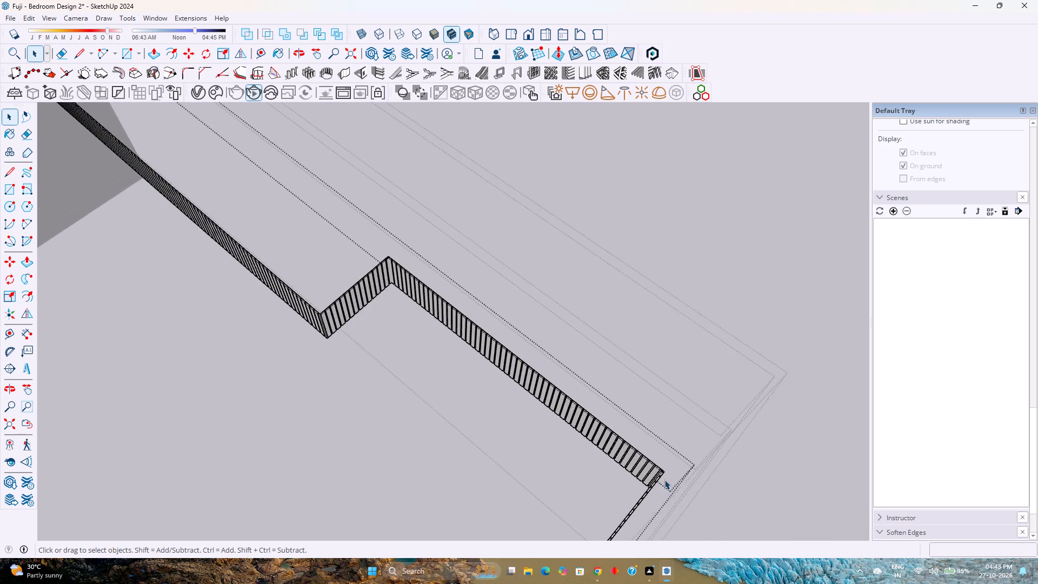
scroll(664, 480, "up", 20)
scroll(664, 480, "up", 8)
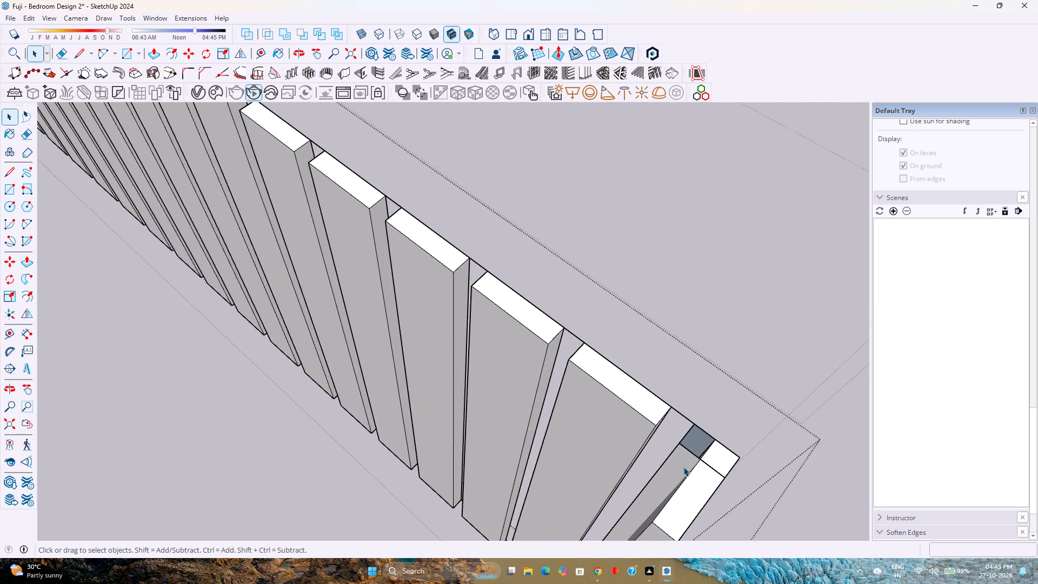
scroll(683, 467, "up", 3)
middle_click_drag(684, 467, 551, 405, "shift")
middle_click(551, 405, "shift")
scroll(551, 405, "up", 3)
middle_click_drag(551, 405, 661, 430)
middle_click(661, 430)
scroll(480, 406, "down", 4)
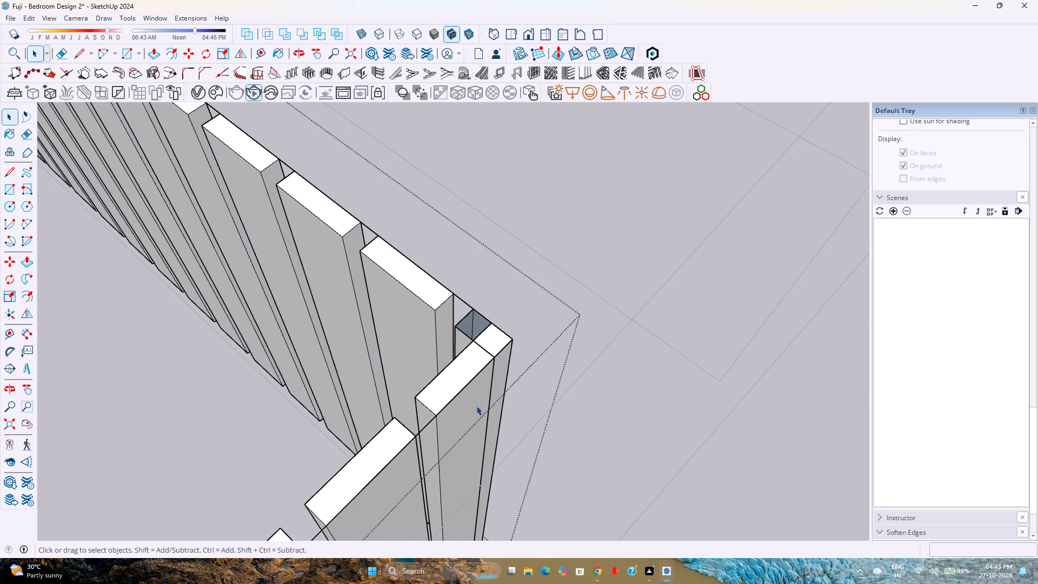
middle_click_drag(476, 406, 734, 362)
scroll(442, 324, "up", 4)
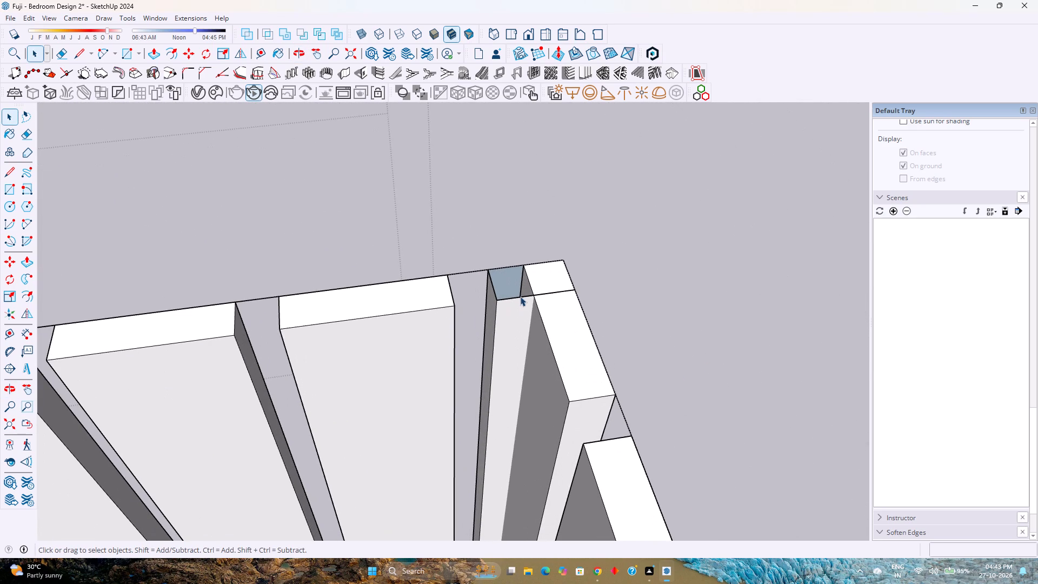
double_click(517, 297)
scroll(517, 297, "up", 3)
left_click(517, 297)
scroll(517, 297, "up", 2)
middle_click_drag(517, 297, 517, 298)
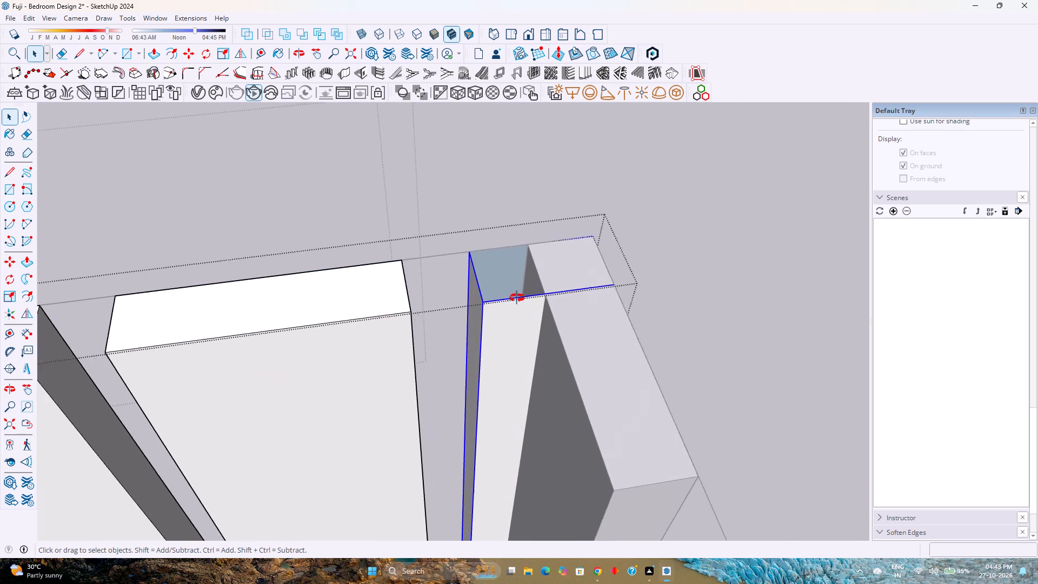
middle_click_drag(517, 298, 562, 399)
middle_click_drag(565, 336, 355, 293)
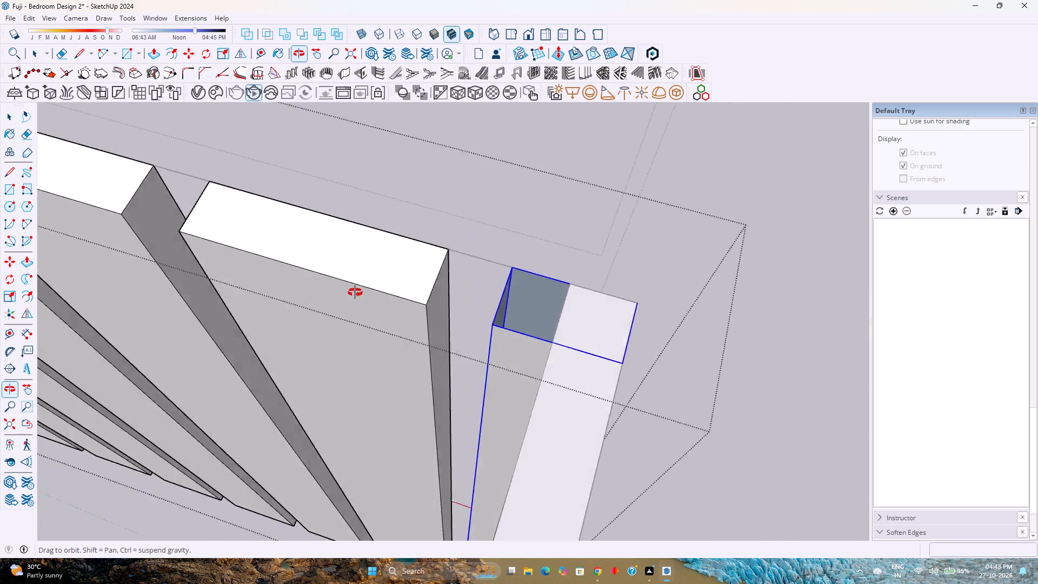
middle_click_drag(358, 294, 354, 292)
middle_click_drag(355, 293, 358, 294)
middle_click(354, 292)
scroll(352, 292, "down", 4)
middle_click_drag(510, 387, 343, 329)
middle_click(343, 329)
scroll(343, 329, "down", 4)
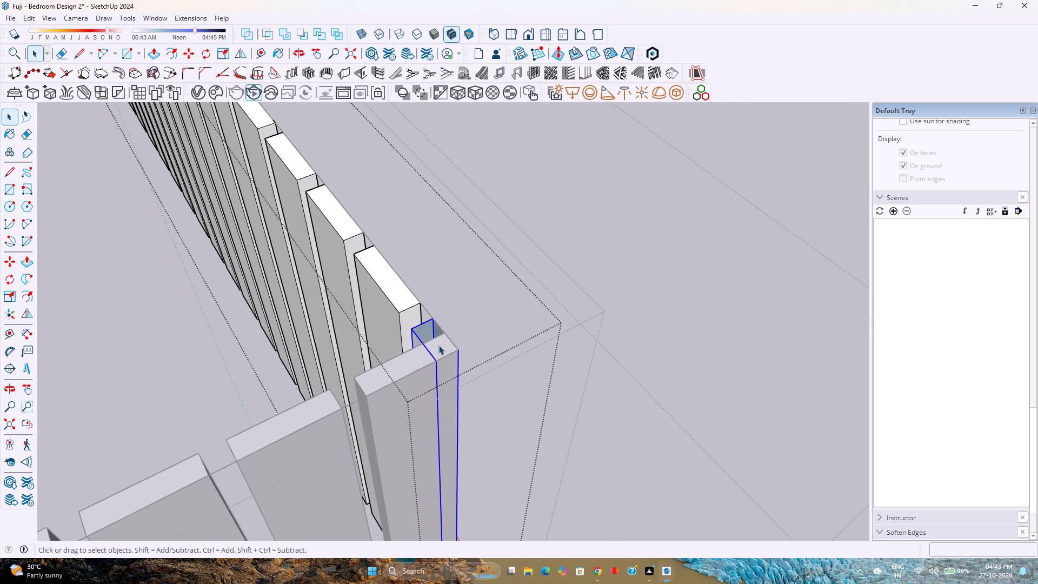
double_click(421, 336)
scroll(434, 368, "up", 3)
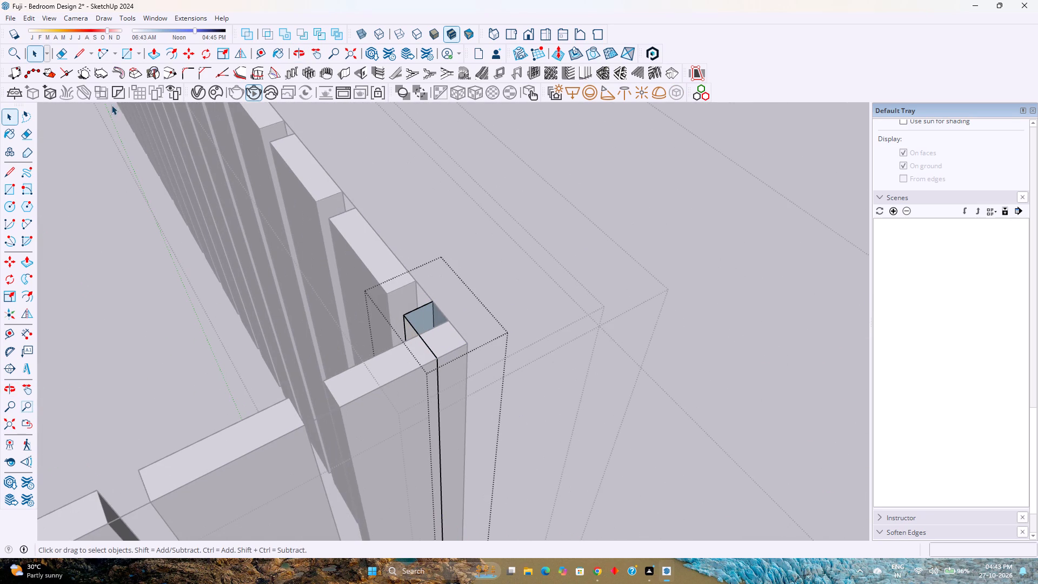
Draw the partial corner louvre's missing 1/4" top edge and its 8 7/8" vertical edge along the perpendicular louvre's outer corner.
left_click(85, 55)
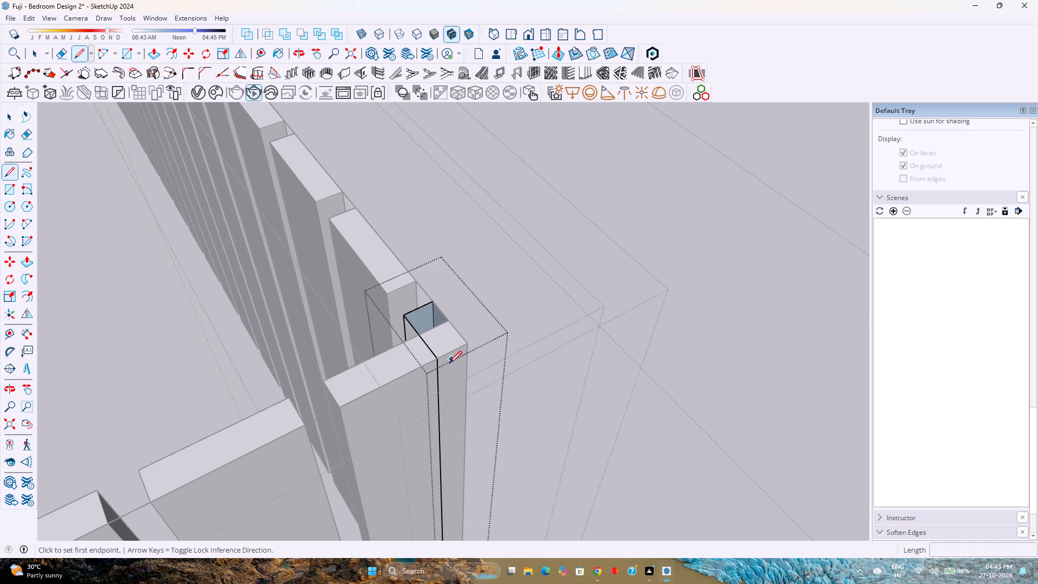
left_click(437, 357)
left_click(466, 348)
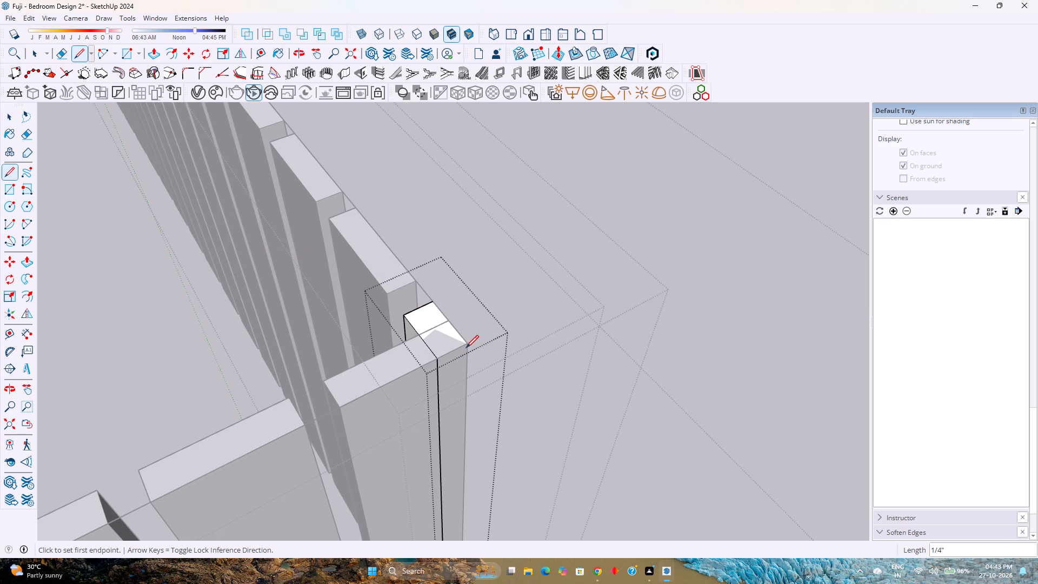
left_click(467, 344)
scroll(484, 406, "down", 8)
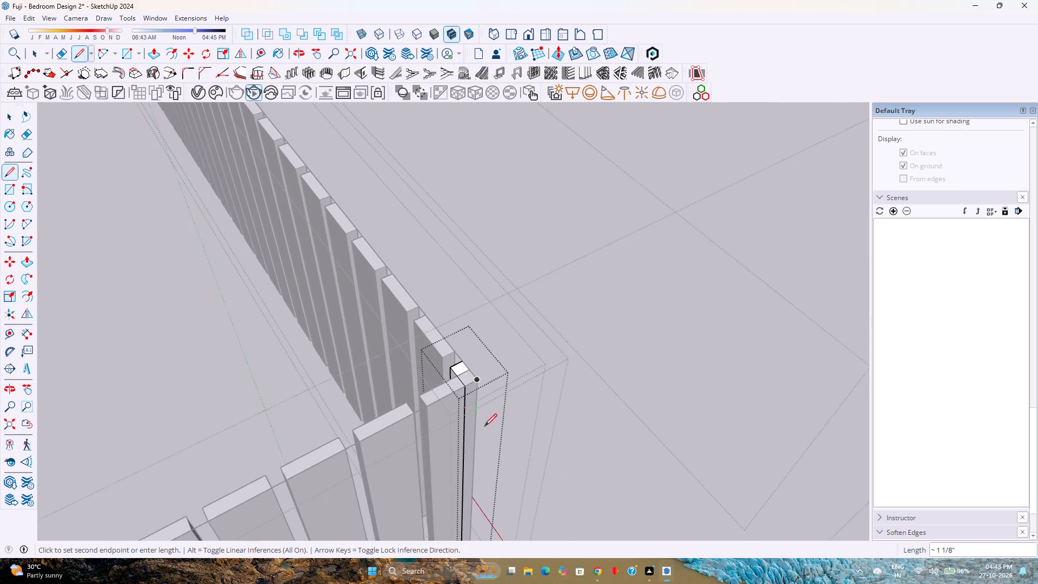
middle_click_drag(484, 438, 413, 291, "shift")
scroll(424, 471, "up", 4)
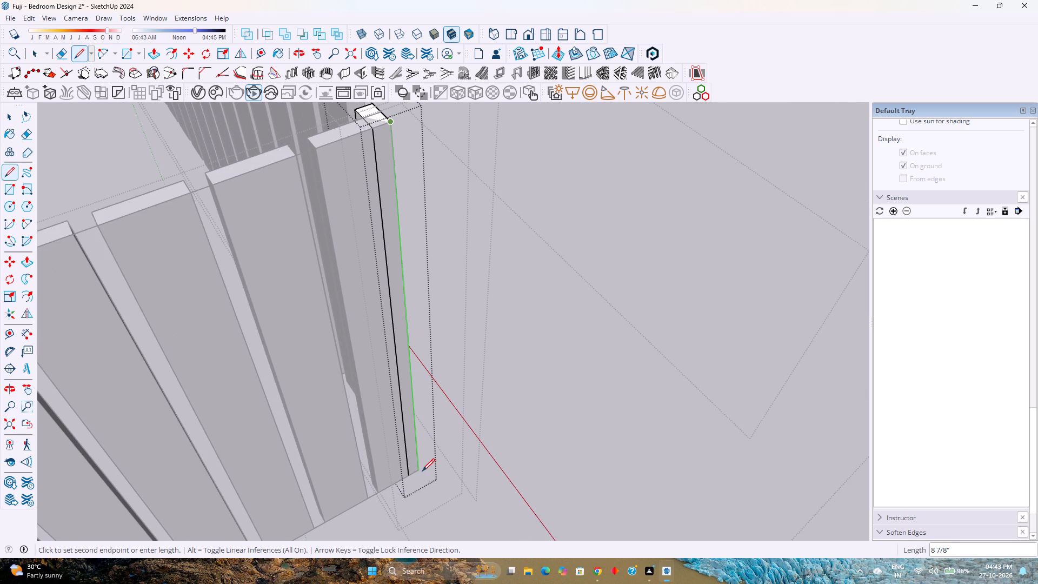
left_click(421, 470)
Draw the 1/4" bottom edge to close the partial corner louvre's side face, and leave the nested louvre groups.
scroll(420, 476, "up", 3)
middle_click_drag(419, 476, 362, 382)
middle_click(362, 382)
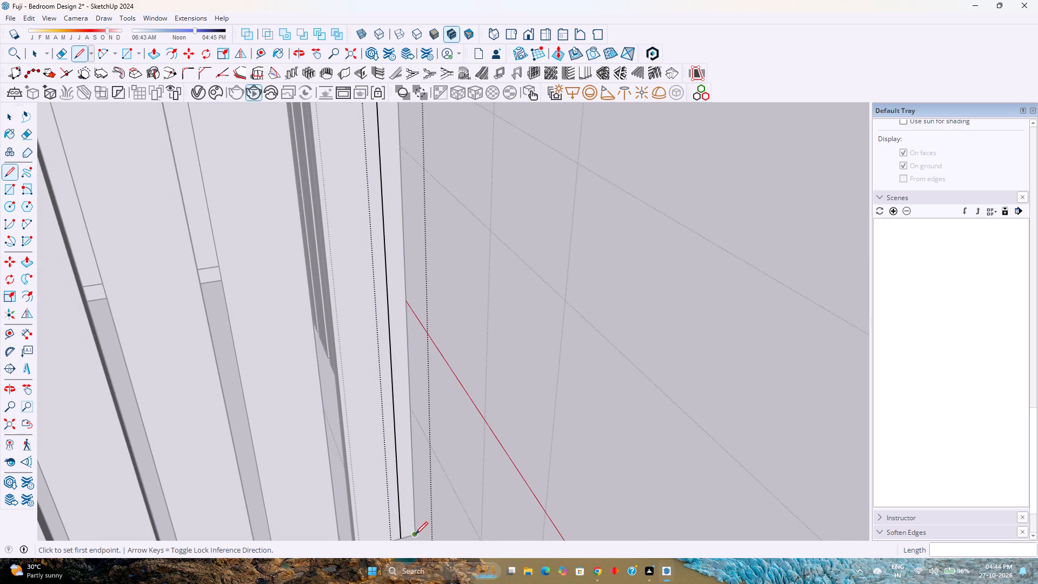
left_click(402, 538)
left_click(409, 536)
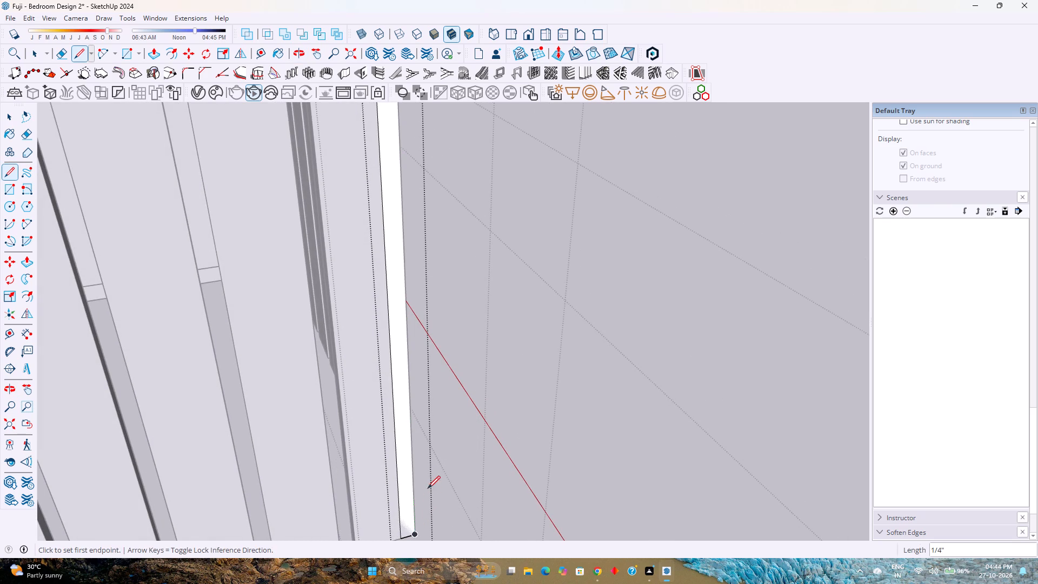
key("space")
scroll(462, 434, "down", 5)
key("Escape")
scroll(479, 355, "down", 2)
middle_click_drag(479, 355, 508, 431)
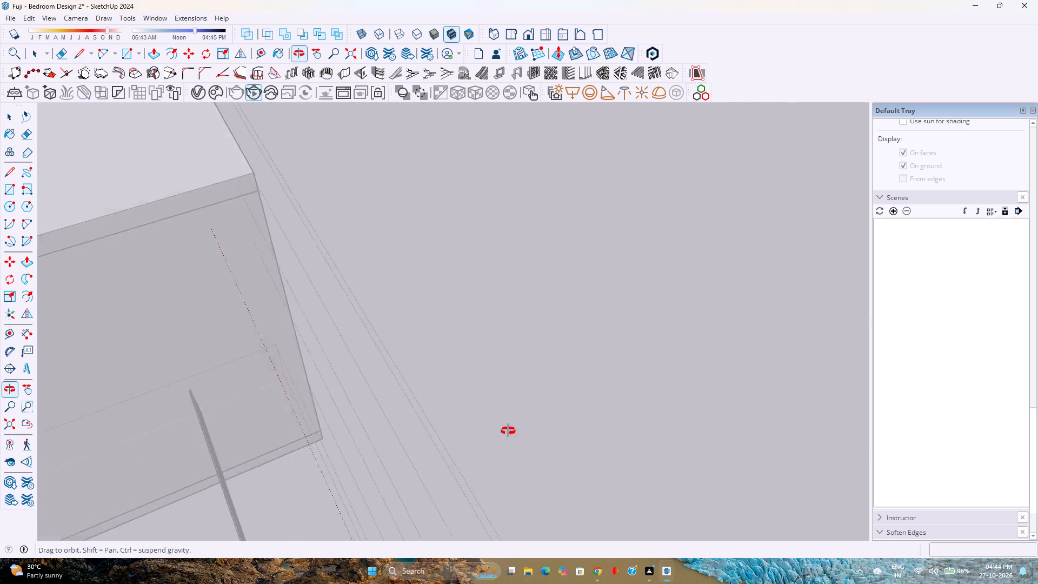
middle_click_drag(508, 431, 500, 409)
scroll(498, 401, "down", 9)
middle_click_drag(476, 452, 422, 381, "shift")
middle_click_drag(420, 377, 418, 372, "shift")
scroll(416, 361, "down", 5)
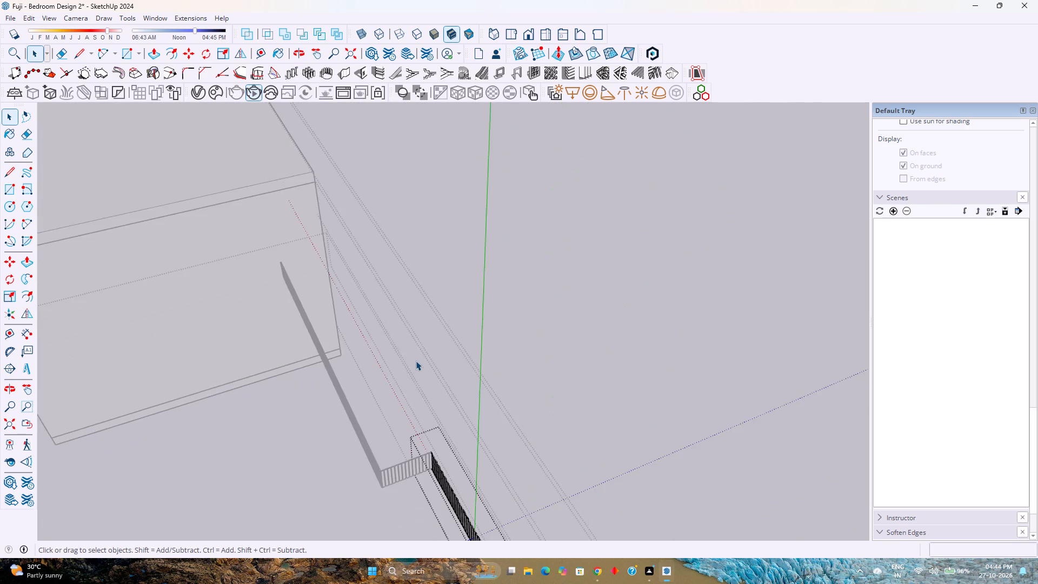
scroll(416, 361, "down", 4)
middle_click_drag(456, 445, 397, 356, "shift")
key("Escape")
Scale the short face's louvre group along its length so its corner end stops at the perpendicular louvres' inner face.
scroll(433, 464, "up", 3)
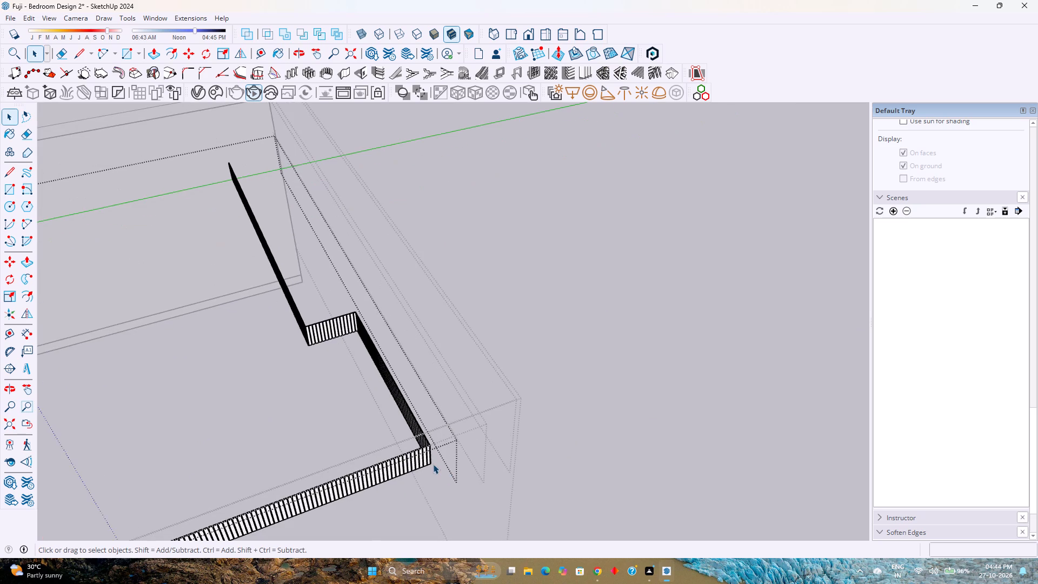
middle_click_drag(433, 464, 558, 464)
middle_click(558, 464)
scroll(615, 437, "up", 2)
middle_click_drag(615, 437, 557, 444, "shift")
middle_click(557, 444, "shift")
scroll(621, 419, "up", 5)
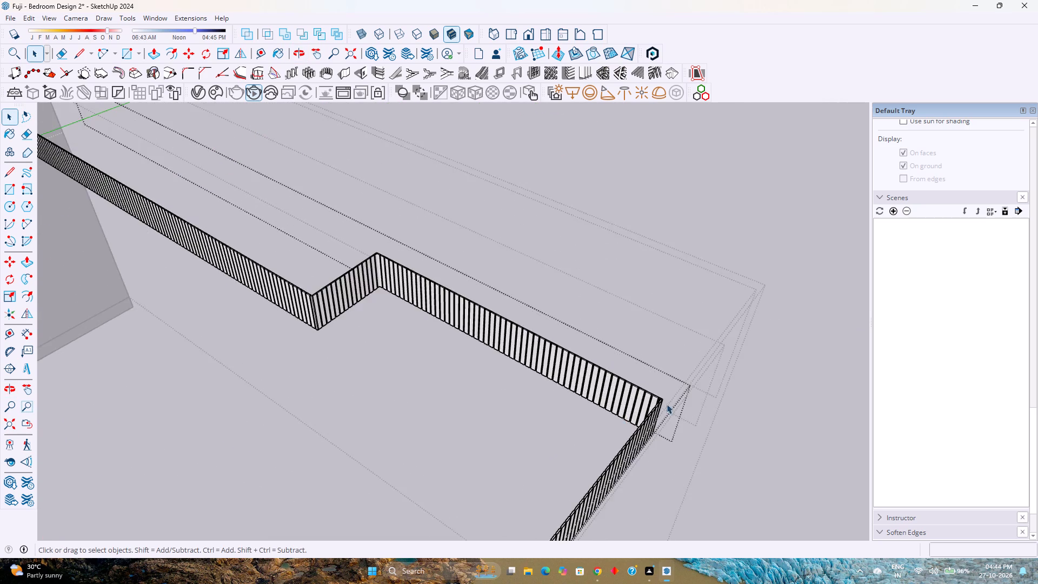
scroll(667, 404, "up", 20)
scroll(667, 404, "up", 2)
left_click(643, 389)
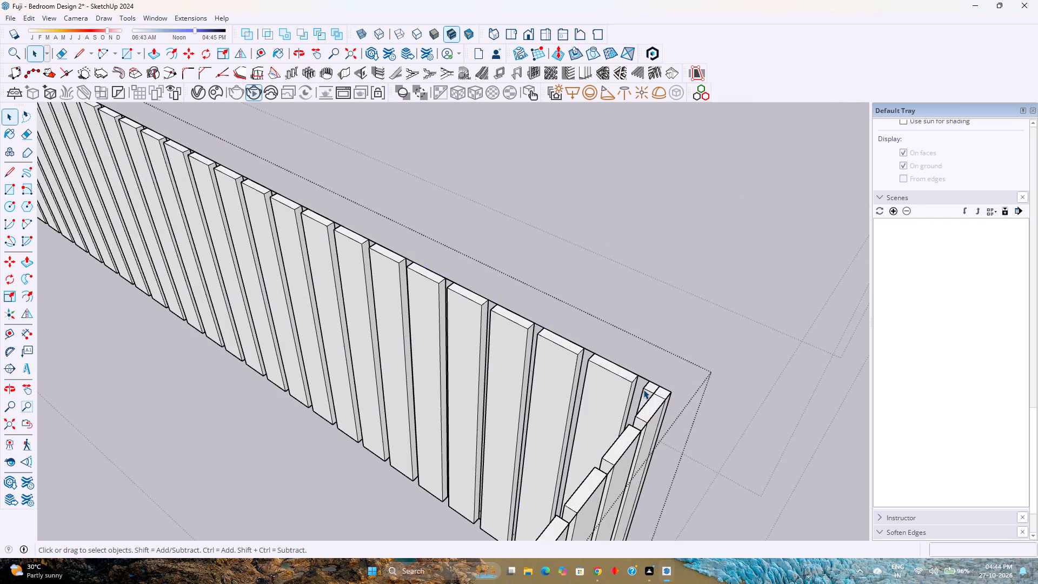
key("s")
middle_click_drag(653, 471, 622, 377, "shift")
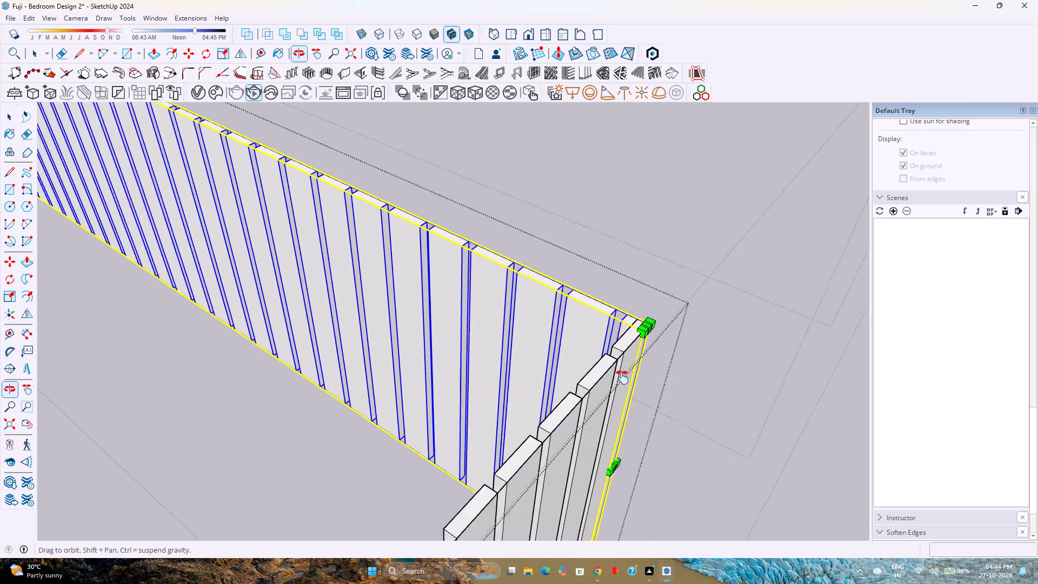
middle_click_drag(622, 377, 621, 373, "shift")
middle_click(619, 369, "shift")
scroll(605, 439, "up", 4)
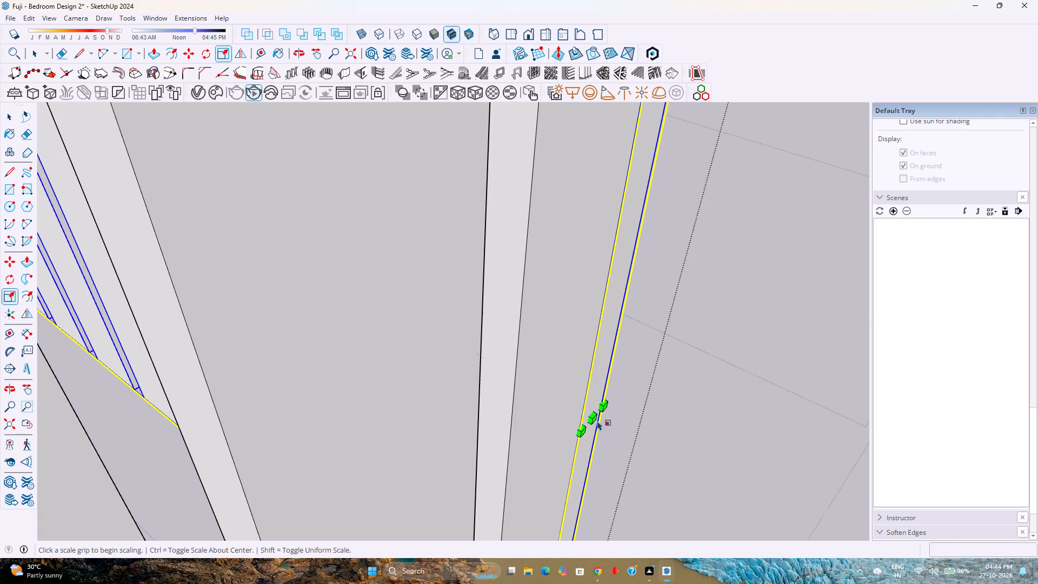
left_click(594, 416)
scroll(594, 416, "down", 15)
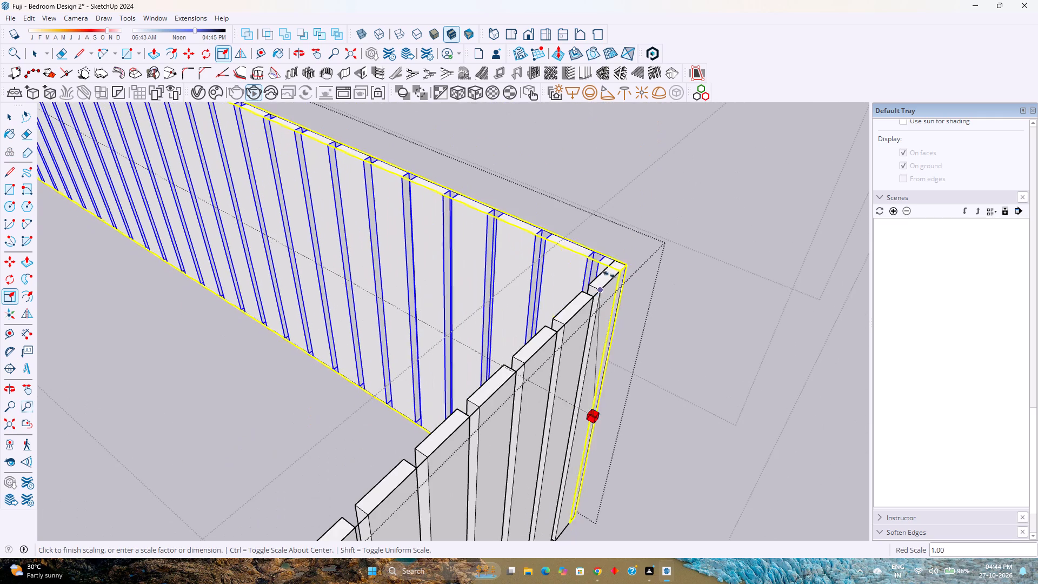
left_click(615, 260)
middle_click_drag(509, 332, 727, 394)
middle_click(727, 394)
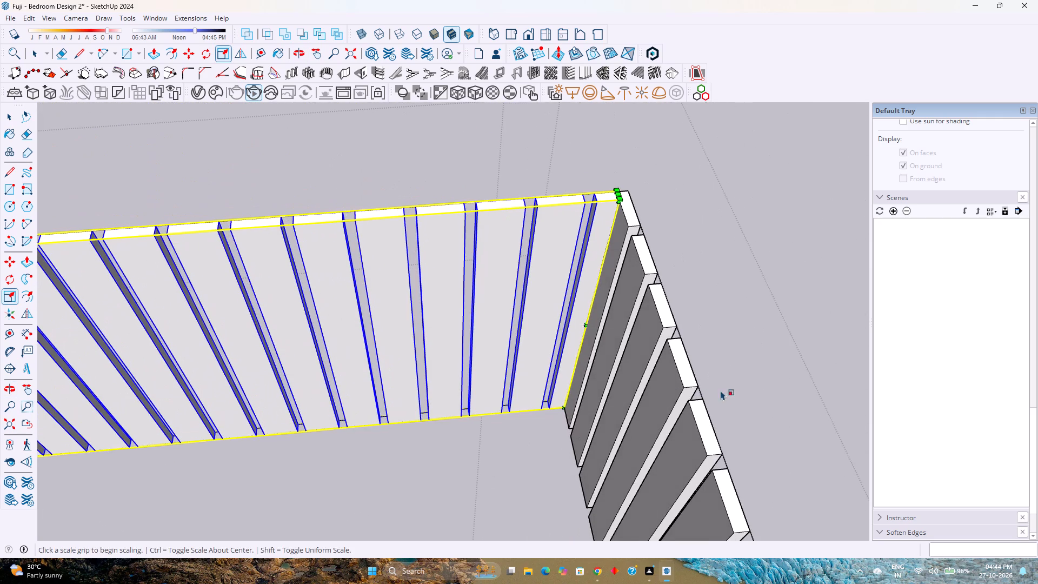
key("space")
key("Escape")
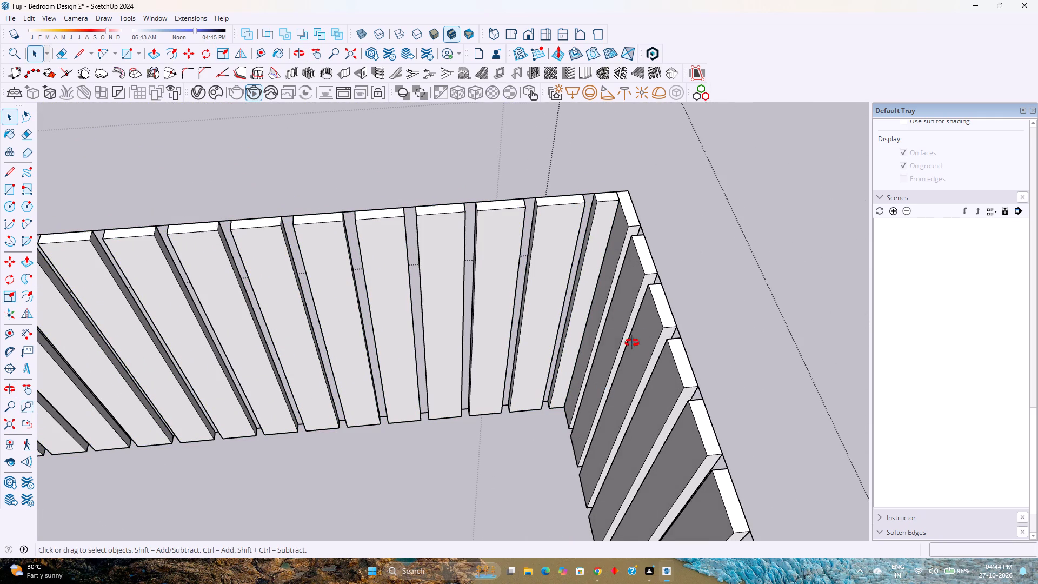
Leave the louvred strip's group and open the enclosing drop-strip group that holds it for editing.
middle_click_drag(632, 343, 547, 294, "shift")
scroll(536, 286, "down", 20)
scroll(536, 286, "down", 9)
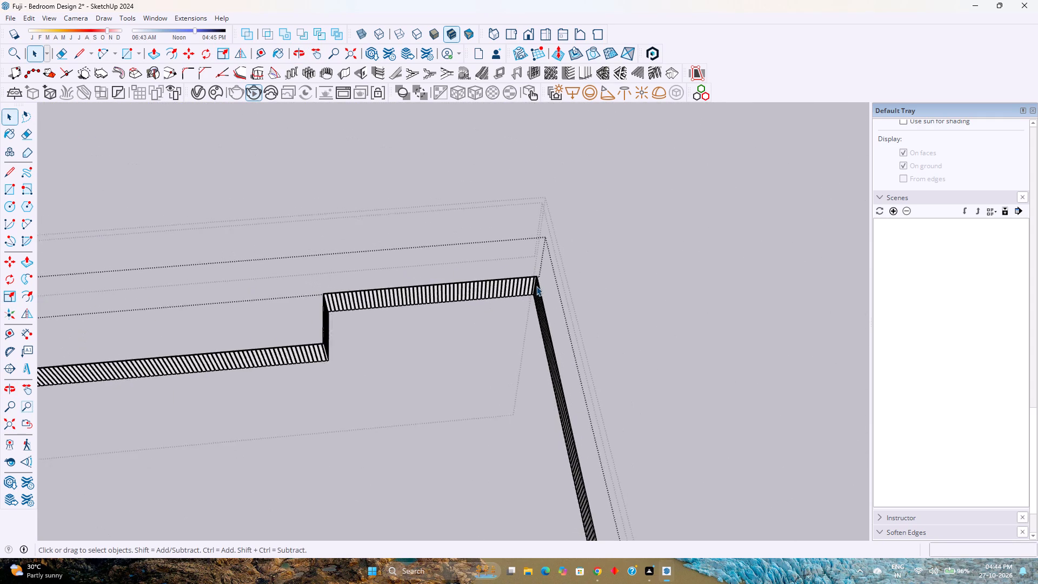
scroll(536, 286, "down", 2)
middle_click_drag(522, 369, 492, 229, "shift")
middle_click(492, 225, "shift")
scroll(492, 223, "down", 4)
scroll(551, 426, "up", 12)
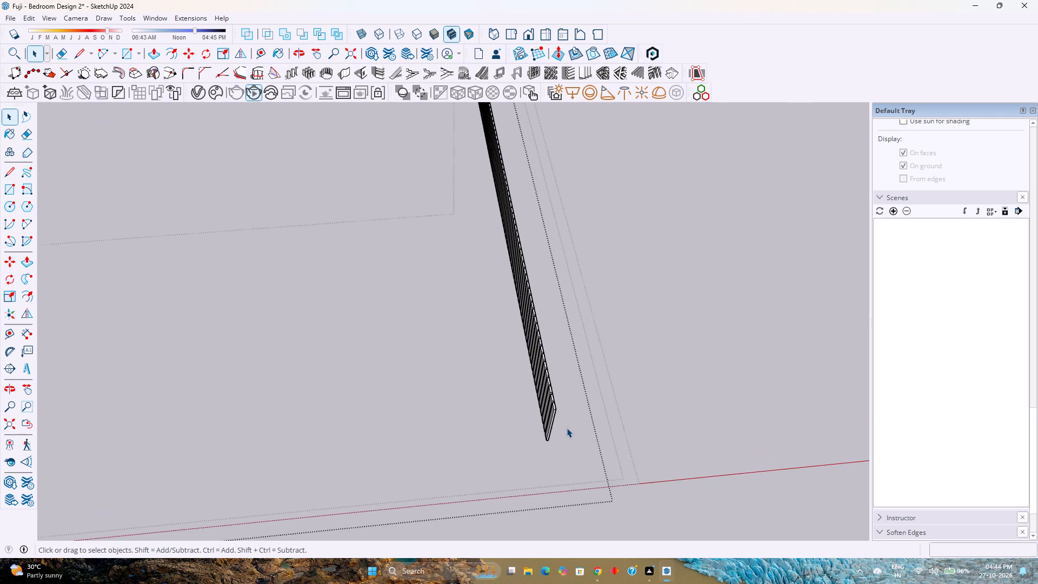
scroll(567, 428, "up", 10)
scroll(540, 404, "down", 9)
middle_click_drag(497, 395, 632, 429, "shift")
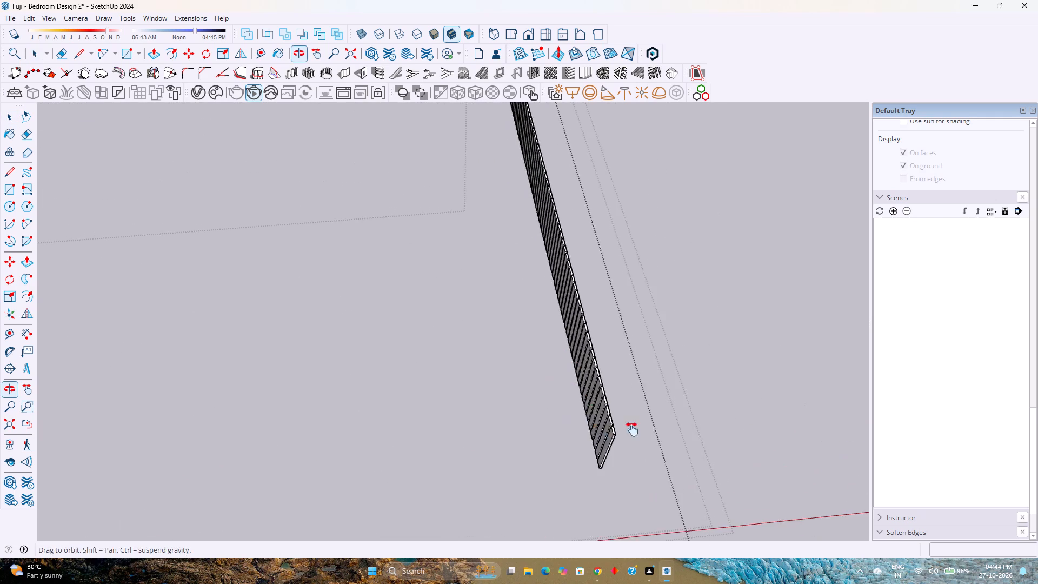
middle_click_drag(632, 429, 664, 423, "shift")
scroll(670, 417, "down", 19)
key("Escape")
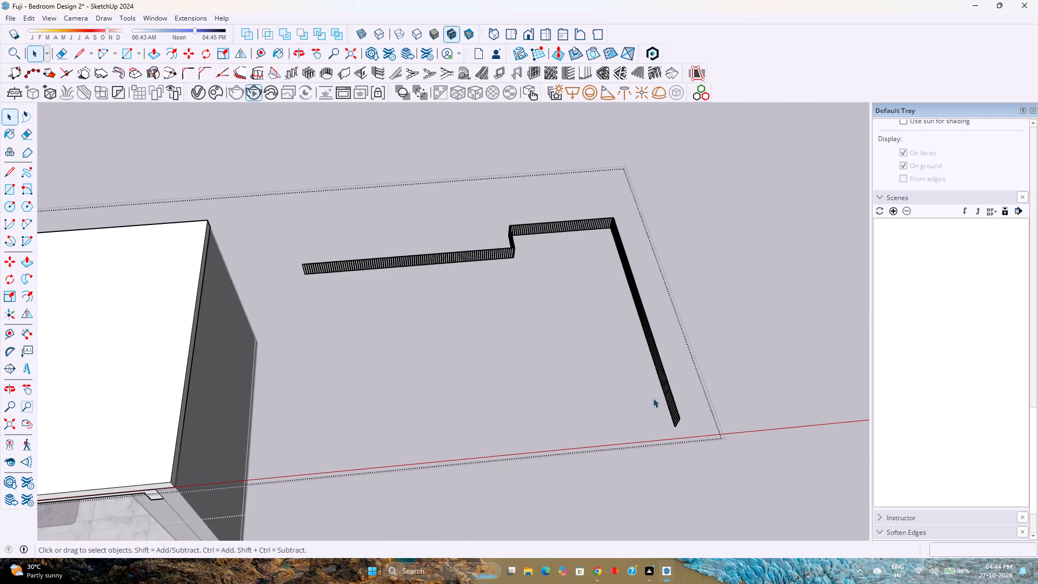
left_click(663, 389)
middle_click_drag(663, 389, 670, 346)
middle_click_drag(676, 329, 679, 322)
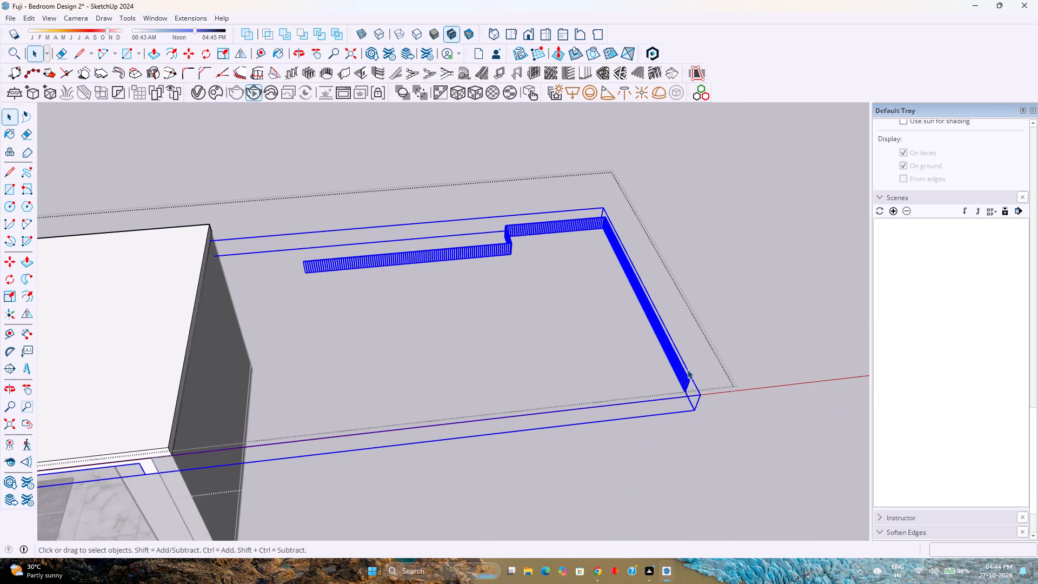
double_click(680, 380)
Move the whole louvred strip about 24' 2 1/2" by its free end's top corner onto the bedroom ceiling's lower front edge.
scroll(680, 380, "up", 3)
left_click(682, 379)
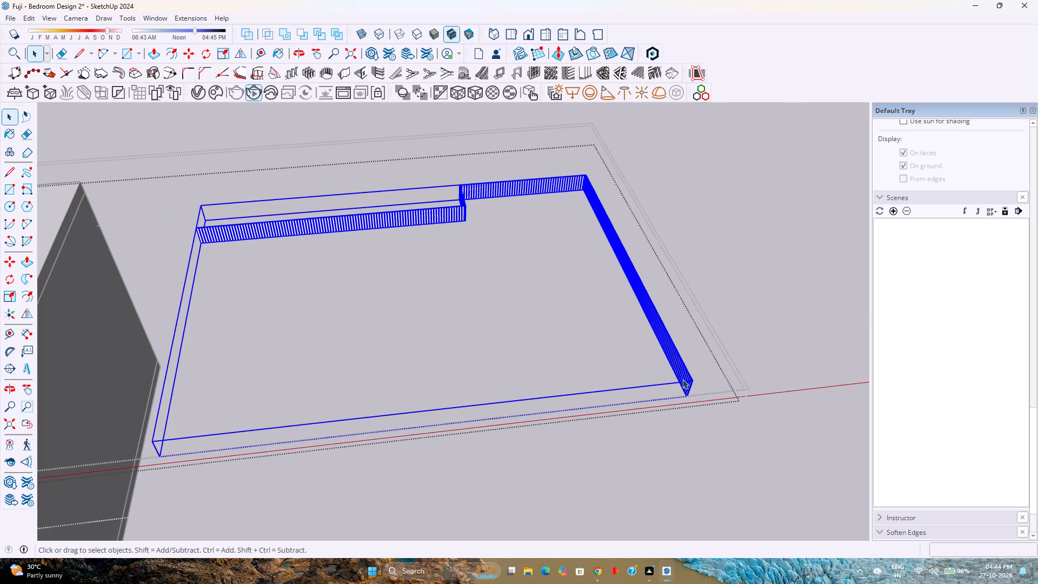
key("m")
scroll(695, 384, "up", 9)
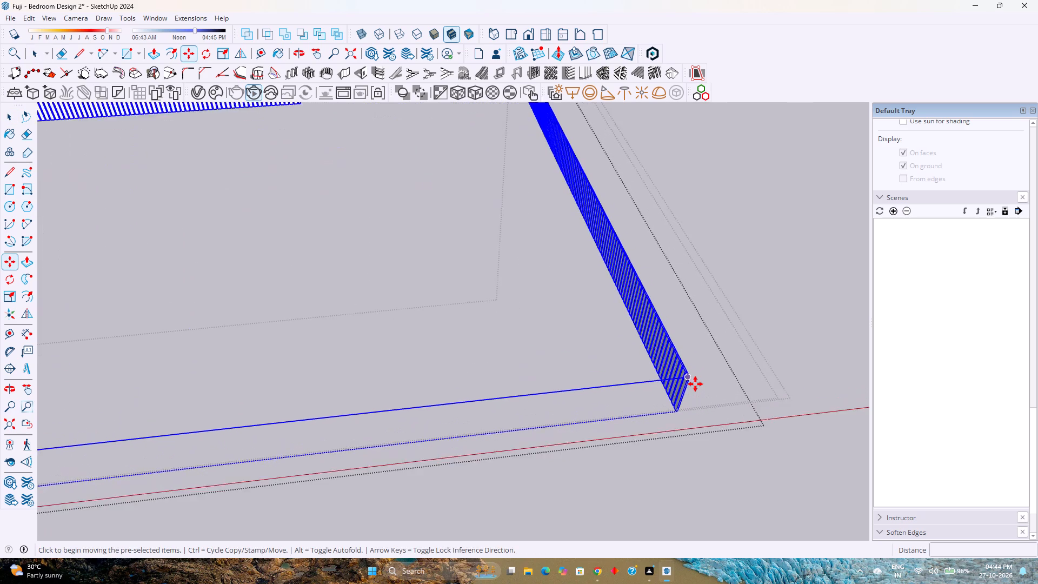
scroll(695, 384, "up", 15)
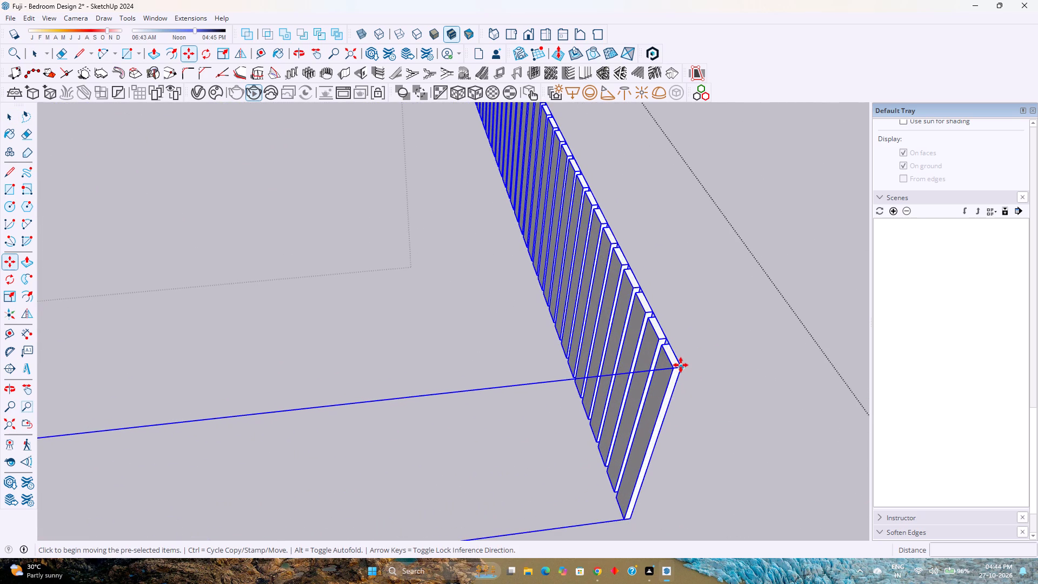
left_click(681, 367)
scroll(542, 375, "down", 19)
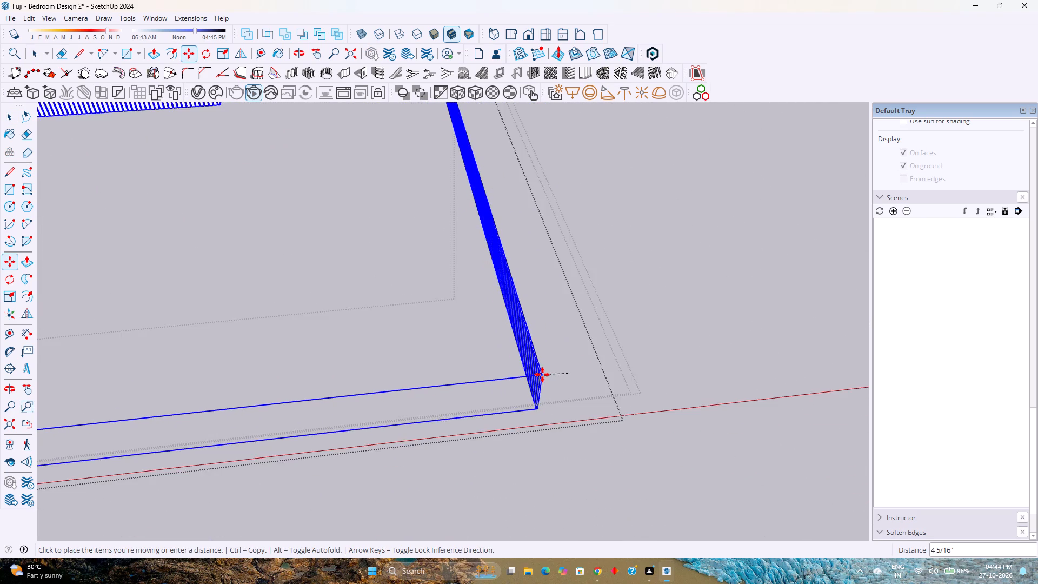
scroll(542, 375, "down", 18)
scroll(236, 428, "up", 4)
middle_click_drag(236, 428, 348, 324)
middle_click(348, 324)
scroll(335, 341, "up", 8)
middle_click_drag(344, 359, 406, 285)
middle_click(406, 285)
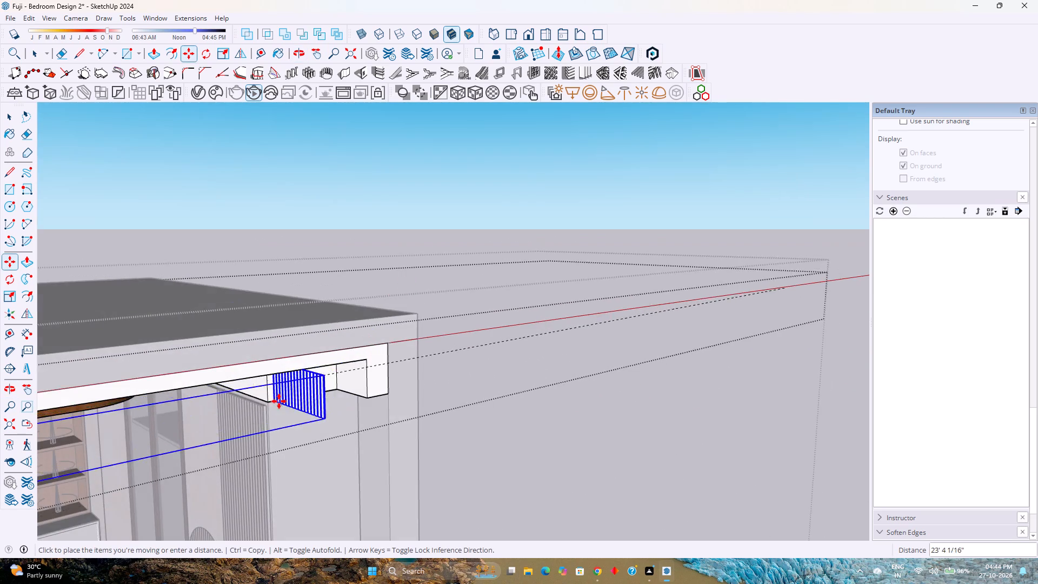
scroll(267, 407, "up", 3)
middle_click_drag(256, 386, 296, 347)
scroll(270, 357, "up", 10)
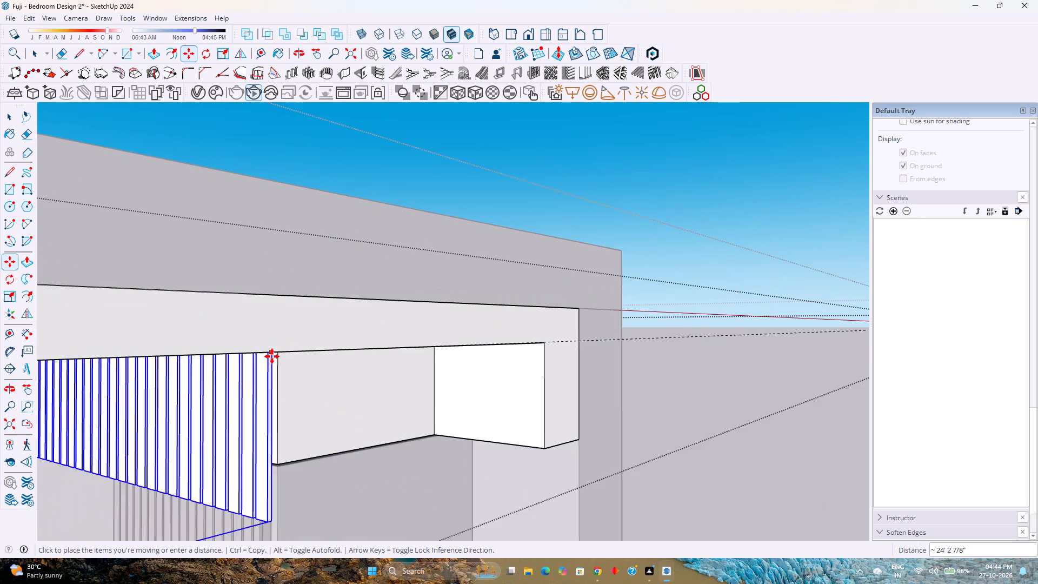
scroll(272, 356, "up", 10)
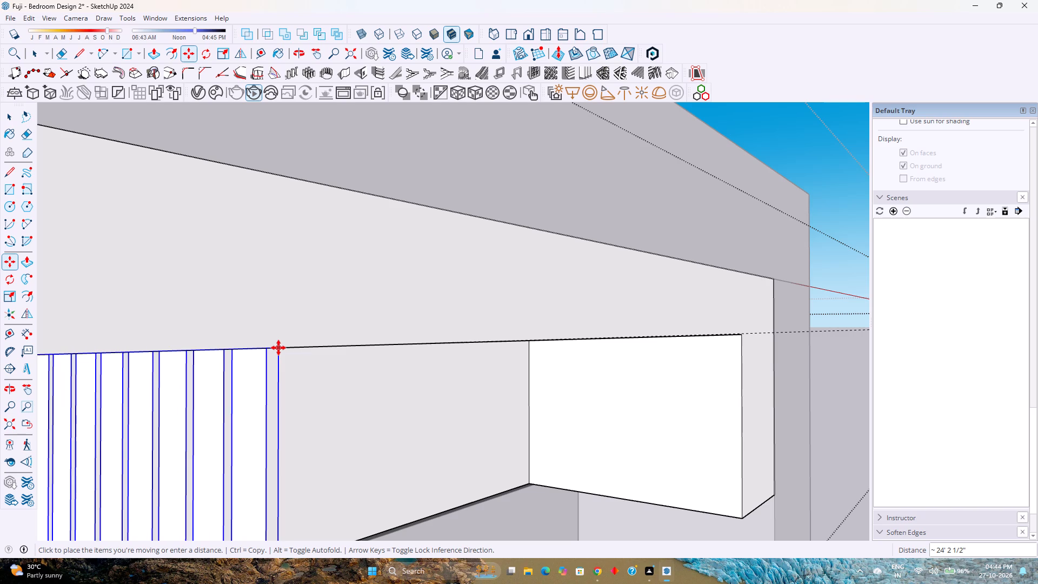
scroll(278, 348, "up", 3)
left_click(264, 350)
Move the louvred strip again by its top end corner about 1' 3 1/2" to the drop's top corner against the ceiling's underside.
scroll(263, 356, "up", 9)
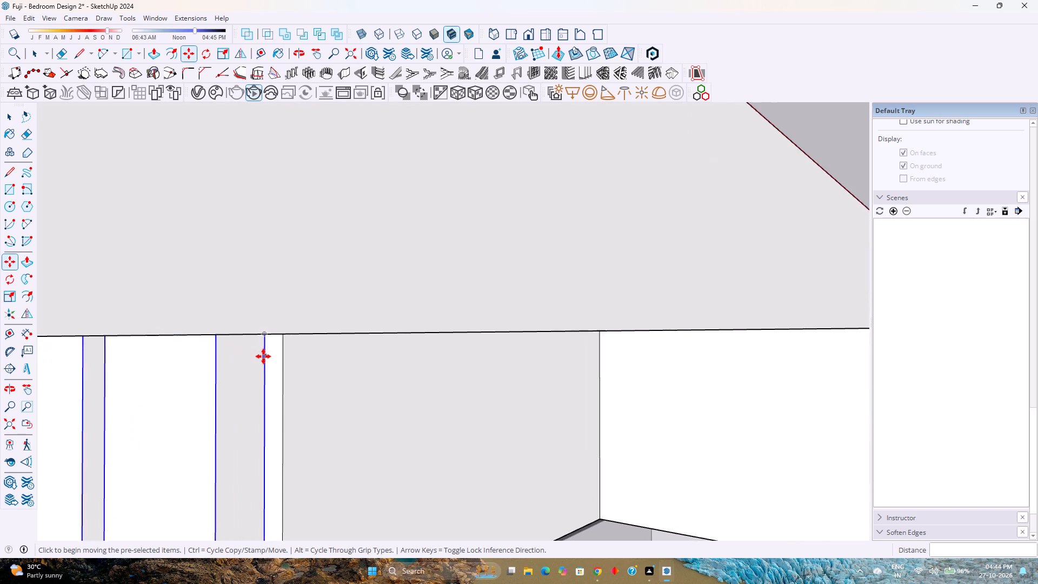
scroll(263, 356, "up", 2)
middle_click_drag(263, 356, 200, 353)
middle_click(197, 353)
middle_click(193, 353)
middle_click(186, 353)
middle_click(177, 352)
middle_click_drag(175, 352, 202, 336)
middle_click(203, 336)
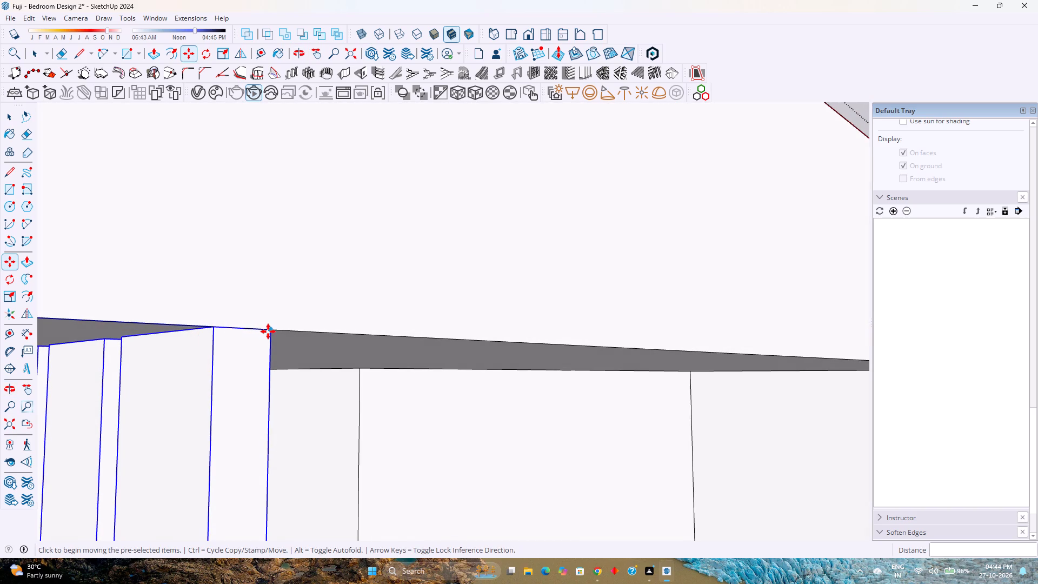
left_click(268, 331)
scroll(354, 375, "up", 2)
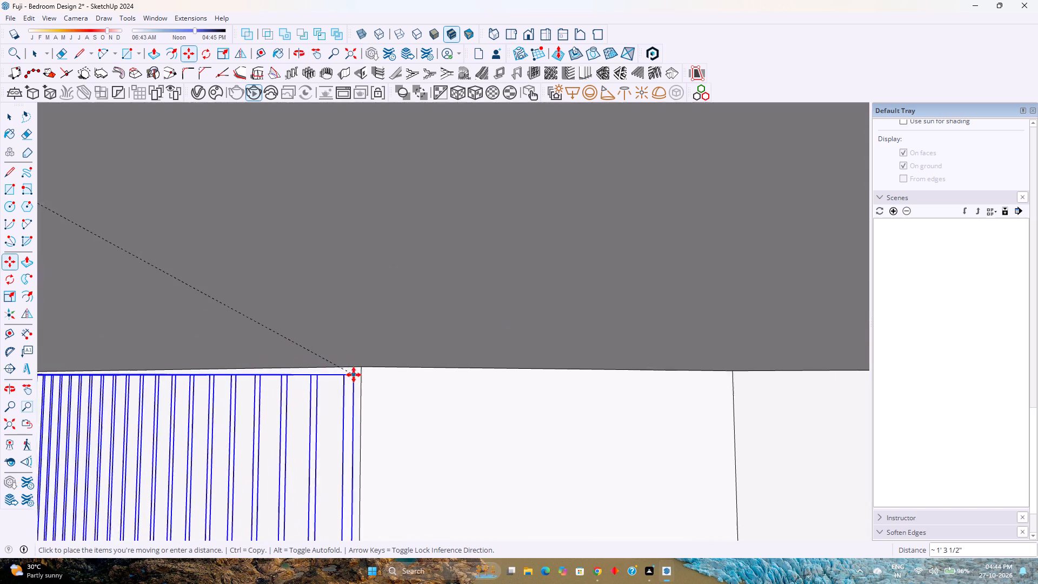
scroll(354, 375, "up", 10)
left_click(369, 352)
Examine how the placed louvred strip fits beneath the bedroom ceiling and above the bed wall.
scroll(326, 377, "down", 2)
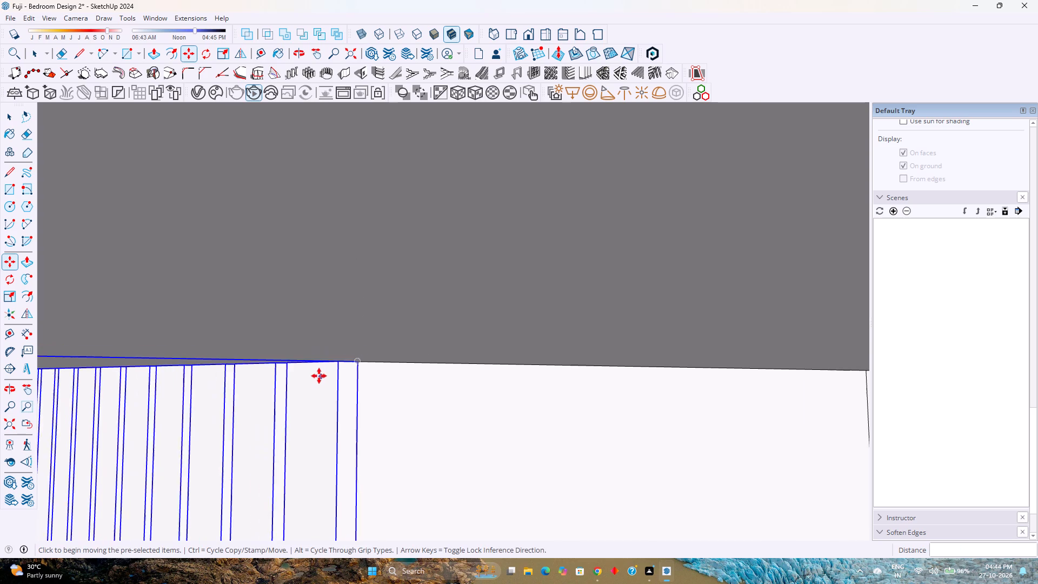
scroll(319, 376, "down", 20)
scroll(319, 376, "down", 9)
middle_click_drag(334, 440, 257, 410)
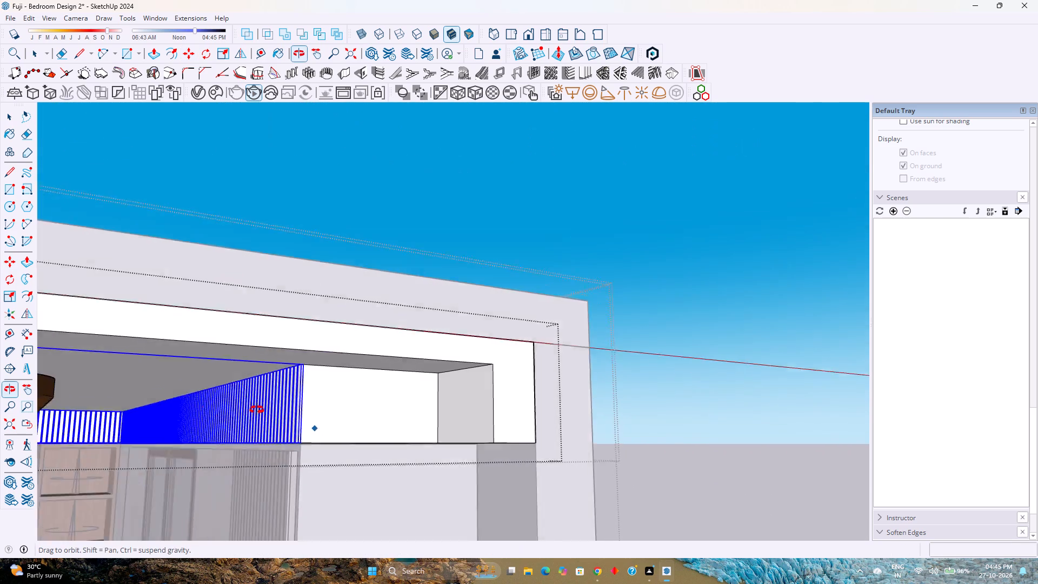
middle_click_drag(257, 410, 219, 417)
middle_click(217, 418)
middle_click_drag(215, 421, 379, 363, "shift")
scroll(408, 360, "down", 9)
middle_click_drag(408, 360, 377, 365)
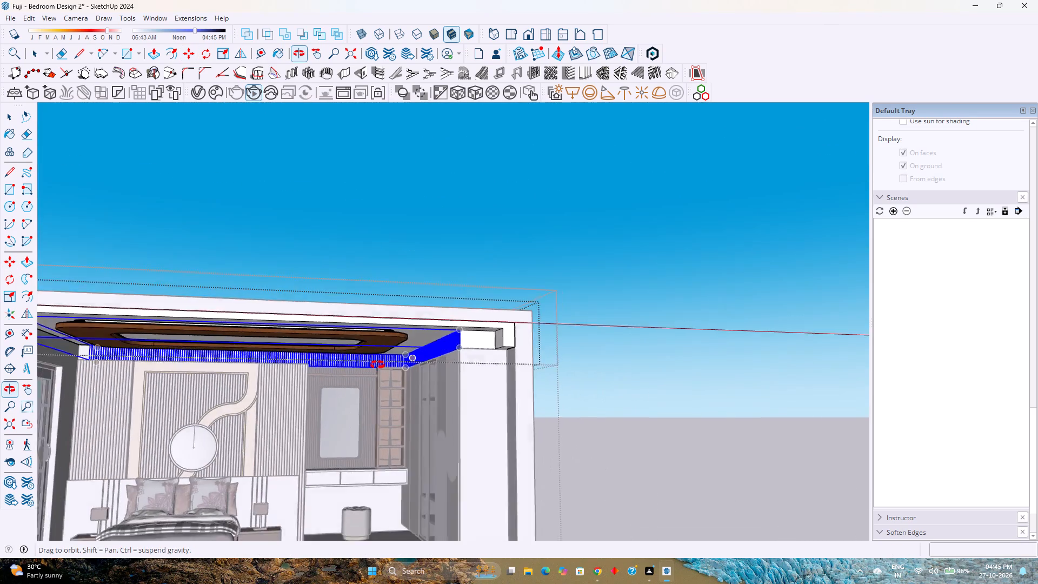
middle_click_drag(377, 365, 297, 344)
middle_click(297, 344)
scroll(30, 395, "up", 15)
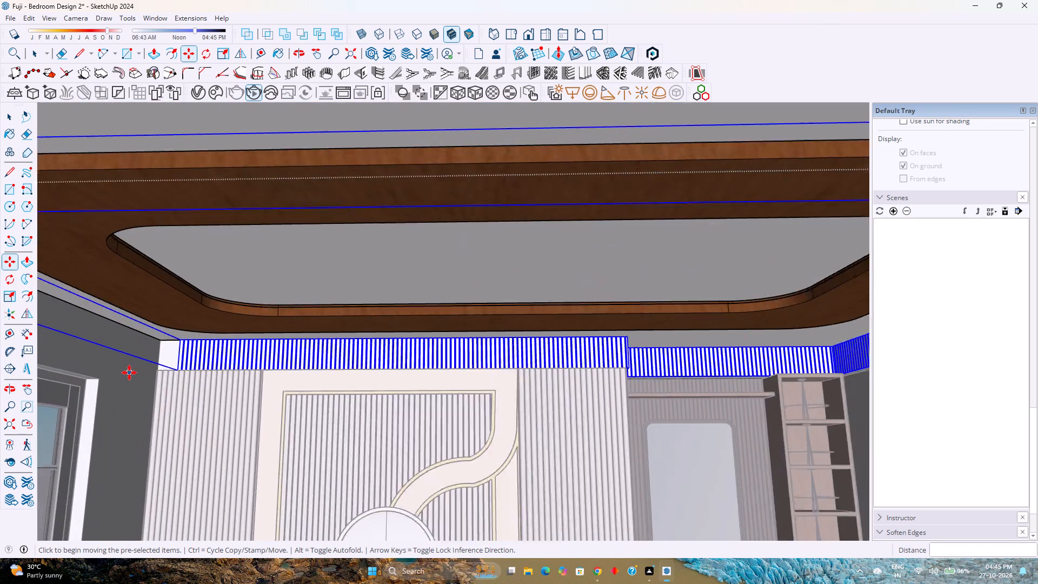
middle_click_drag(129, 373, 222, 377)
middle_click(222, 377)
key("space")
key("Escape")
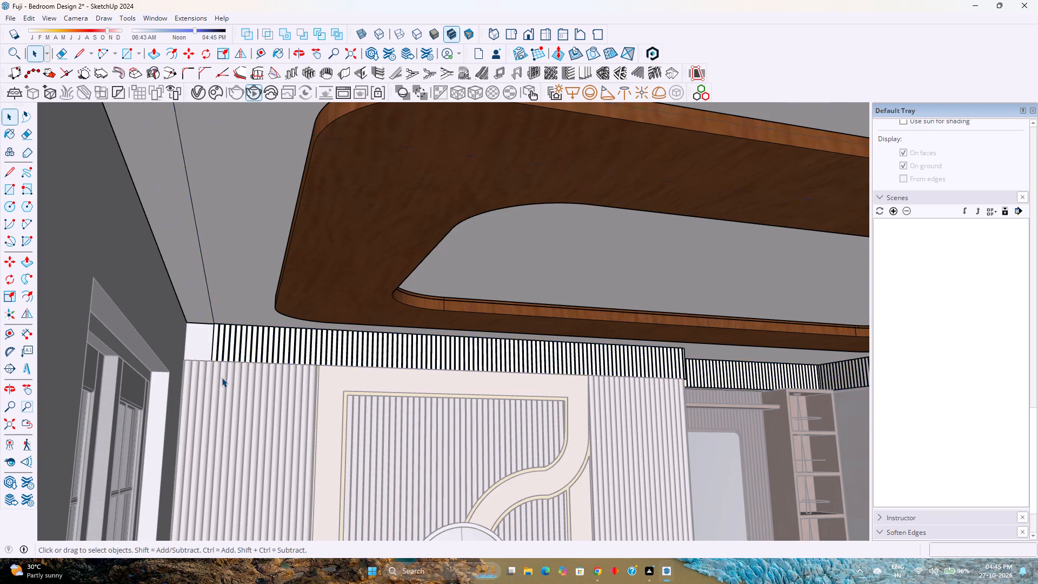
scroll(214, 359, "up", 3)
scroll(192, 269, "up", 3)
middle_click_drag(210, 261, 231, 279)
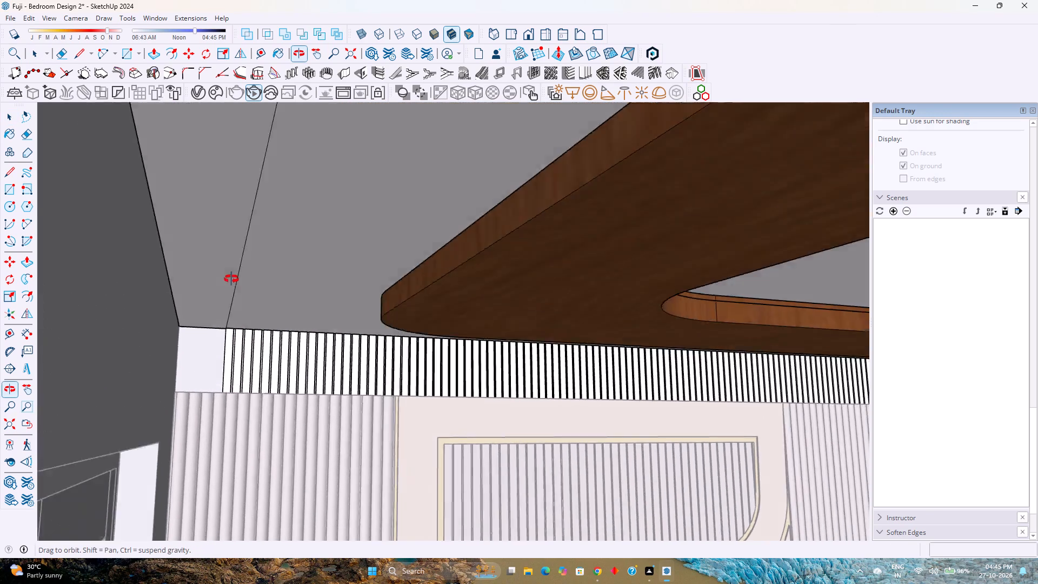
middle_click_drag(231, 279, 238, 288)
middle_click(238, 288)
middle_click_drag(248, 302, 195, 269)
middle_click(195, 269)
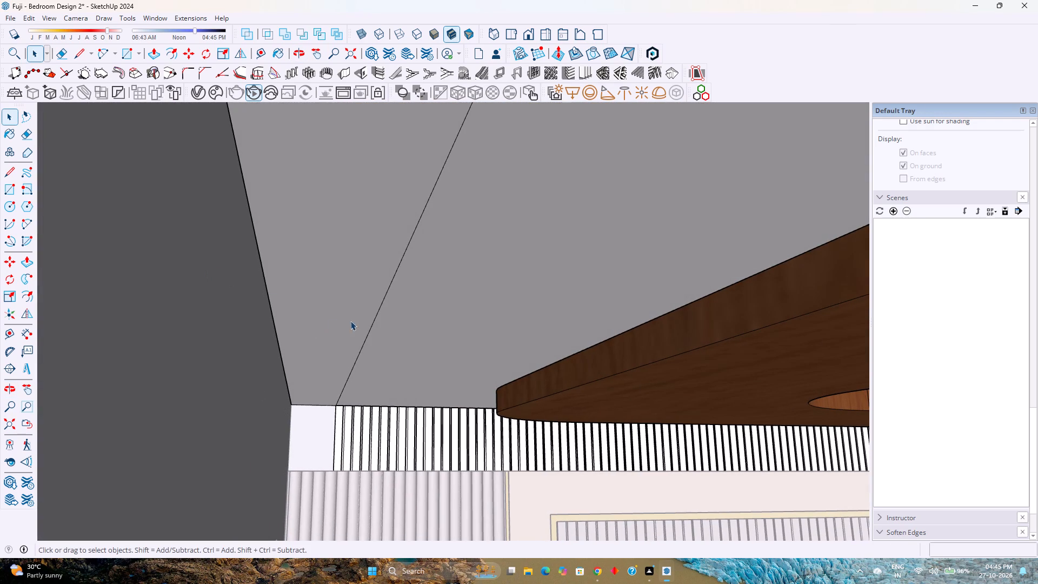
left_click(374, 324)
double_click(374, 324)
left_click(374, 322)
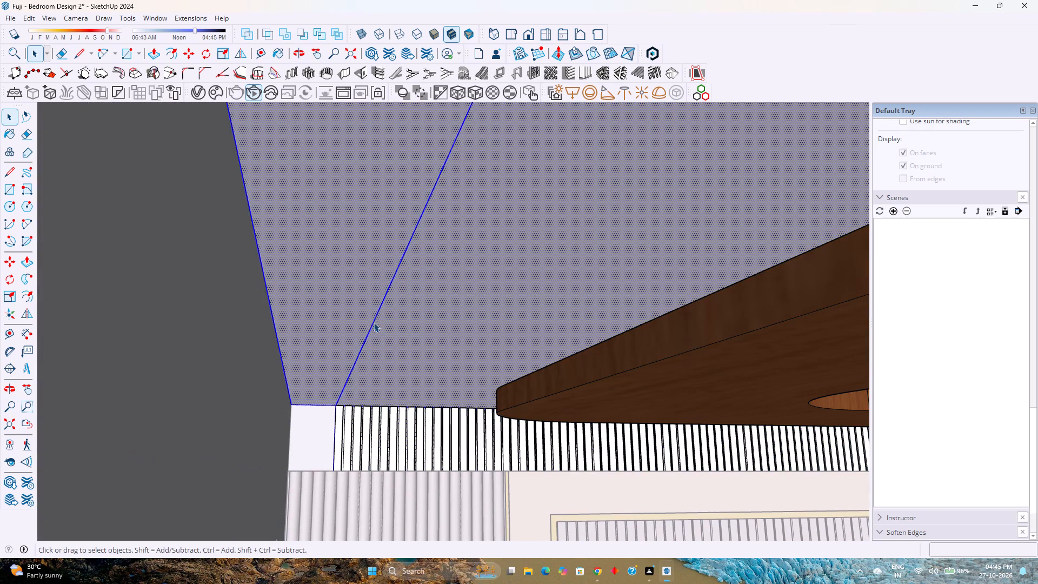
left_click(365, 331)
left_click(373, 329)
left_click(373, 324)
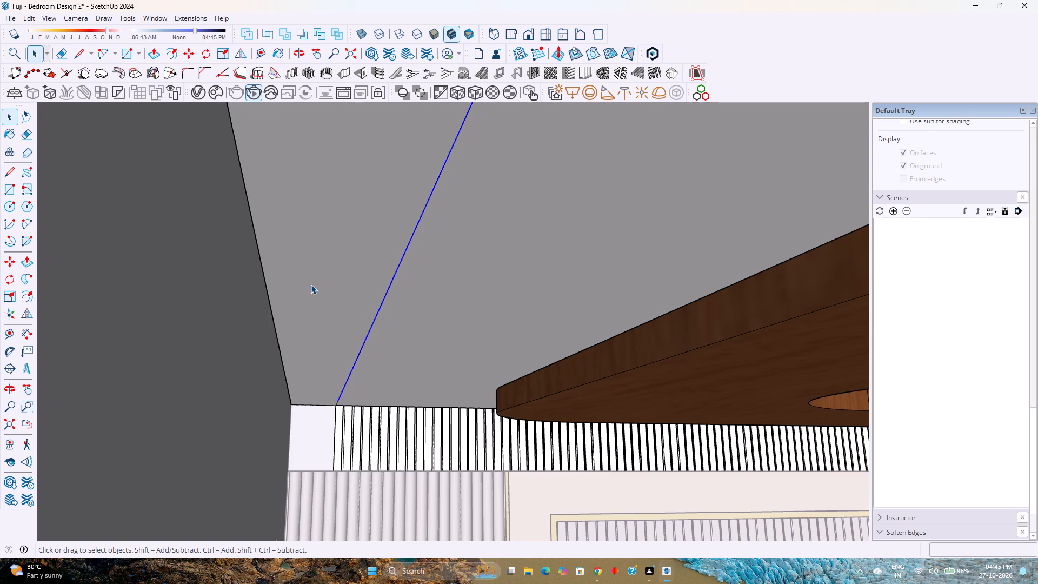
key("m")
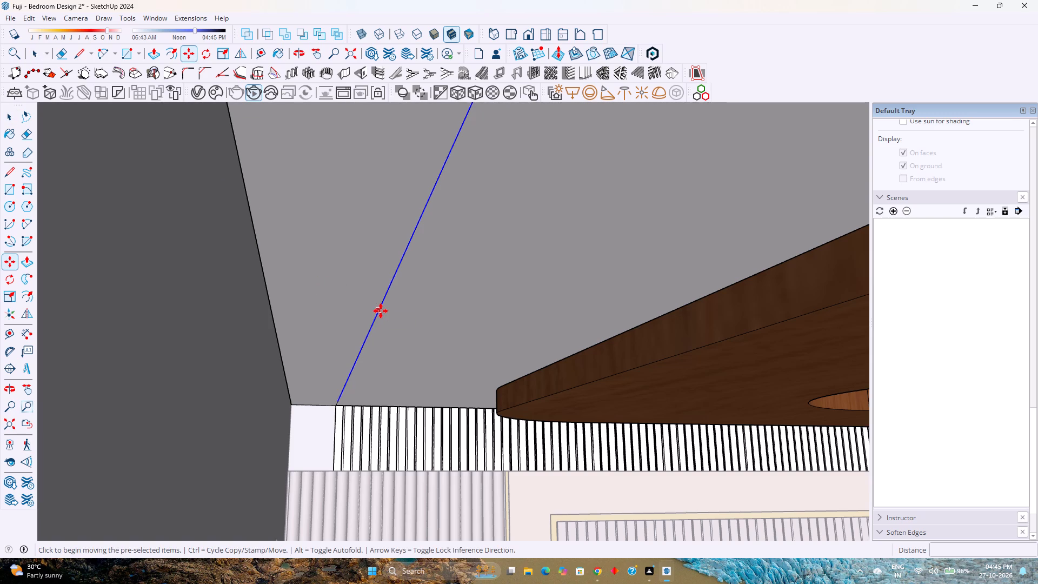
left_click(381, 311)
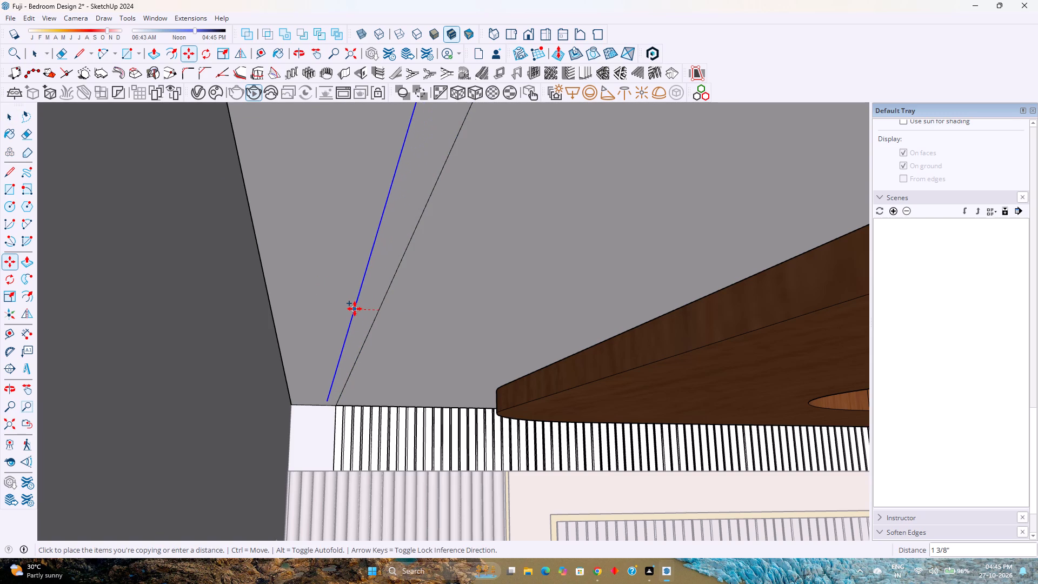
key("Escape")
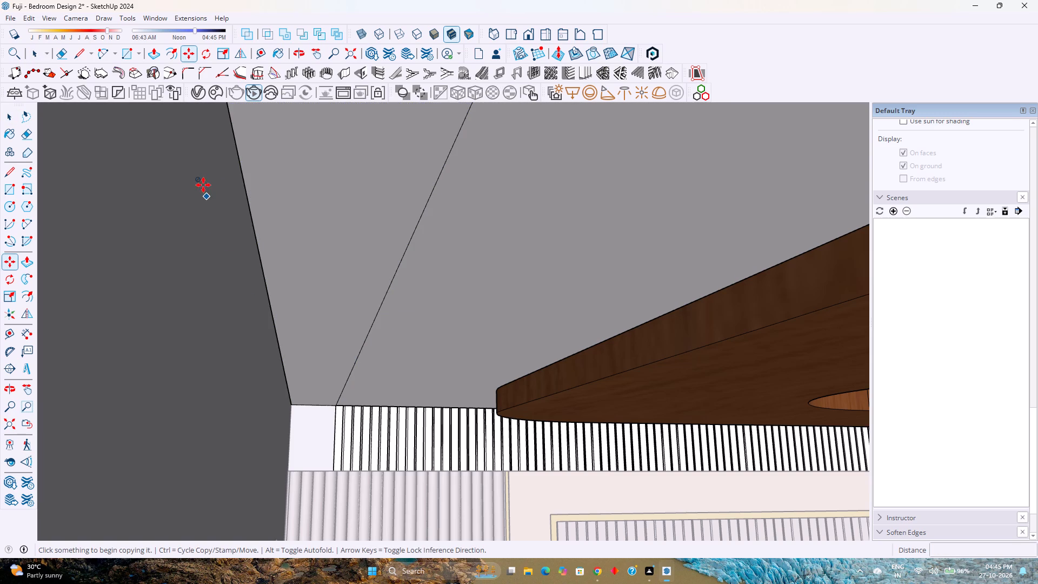
Copy the short ceiling edge segments at the louvred strip's end corner 1" toward the window wall.
scroll(333, 414, "up", 13)
scroll(340, 410, "up", 13)
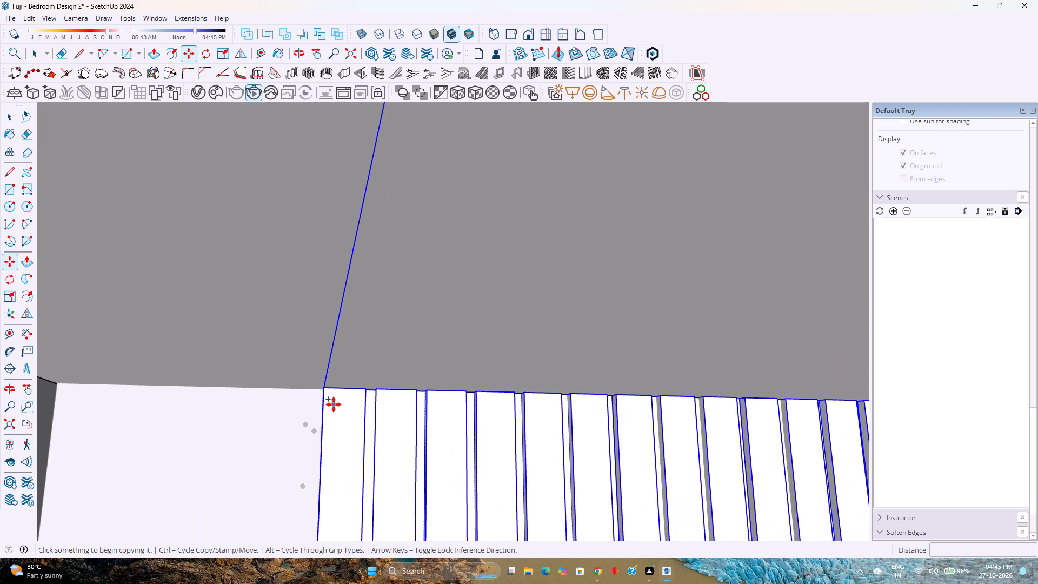
key("space")
scroll(288, 399, "up", 14)
middle_click_drag(343, 399, 359, 402)
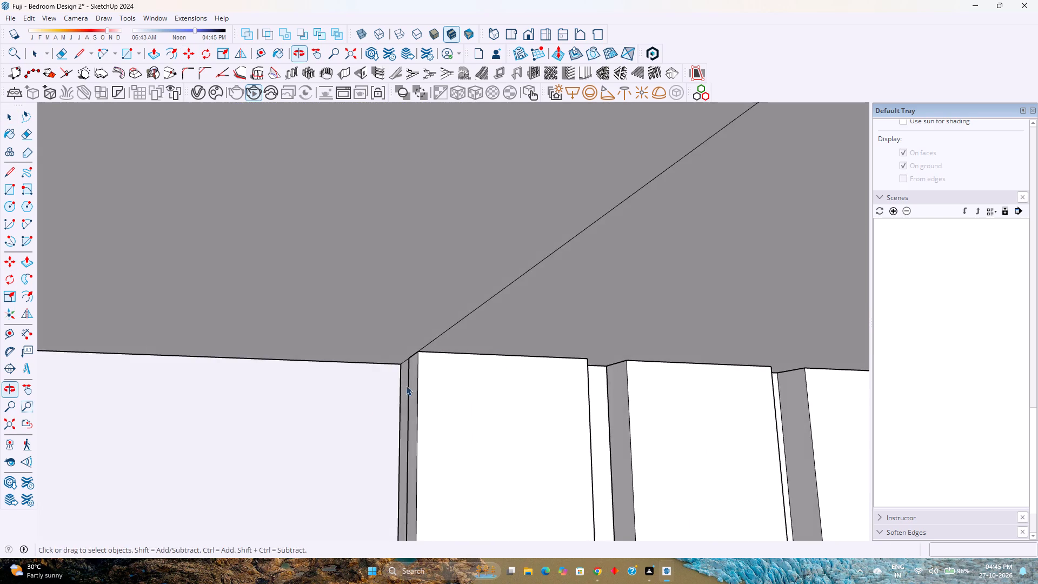
scroll(410, 381, "up", 7)
middle_click_drag(410, 380, 491, 383)
middle_click(494, 382)
middle_click_drag(495, 382, 508, 382)
middle_click_drag(510, 382, 523, 382)
middle_click(523, 382)
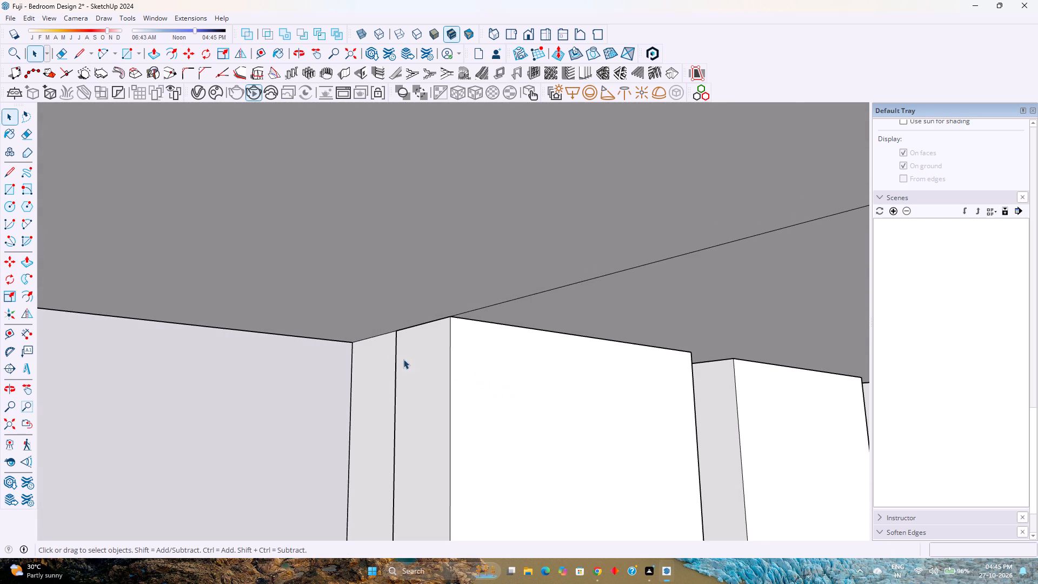
left_click(384, 333)
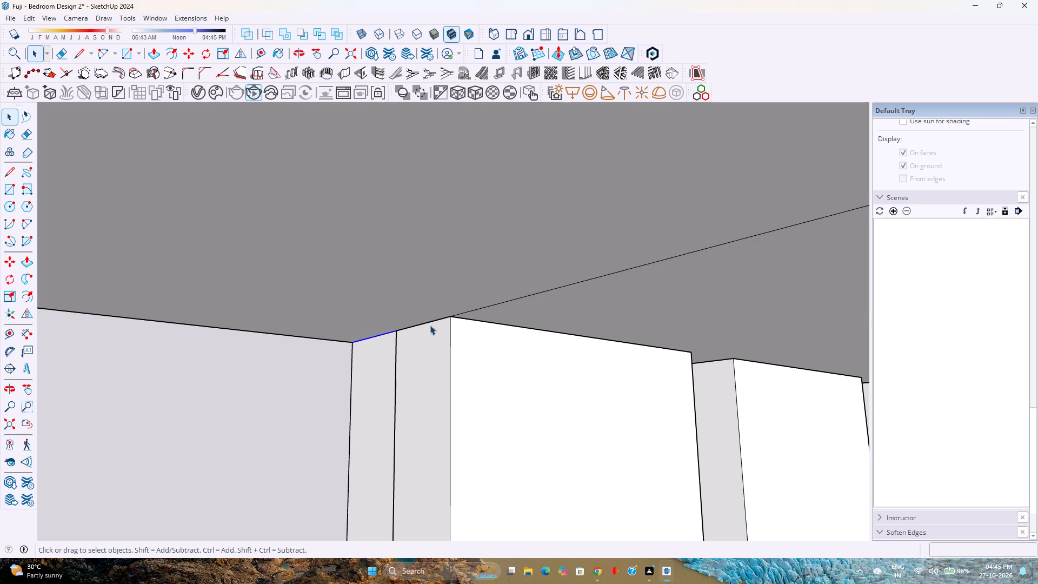
left_click(480, 309, "ctrl")
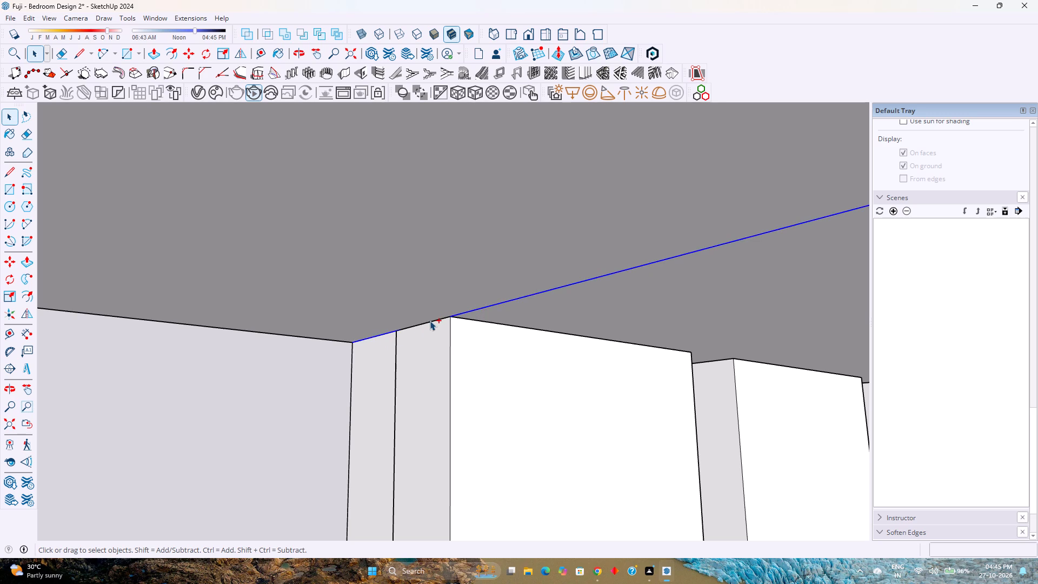
left_click(430, 323, "ctrl")
key("m")
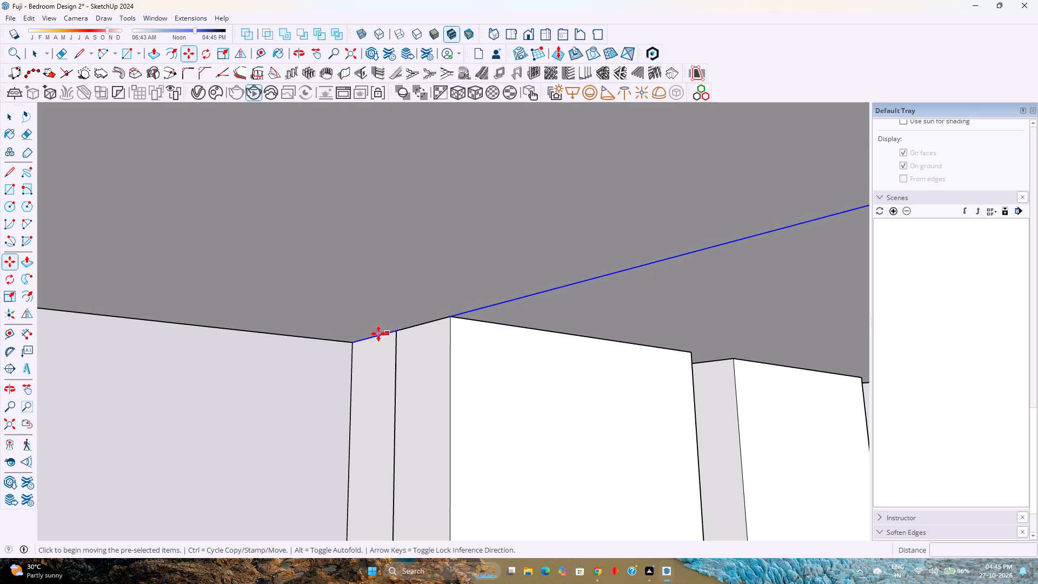
left_click(352, 340)
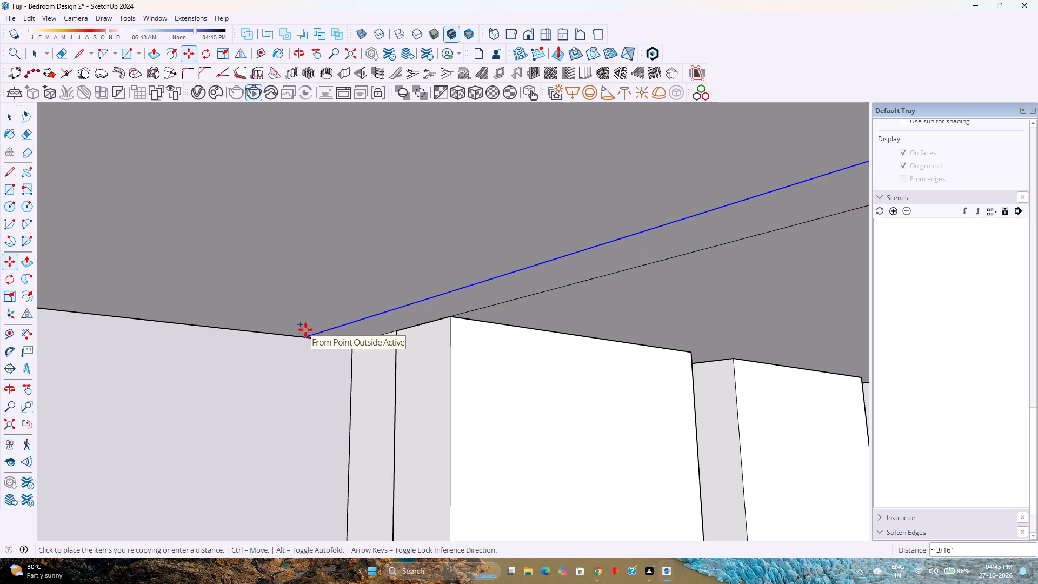
key("1")
key("Return")
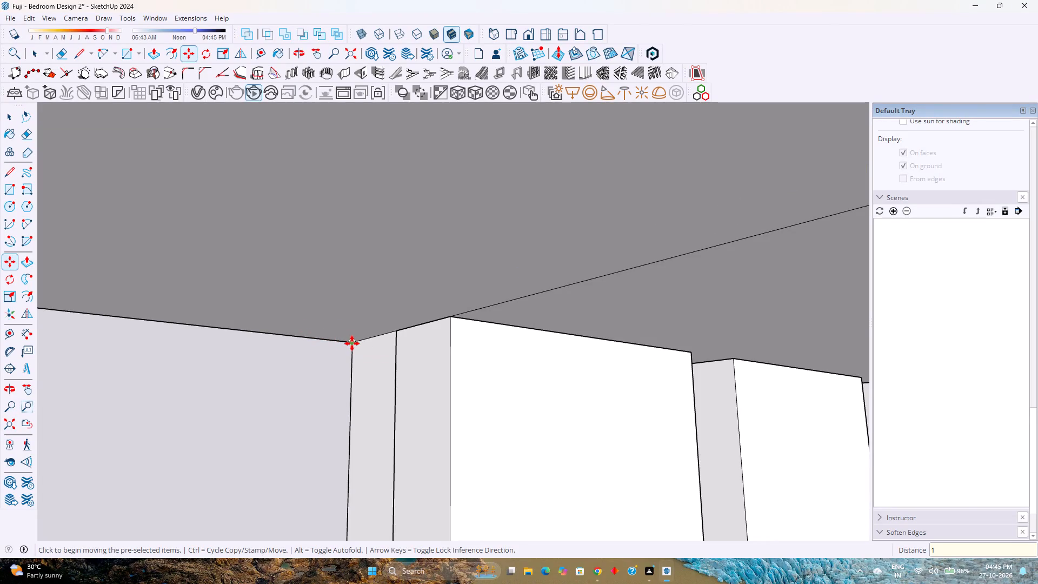
type("1\"")
key("Return")
Copy the remaining long ceiling edge 1" toward the window wall, in line with the short copied segment.
middle_click_drag(352, 344, 248, 340)
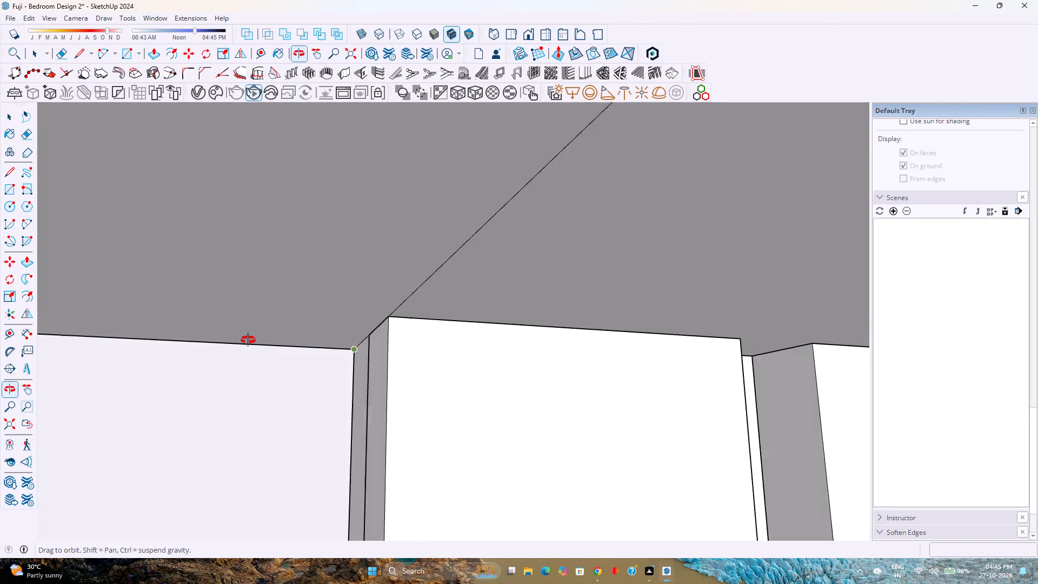
middle_click_drag(248, 340, 240, 340)
middle_click(218, 344)
middle_click_drag(218, 344, 225, 364)
scroll(243, 367, "down", 17)
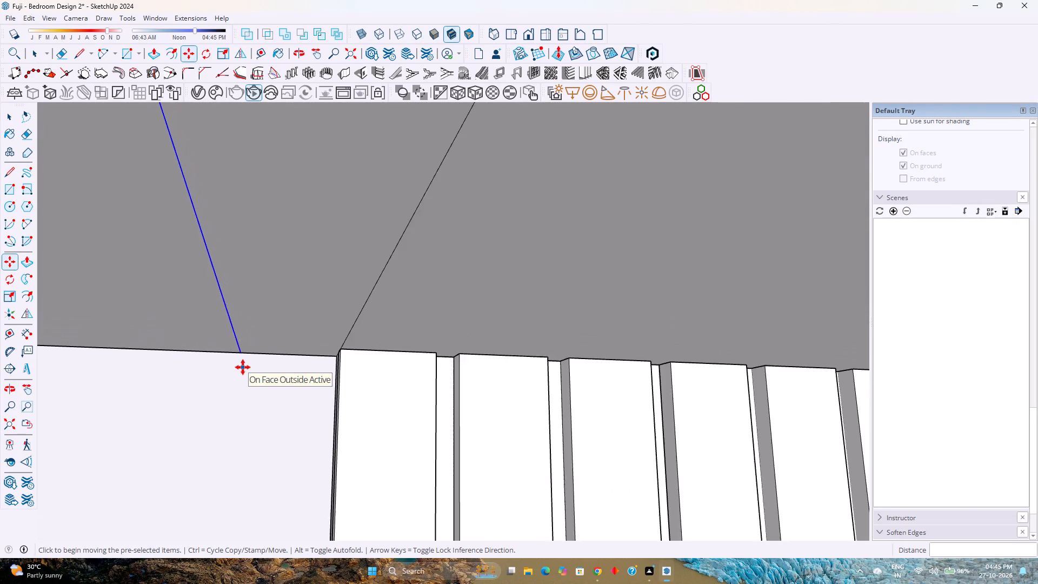
scroll(243, 367, "down", 18)
scroll(229, 344, "up", 4)
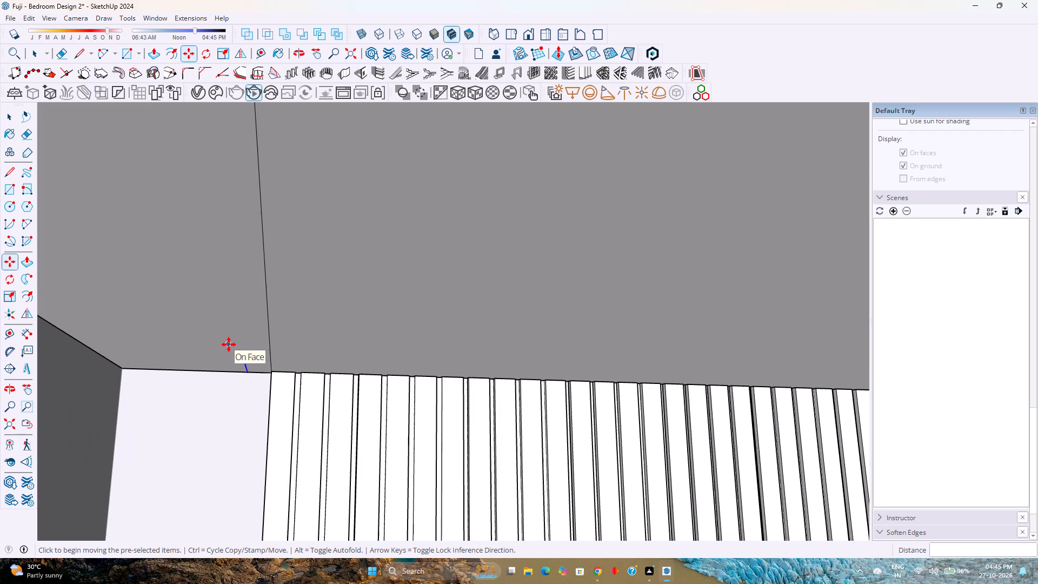
scroll(229, 344, "up", 3)
key("space")
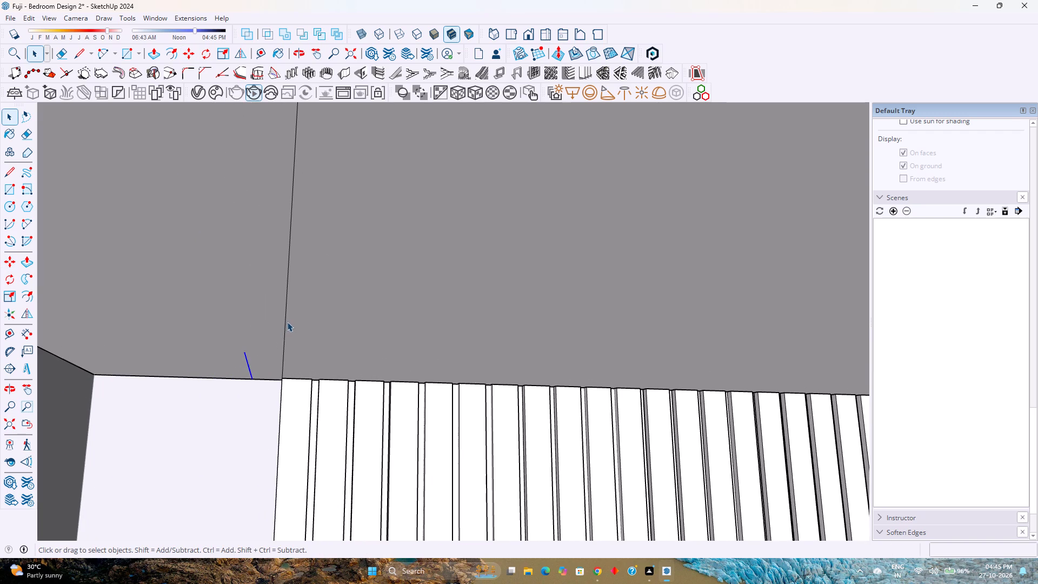
left_click(285, 323)
key("m")
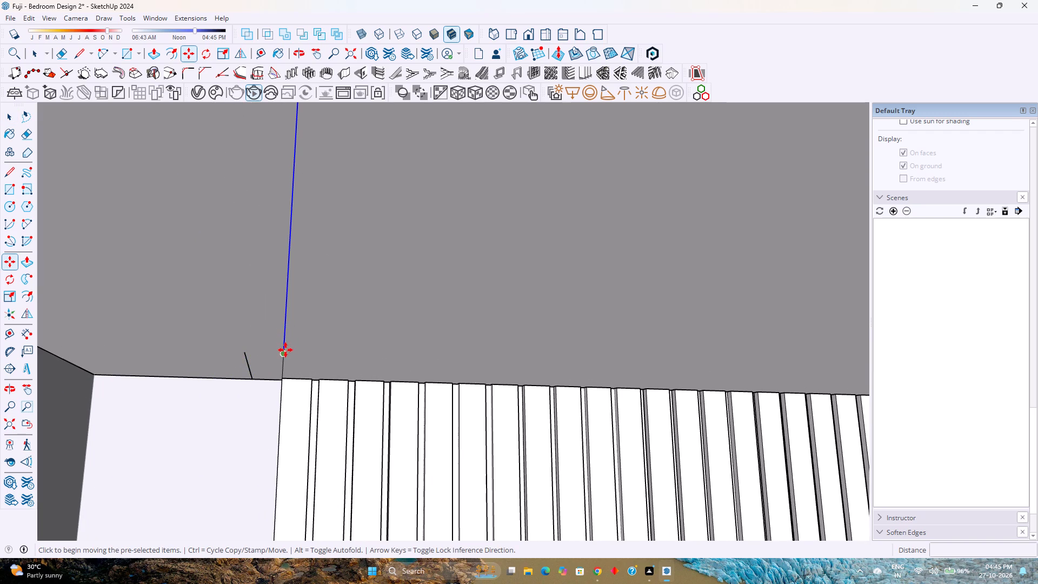
left_click(285, 351)
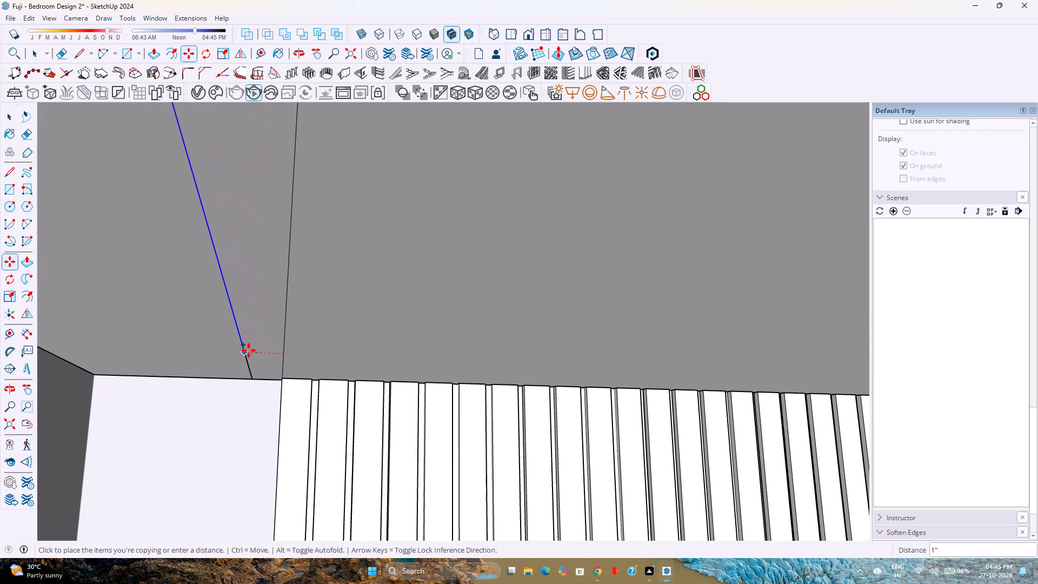
key("1")
key("Return")
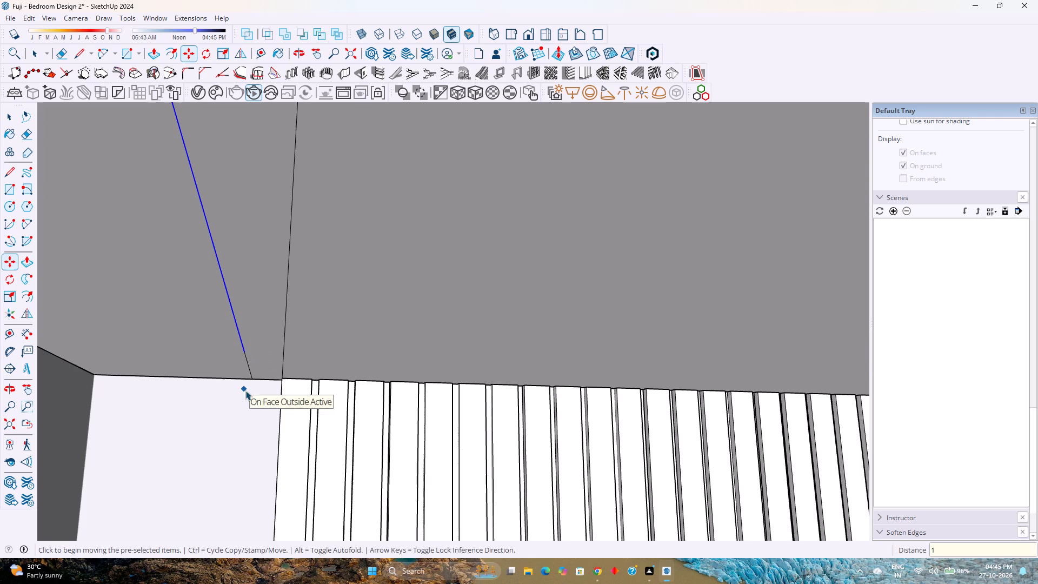
Push/Pull the narrow ceiling face between the original and copied edges down about 8 13/16" to the louvred strip's bottom.
key("space")
scroll(275, 395, "down", 20)
scroll(275, 395, "down", 2)
key("p")
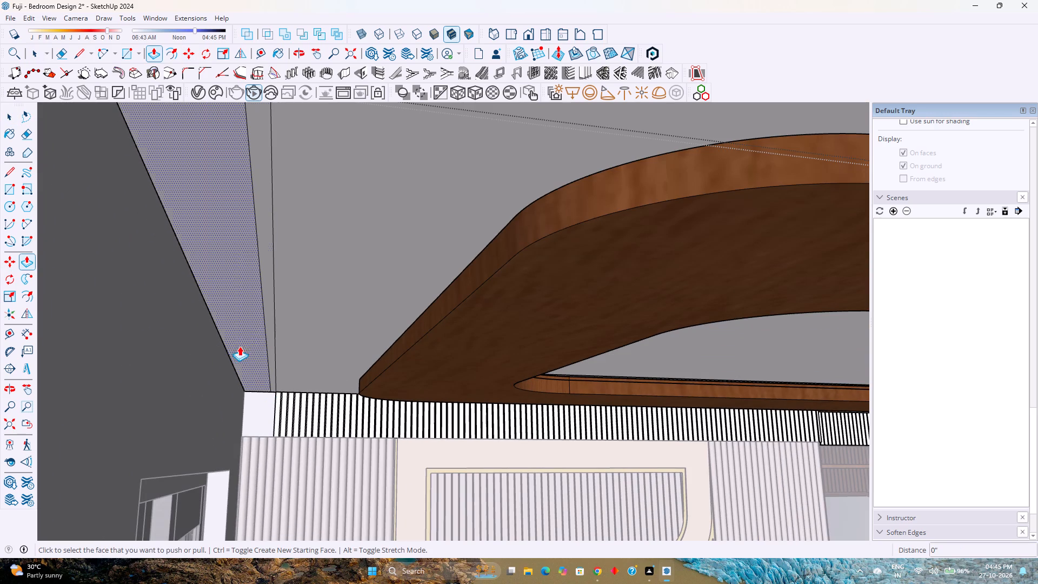
left_click(266, 319)
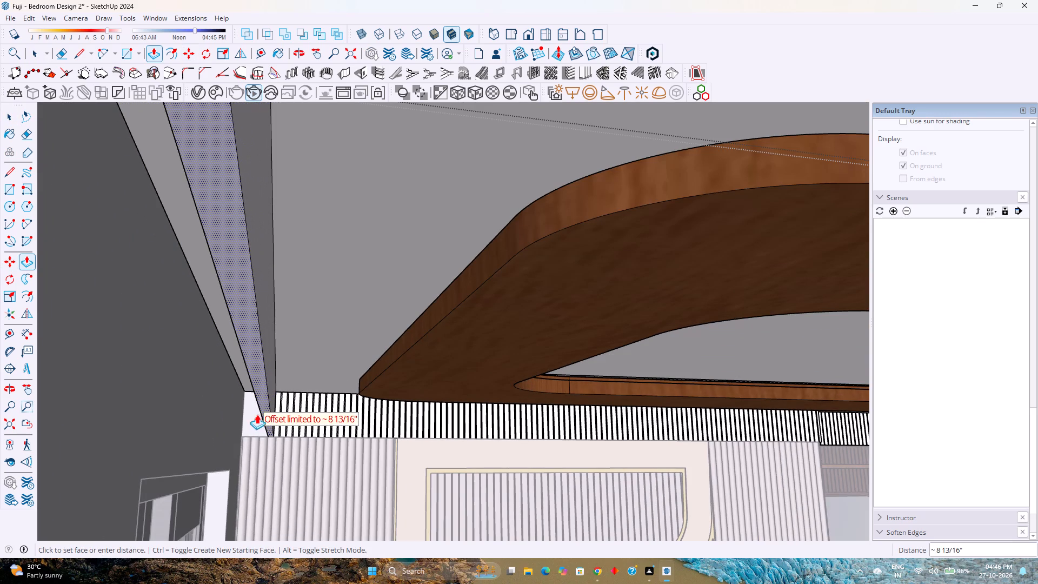
left_click(261, 433)
scroll(282, 440, "down", 1)
middle_click_drag(282, 440, 263, 454)
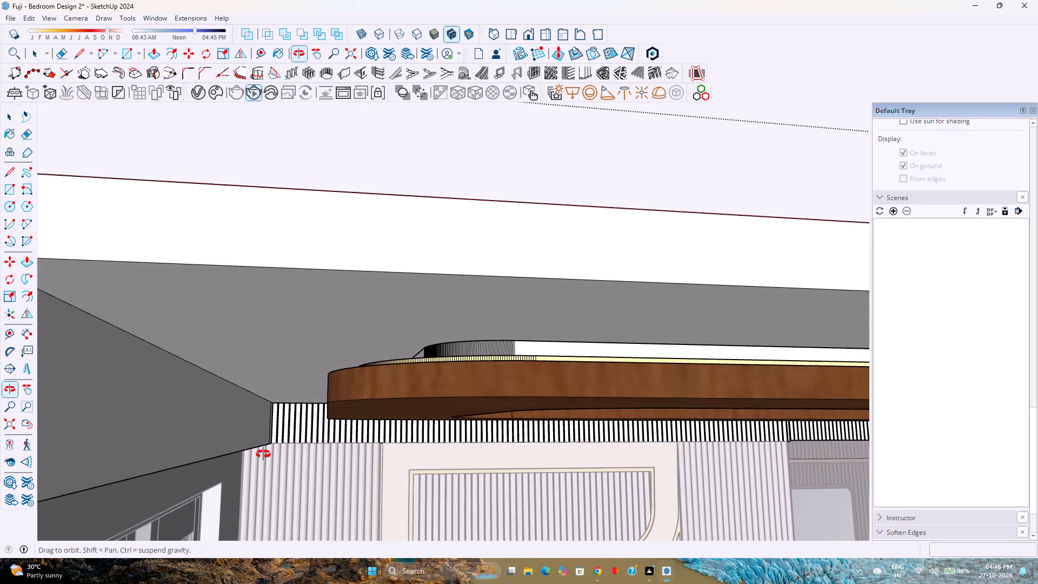
middle_click_drag(263, 454, 261, 441)
key("space")
scroll(263, 436, "down", 5)
key("Escape")
Save the model and leave the ceiling group.
scroll(285, 399, "down", 4)
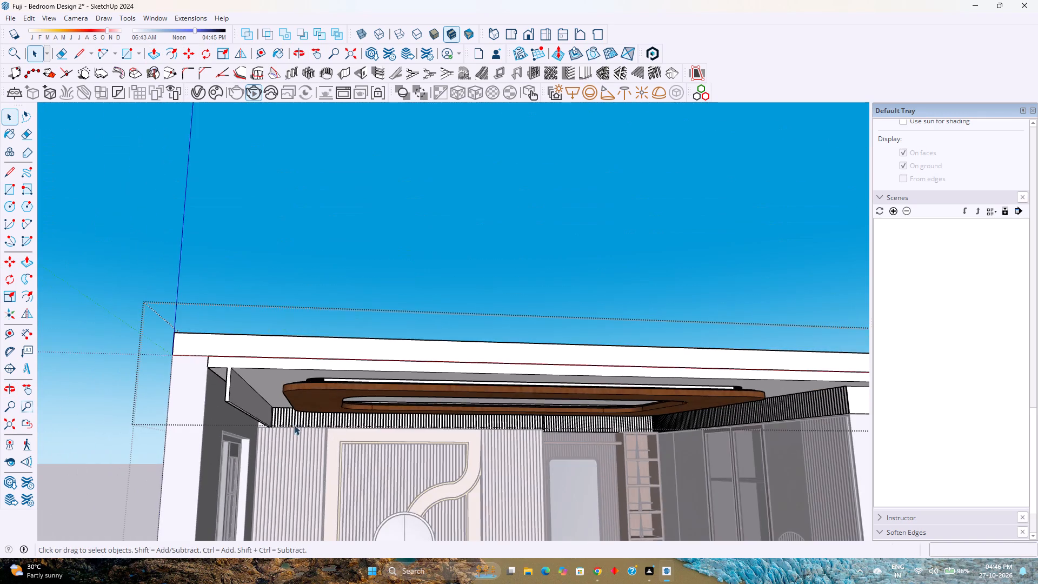
middle_click_drag(298, 428, 203, 380)
middle_click(203, 380)
scroll(205, 378, "down", 4)
middle_click_drag(256, 362, 316, 373)
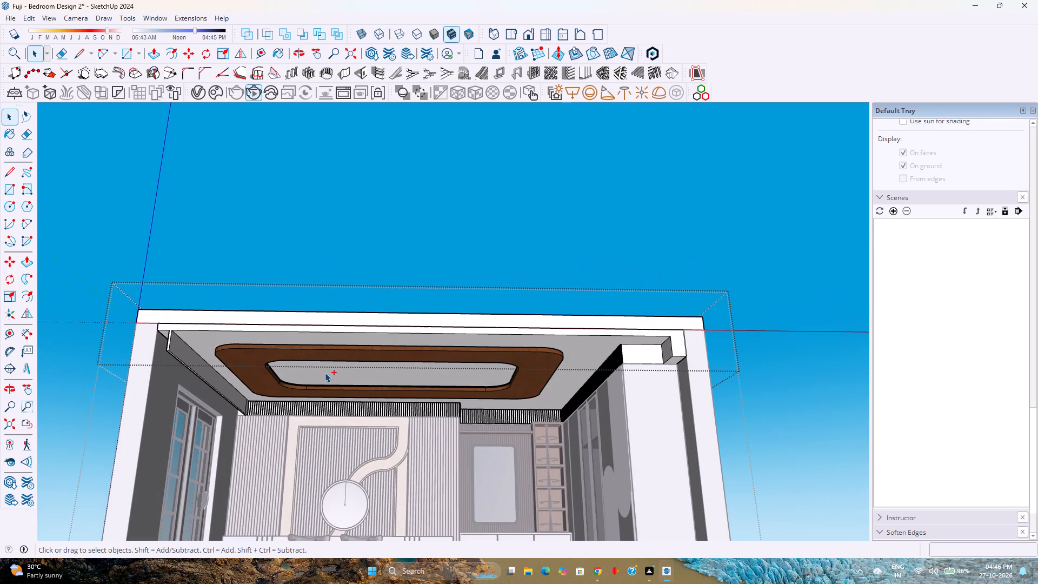
key("ctrl+s")
key("Escape")
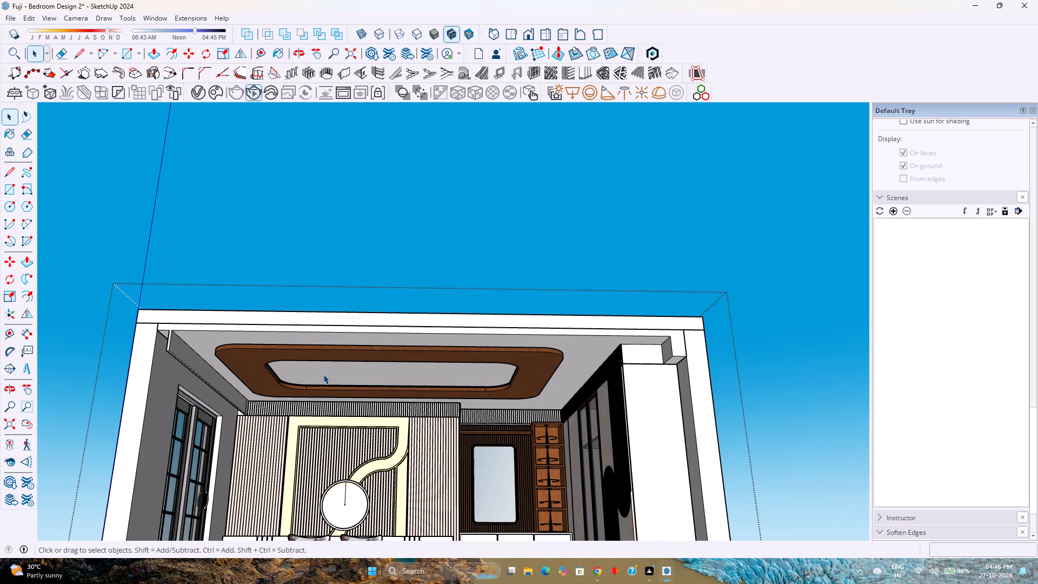
Examine the ceiling drop and louvred strip along the bed wall, the wardrobe side and the window side of the bedroom.
scroll(630, 365, "up", 1)
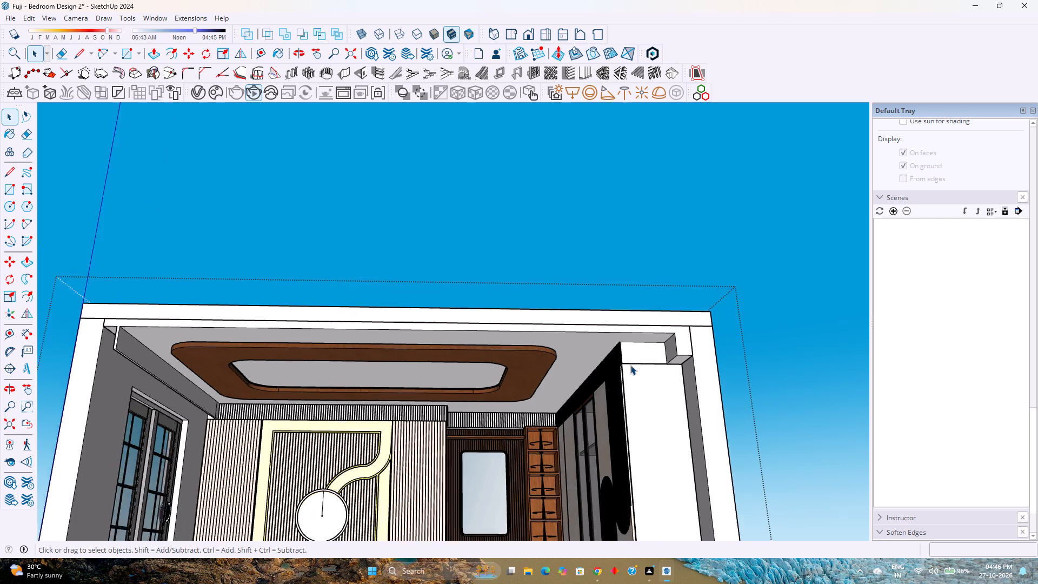
scroll(630, 365, "up", 5)
middle_click_drag(630, 365, 650, 439)
middle_click(650, 439)
scroll(628, 449, "up", 10)
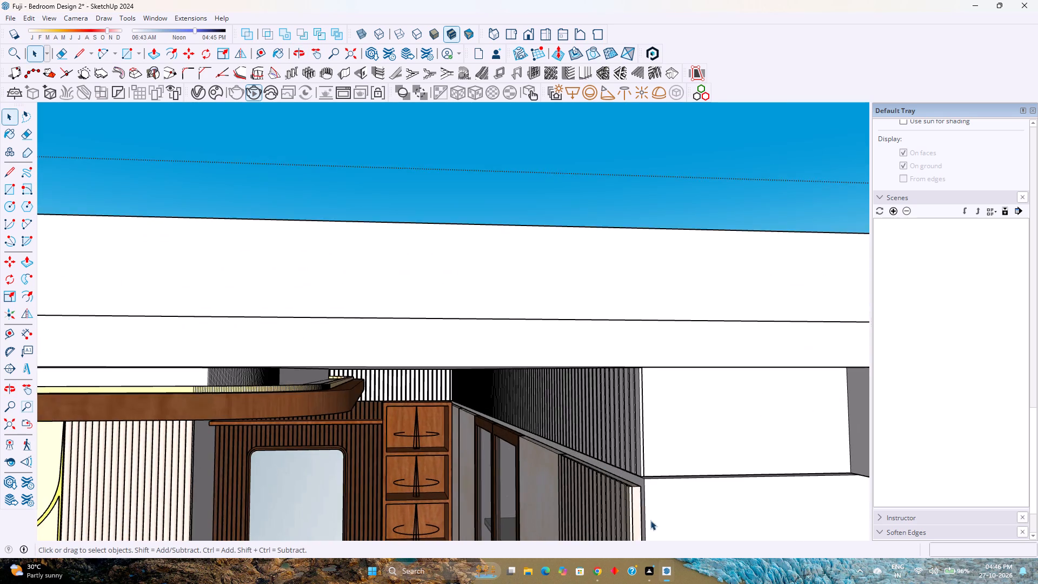
scroll(650, 520, "up", 2)
middle_click_drag(633, 502, 581, 450)
scroll(578, 448, "down", 11)
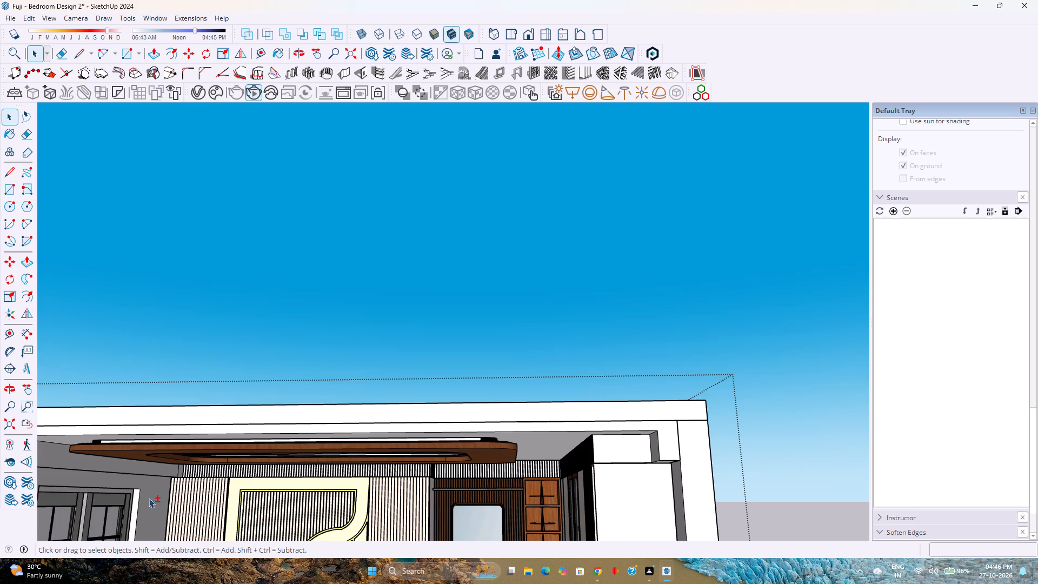
scroll(291, 437, "down", 3)
middle_click_drag(297, 477, 405, 371, "shift")
scroll(421, 365, "down", 3)
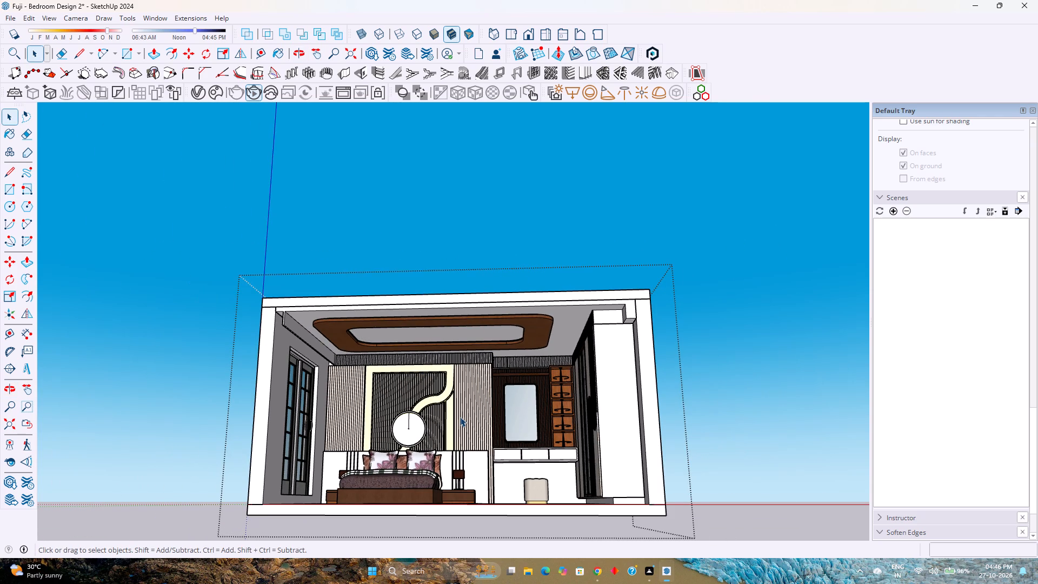
scroll(546, 316, "up", 6)
middle_click_drag(552, 332, 567, 299)
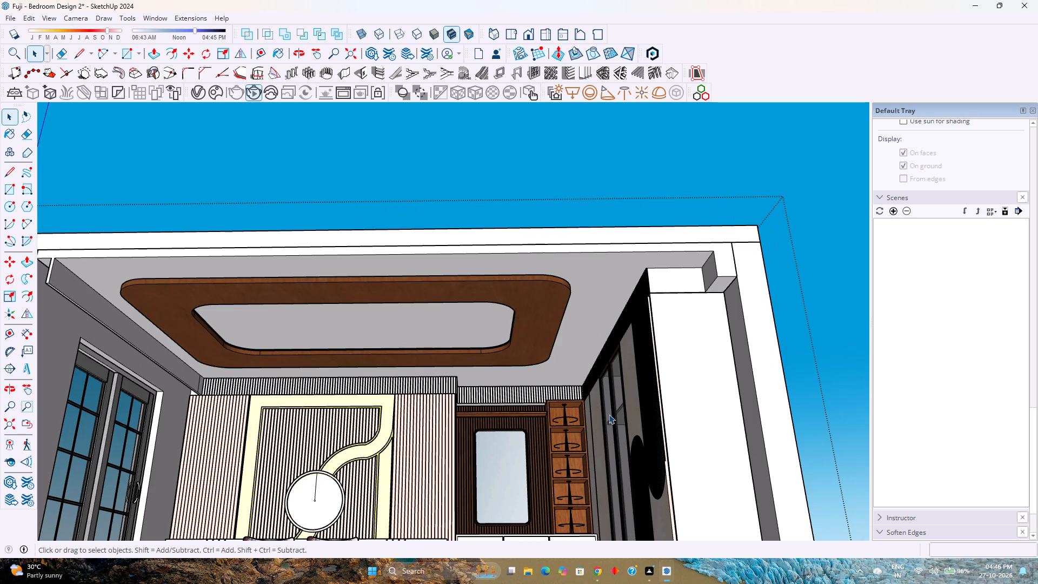
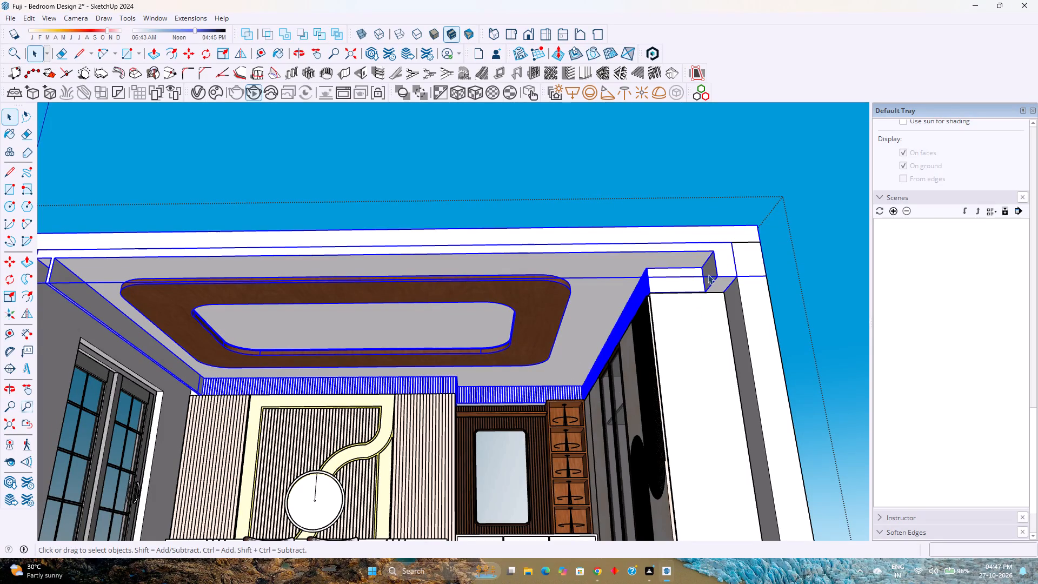
Move the ceiling group 10' straight up, clear of the bedroom walls.
key("m")
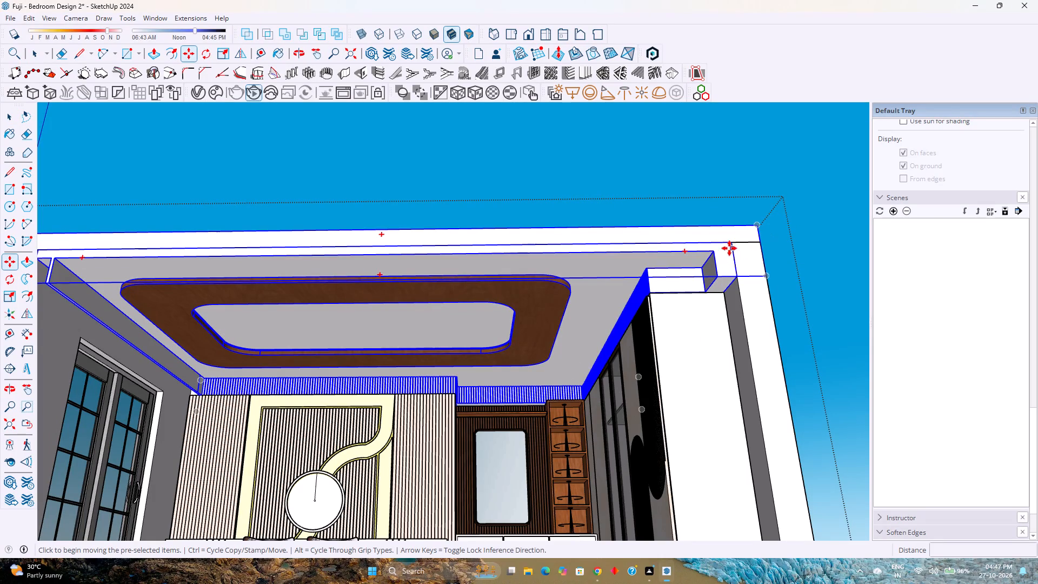
left_click(731, 246)
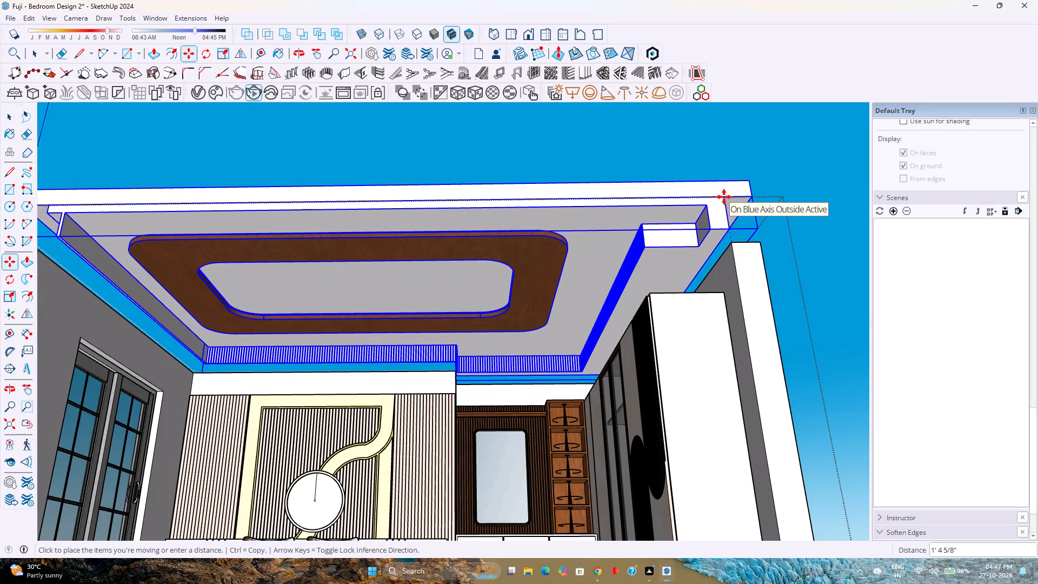
type("10'")
key("Return")
key("space")
In the ceiling group, delete the stray vertical edge on the inner face of the window-side drop near the bed-wall corner.
scroll(709, 161, "down", 2)
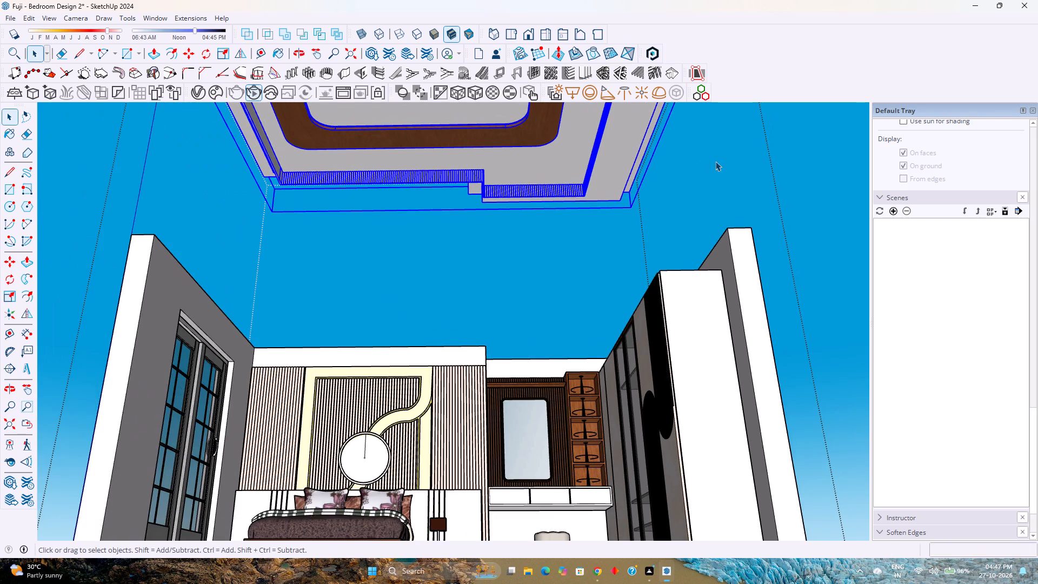
middle_click_drag(716, 162, 726, 353, "shift")
middle_click(726, 355, "shift")
scroll(464, 317, "up", 7)
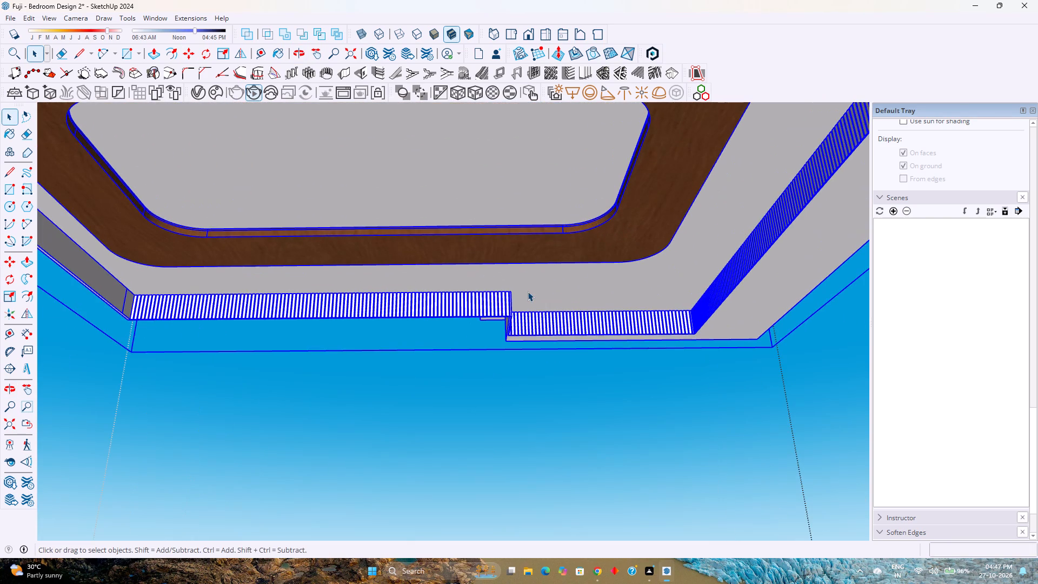
double_click(529, 291)
scroll(529, 291, "up", 4)
double_click(529, 291)
double_click(529, 291)
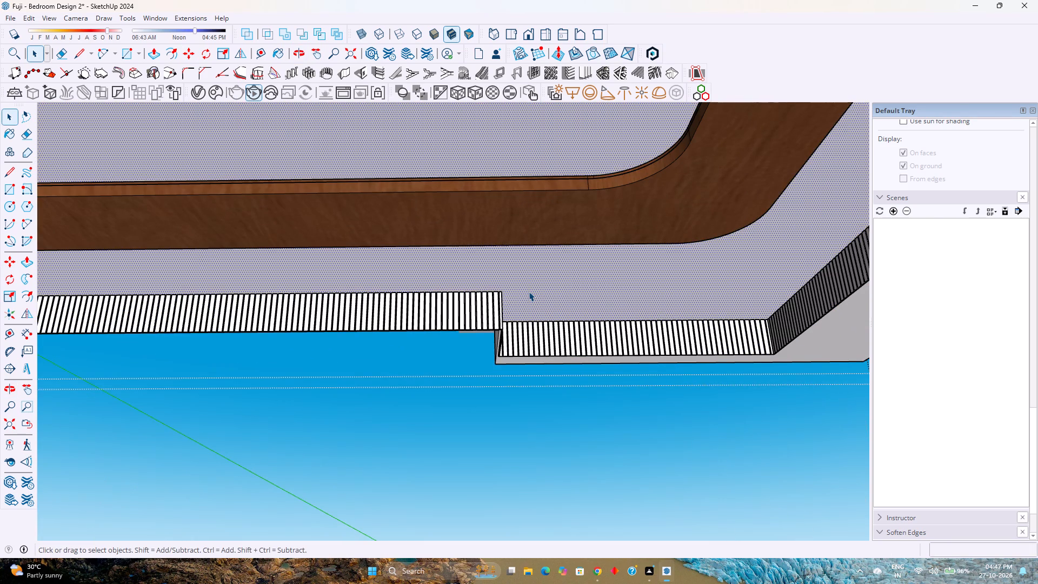
scroll(529, 291, "down", 8)
middle_click_drag(398, 284, 430, 313)
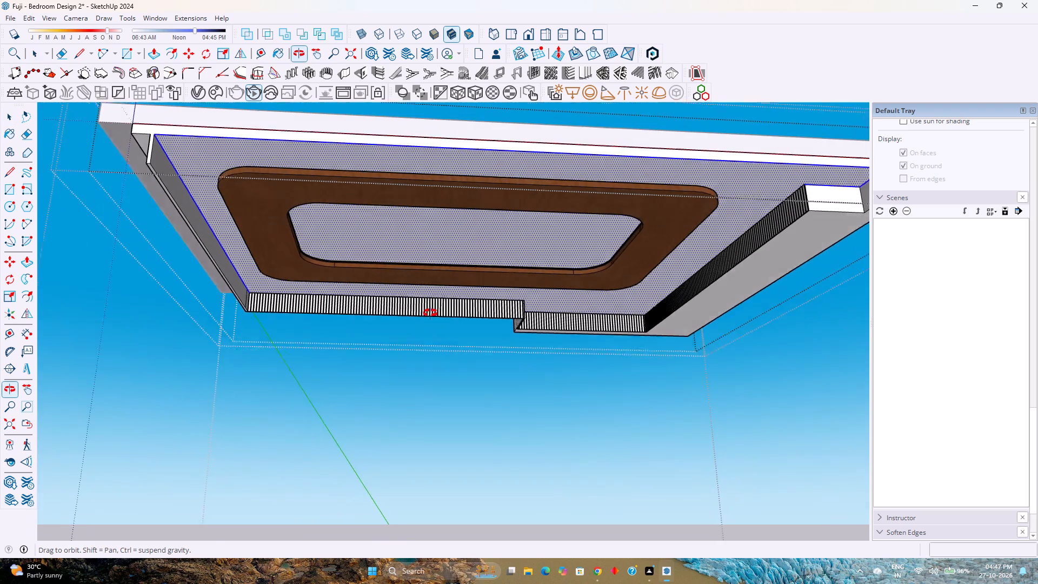
middle_click_drag(430, 313, 431, 318)
middle_click(431, 318)
scroll(432, 300, "up", 2)
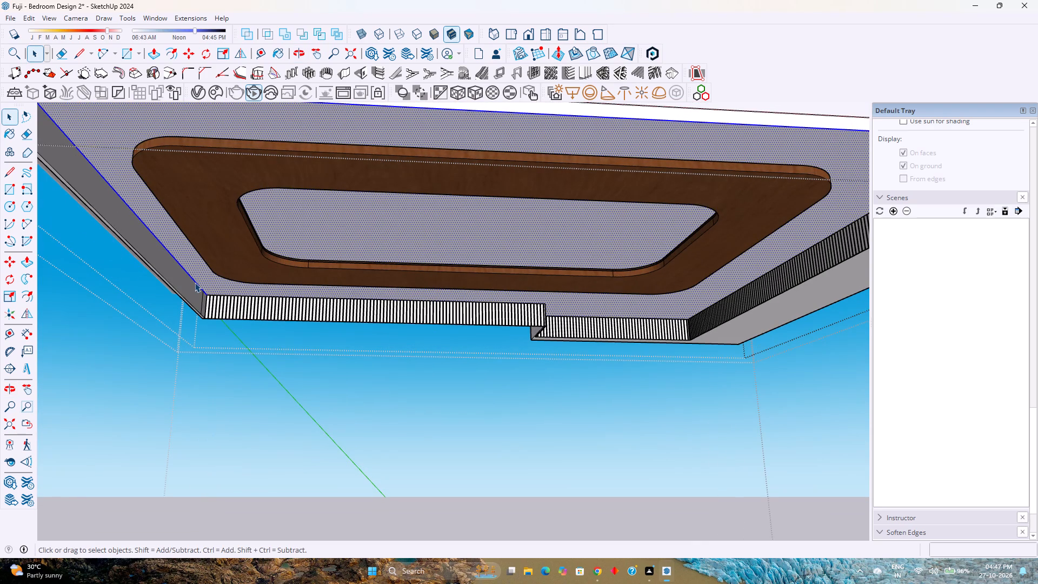
left_click(195, 282)
scroll(195, 282, "up", 11)
middle_click_drag(211, 318, 191, 324)
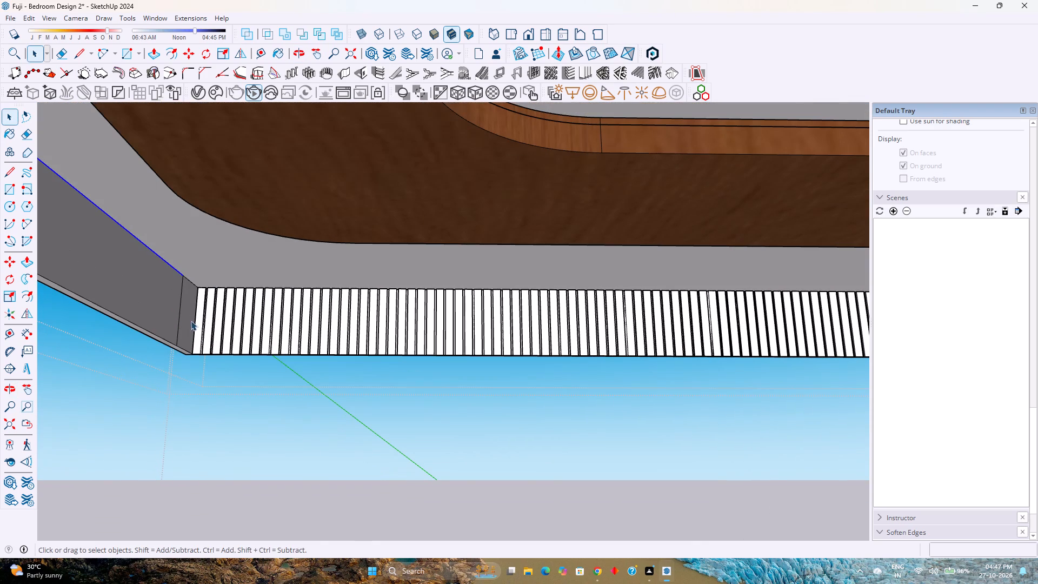
left_click(181, 308)
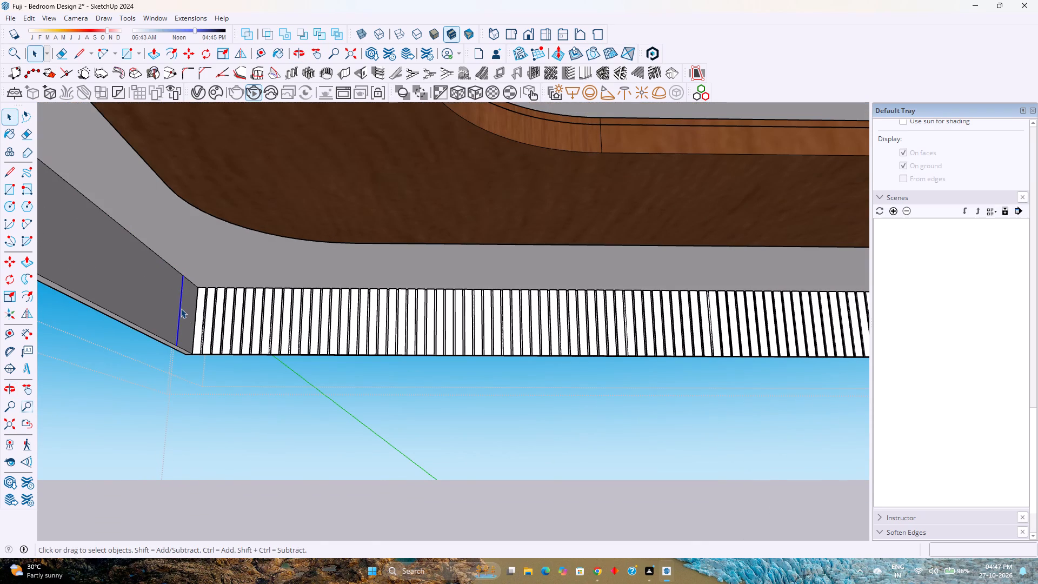
key("Delete")
Weld the long ceiling edge along the top of the window-side drop panel's inner face.
left_click(186, 279)
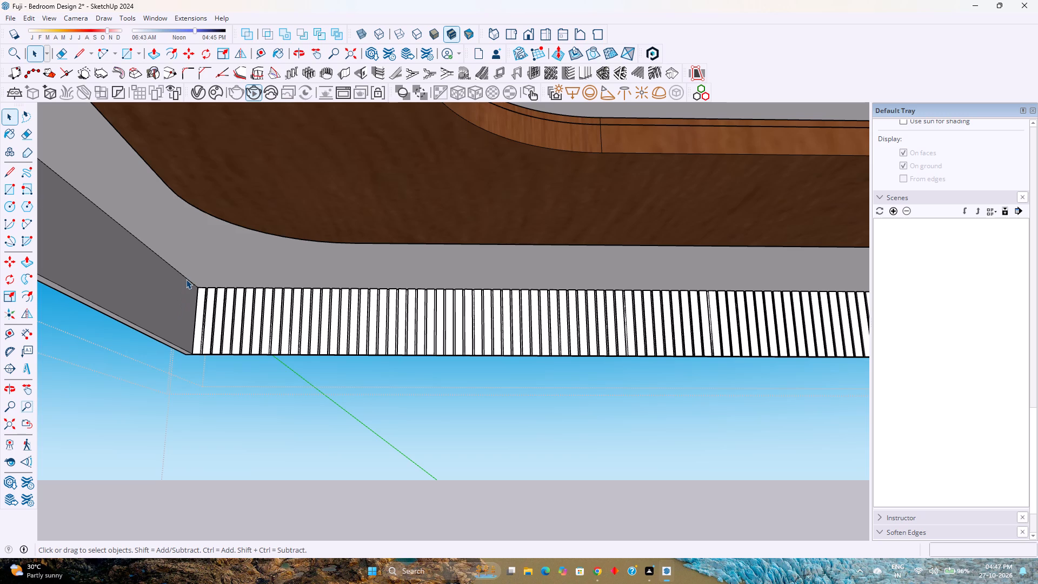
left_click(175, 270, "ctrl")
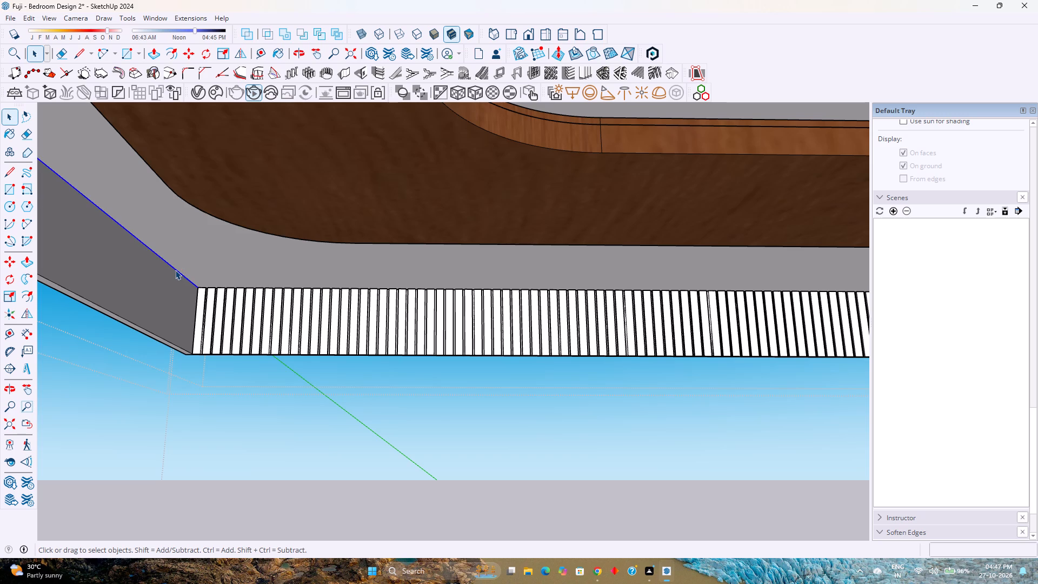
right_click(175, 270)
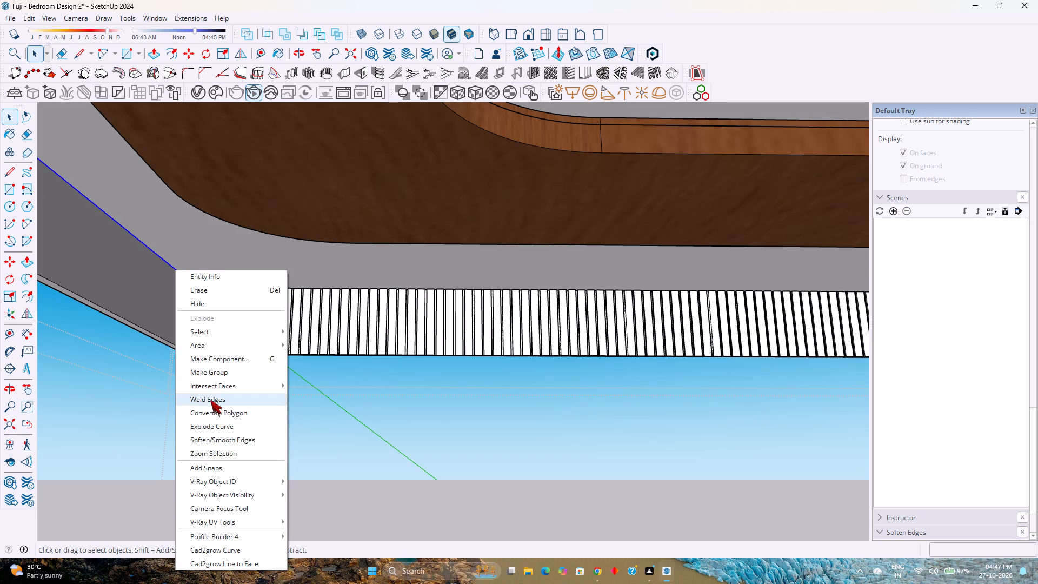
left_click(210, 400)
Delete the matching stray vertical edge on the outer face of the window-side drop near its bed-wall end.
scroll(202, 367, "up", 2)
middle_click_drag(202, 367, 229, 358)
middle_click(229, 358)
scroll(219, 352, "up", 5)
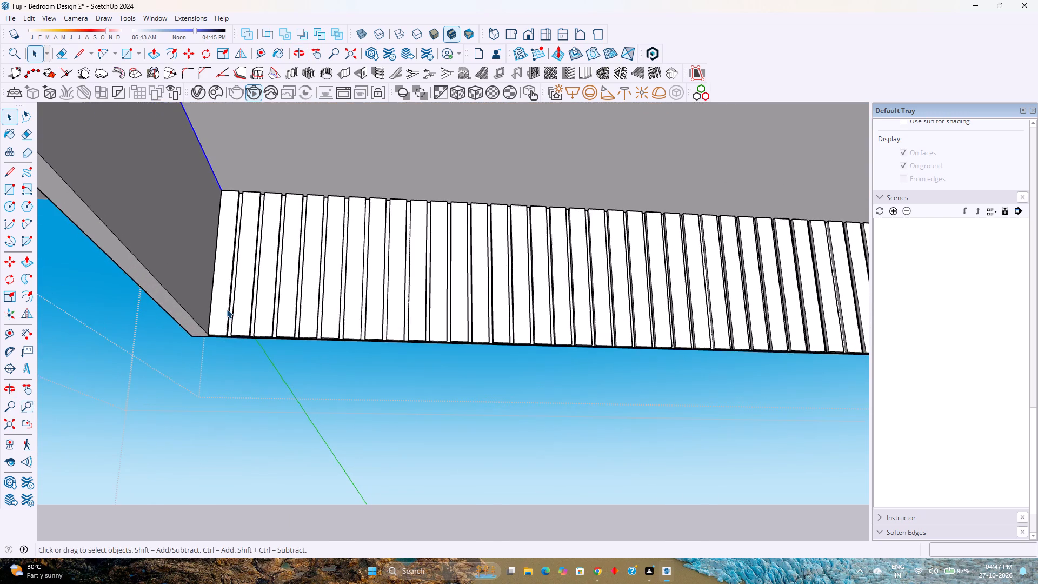
scroll(227, 309, "up", 2)
middle_click_drag(227, 309, 352, 334)
middle_click(352, 334)
scroll(641, 391, "up", 1)
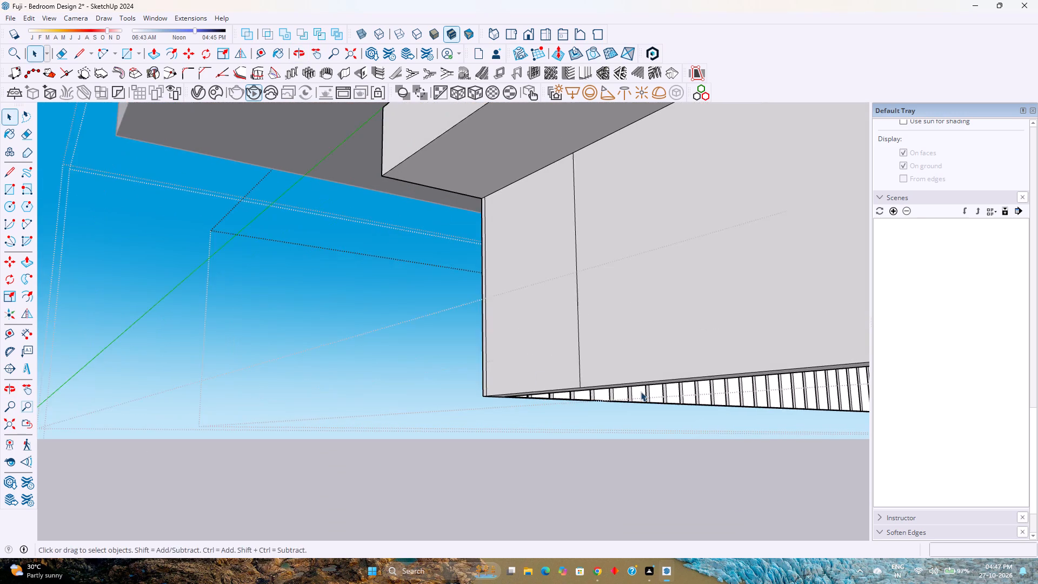
middle_click_drag(641, 391, 571, 406)
middle_click(571, 406)
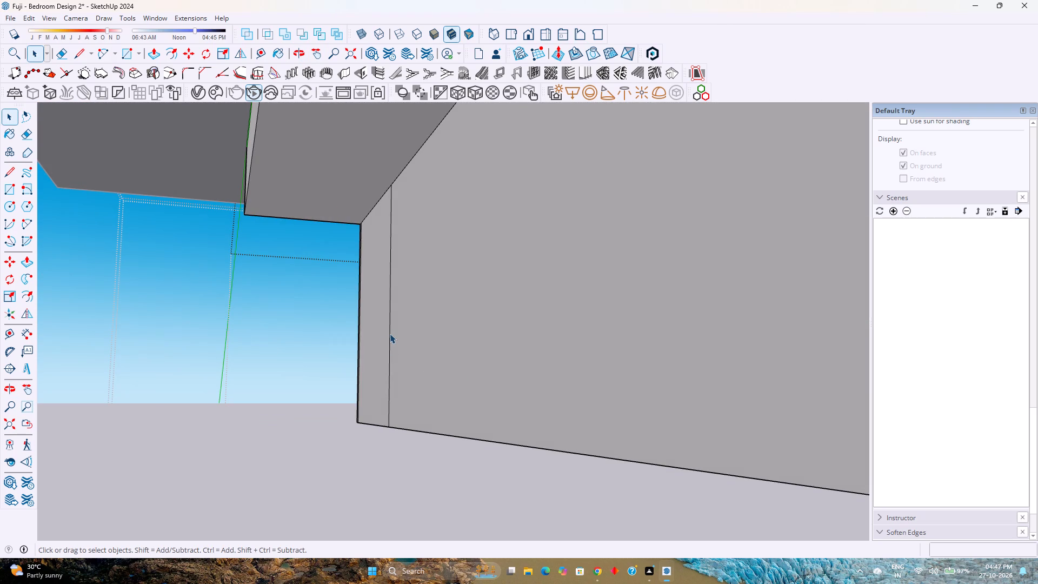
left_click(390, 334)
key("Delete")
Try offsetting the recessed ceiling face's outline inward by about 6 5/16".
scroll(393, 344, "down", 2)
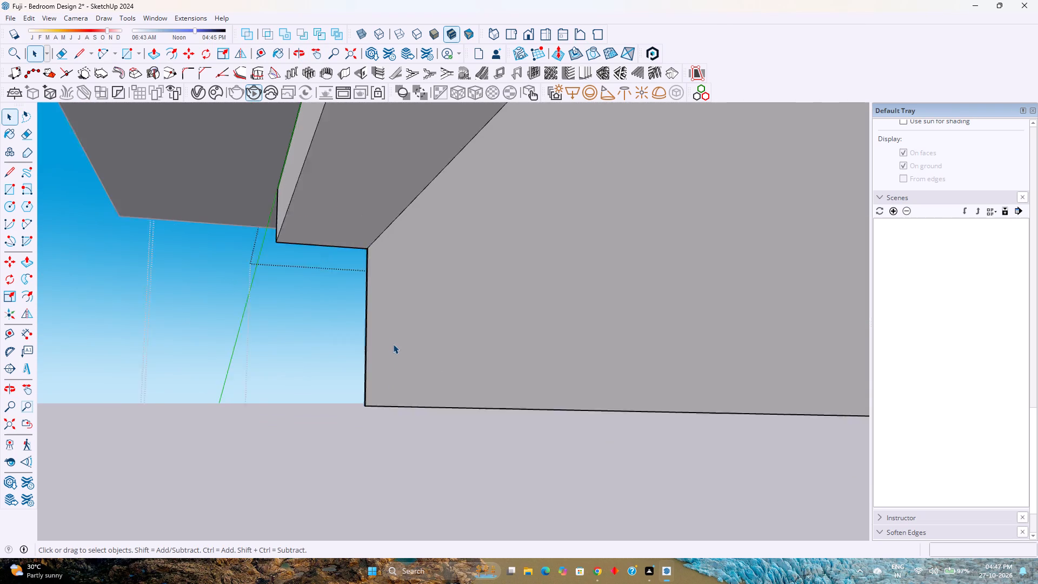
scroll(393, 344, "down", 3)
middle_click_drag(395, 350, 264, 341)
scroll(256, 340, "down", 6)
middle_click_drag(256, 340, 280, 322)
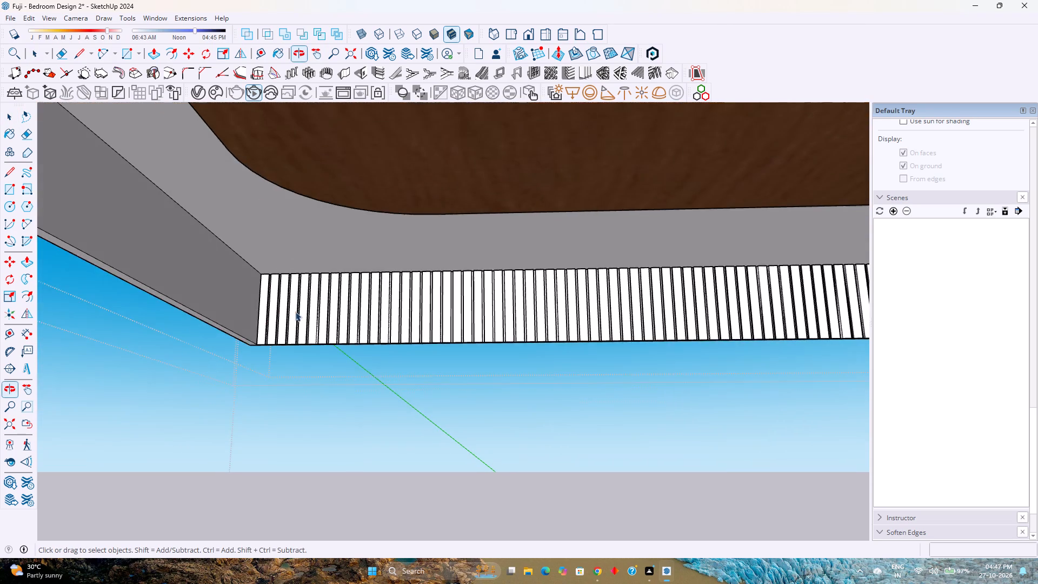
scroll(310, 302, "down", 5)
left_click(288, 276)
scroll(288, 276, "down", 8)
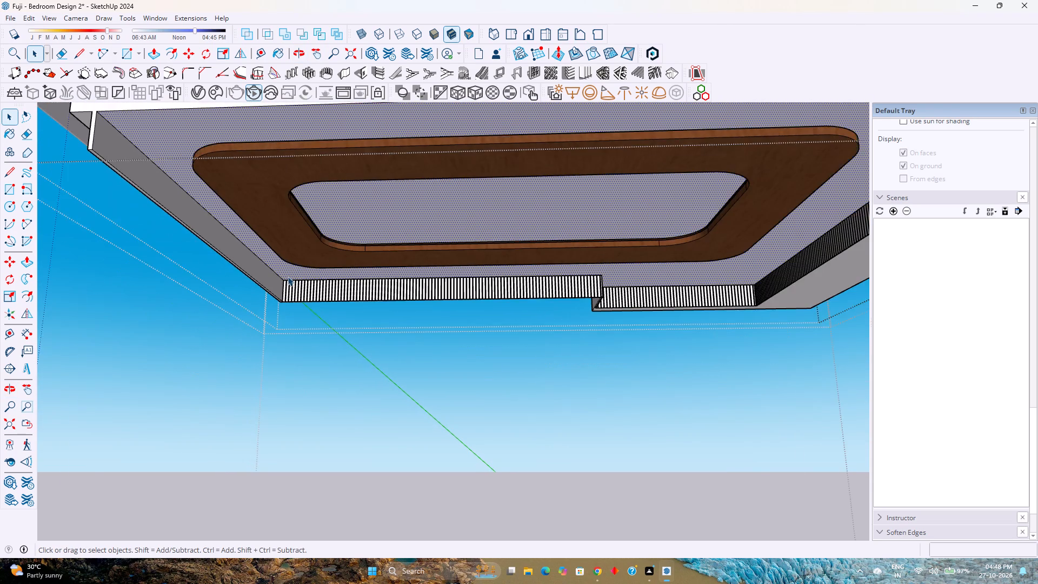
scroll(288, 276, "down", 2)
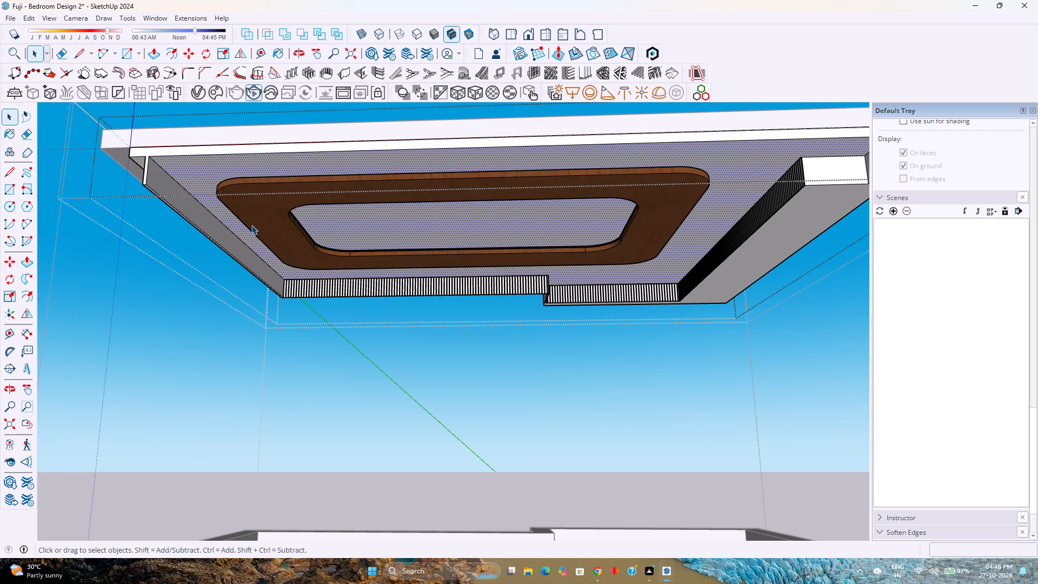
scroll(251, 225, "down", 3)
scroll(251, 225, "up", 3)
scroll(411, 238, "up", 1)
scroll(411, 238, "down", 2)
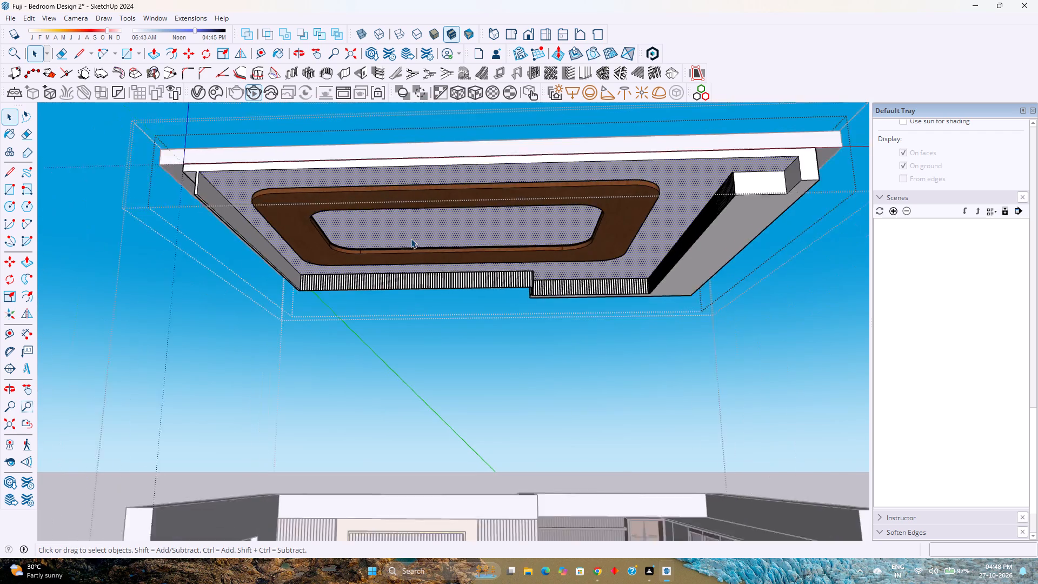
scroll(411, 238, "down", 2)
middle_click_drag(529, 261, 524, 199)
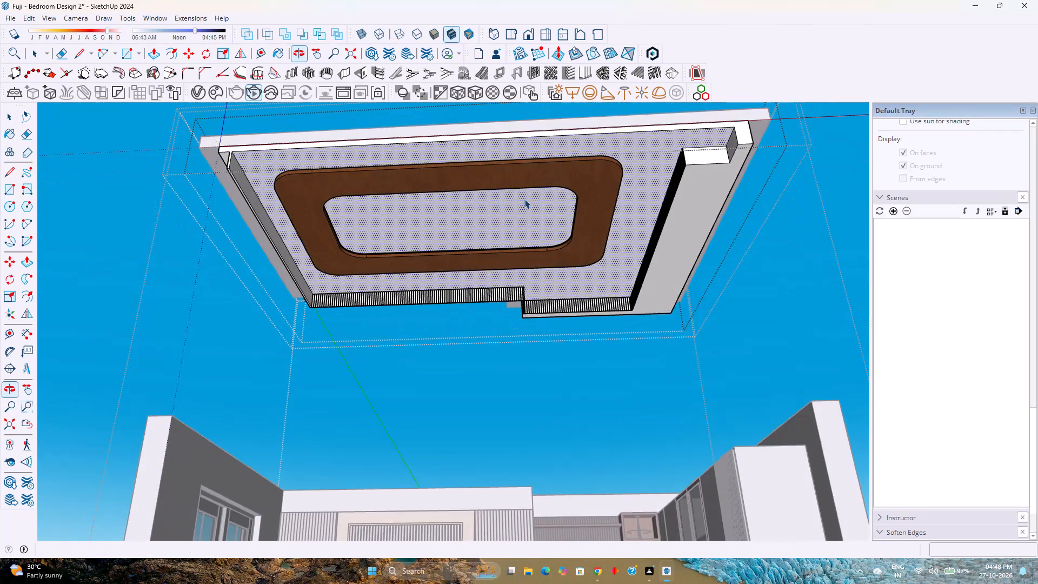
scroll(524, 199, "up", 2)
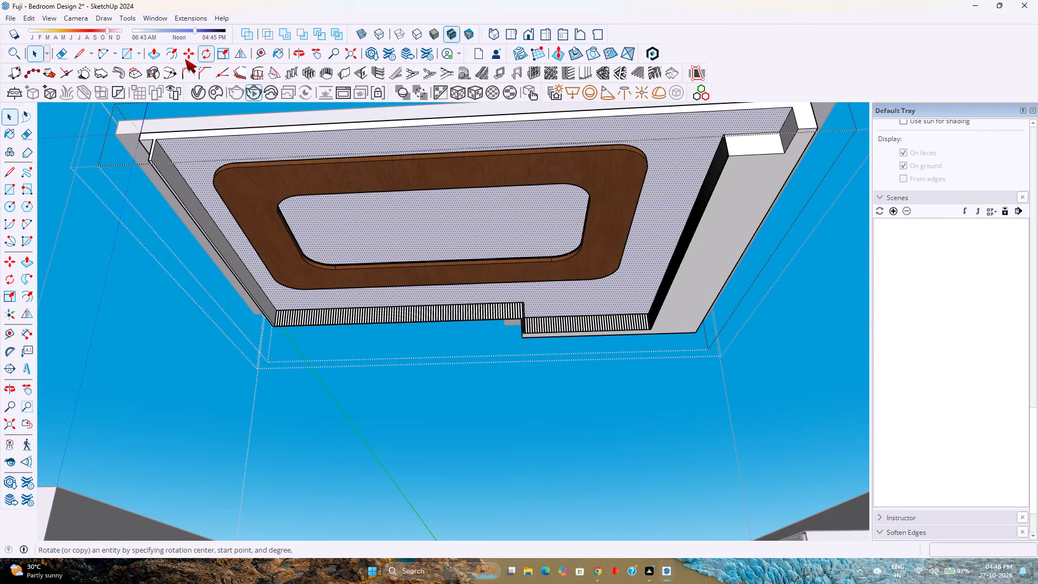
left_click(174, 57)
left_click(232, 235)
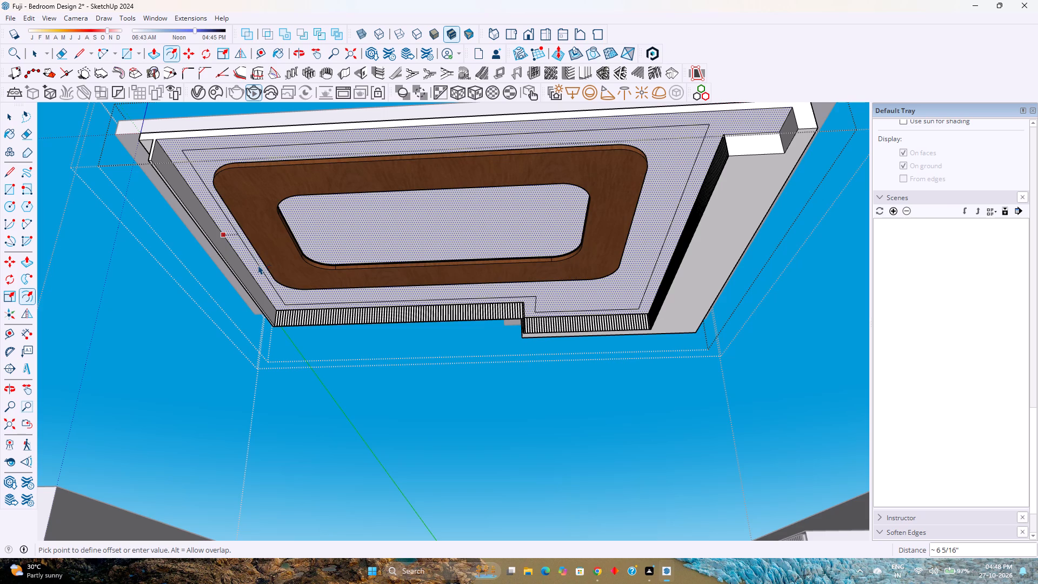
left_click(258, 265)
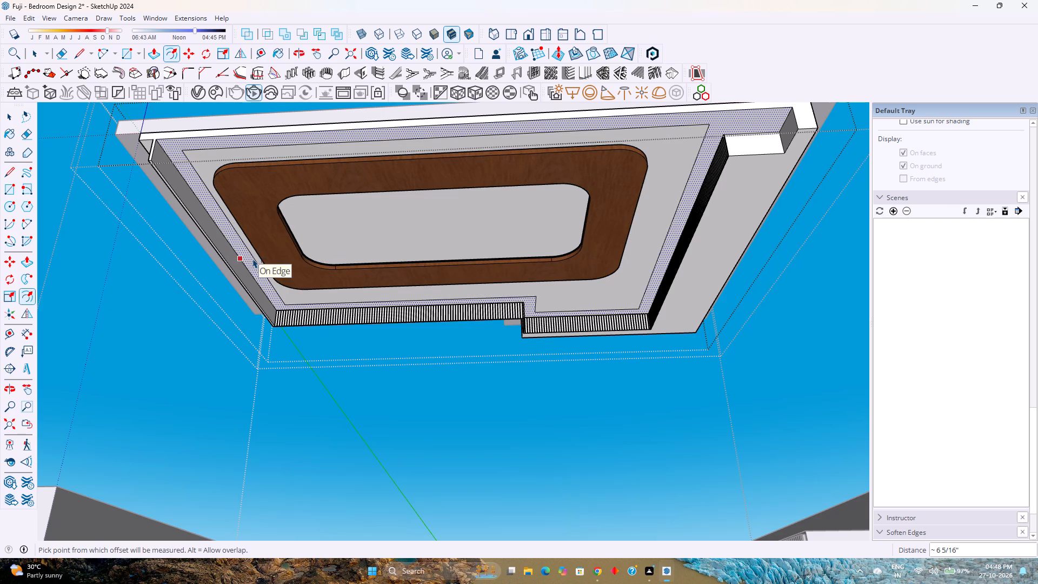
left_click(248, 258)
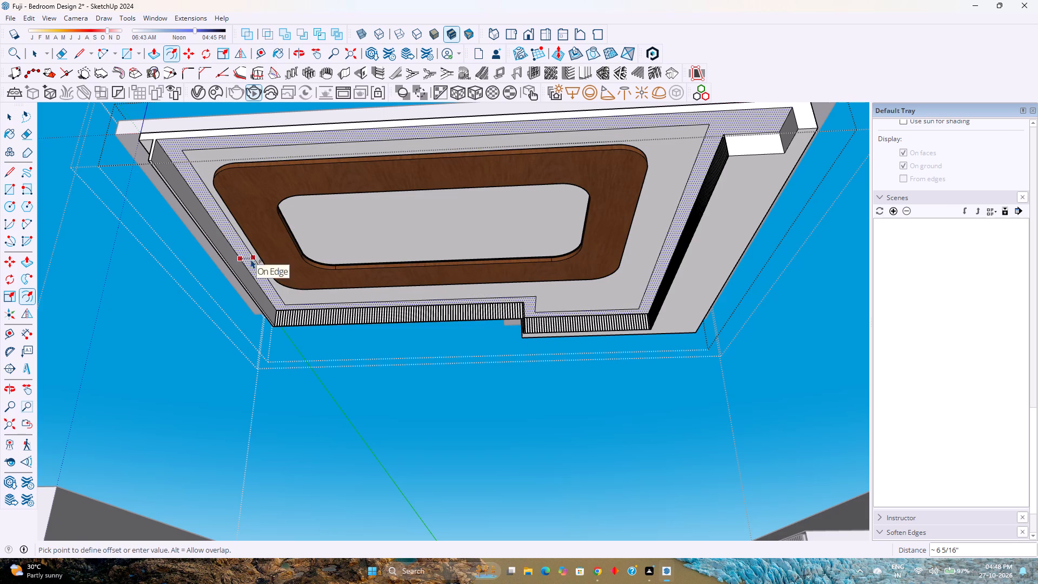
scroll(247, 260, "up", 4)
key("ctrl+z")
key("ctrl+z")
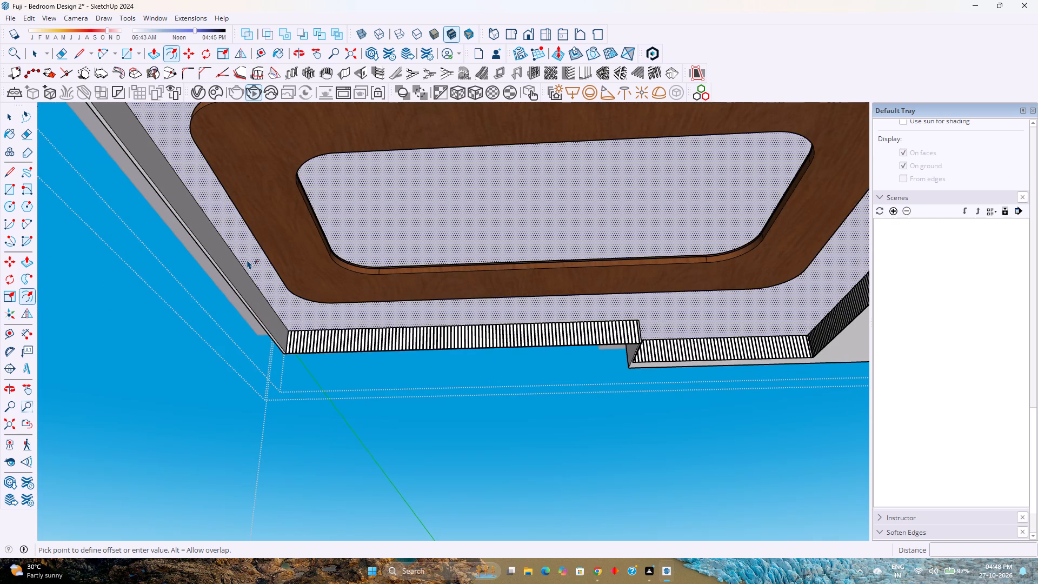
Offset the recessed ceiling face's outline 6" inward, around the wooden frame.
left_click(237, 264)
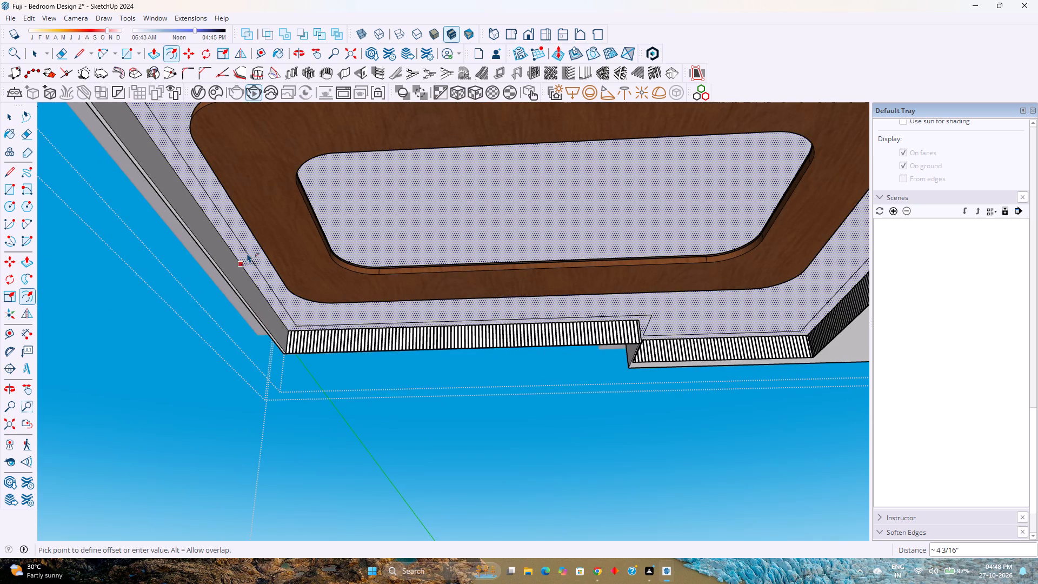
scroll(361, 206, "down", 4)
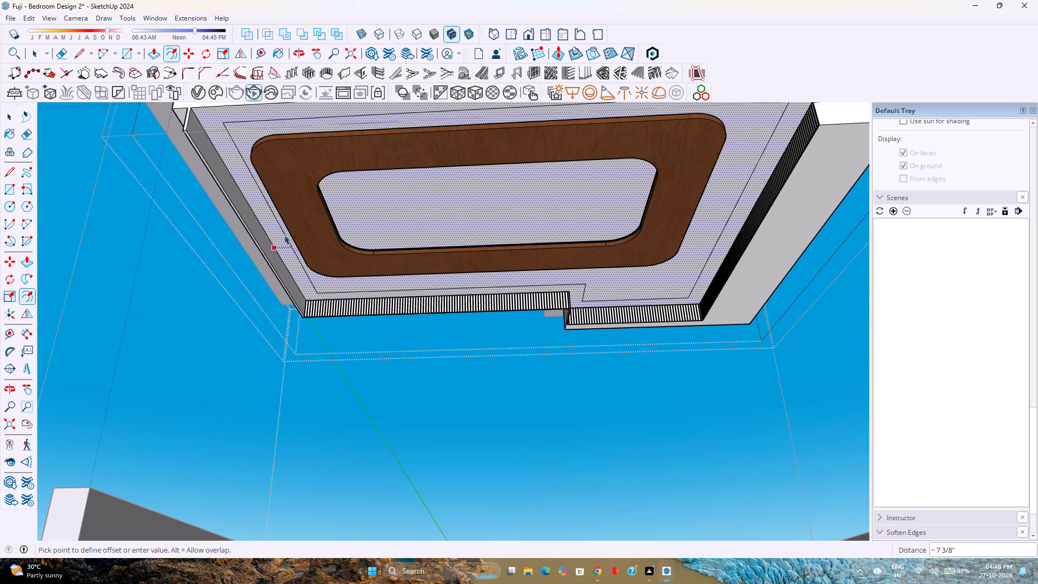
key("6")
key("Return")
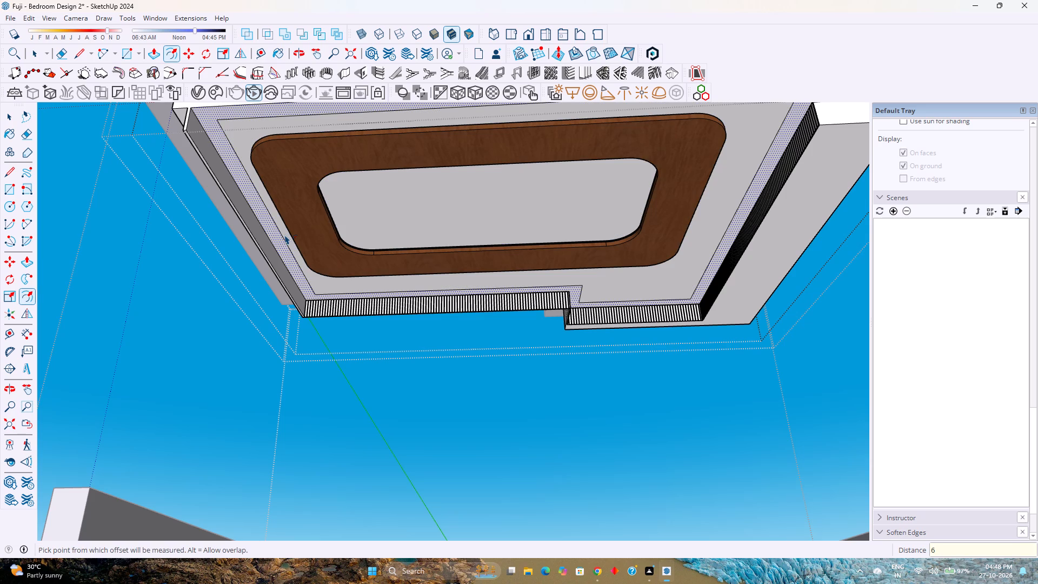
Offset the same ceiling outline 6.5" inward to form a narrow strip beside the 6" outline.
left_click(270, 240)
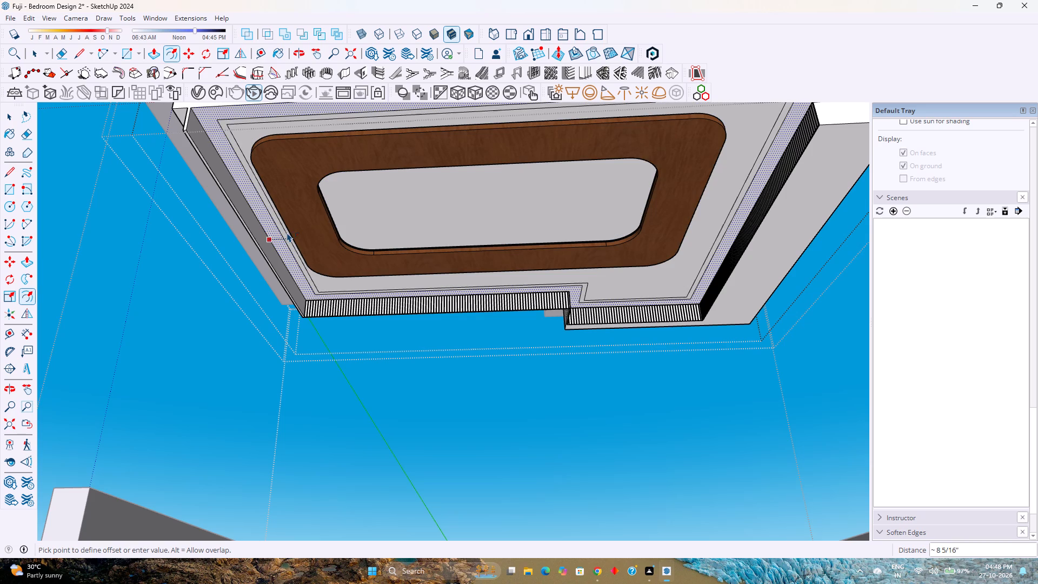
scroll(287, 233, "up", 13)
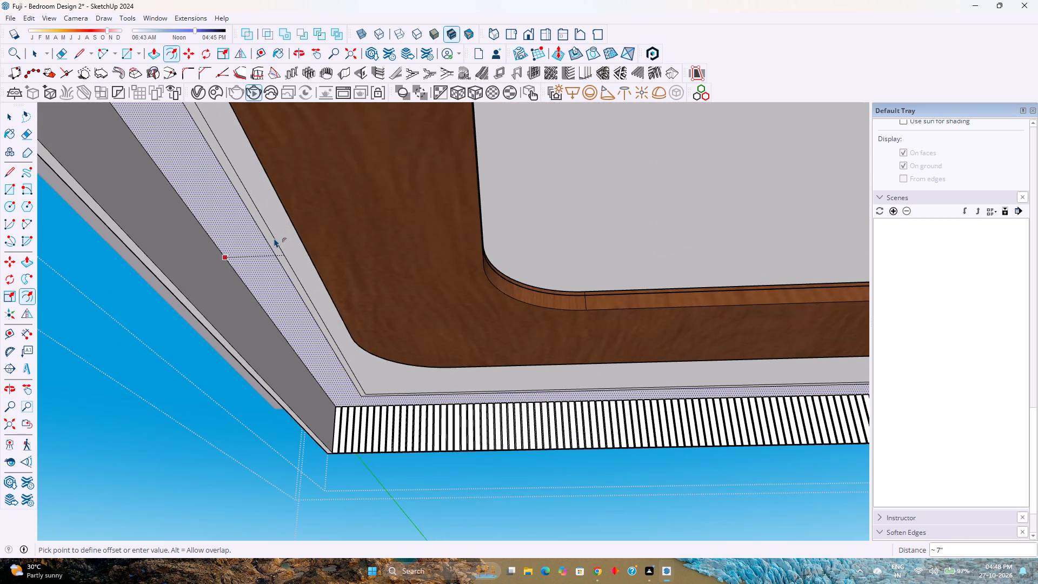
key("4")
key("BackSpace")
type("6.5")
key("Return")
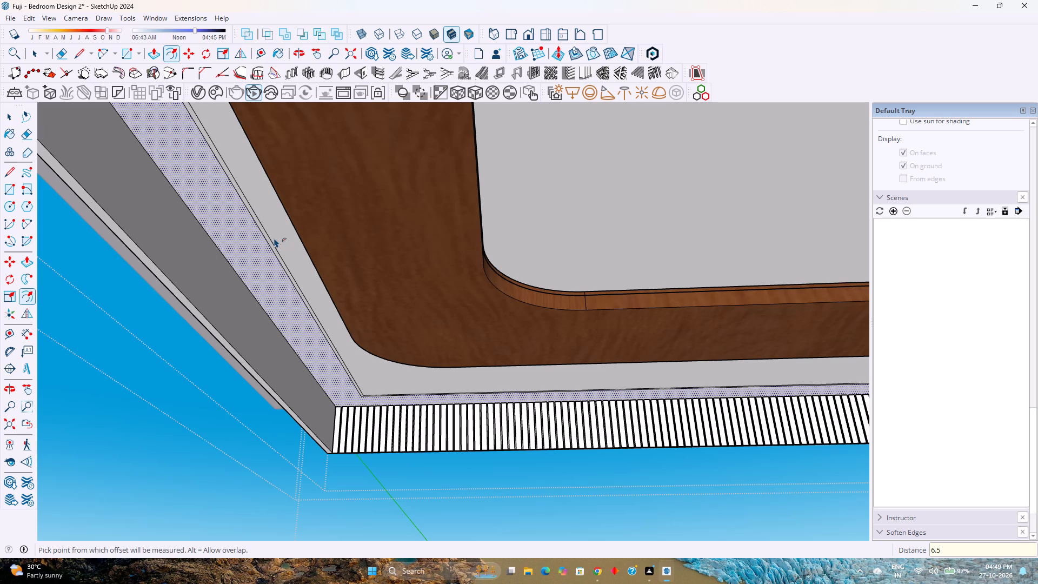
key("space")
Copy the narrow perimeter strip, face and edges, 5' straight down below the ceiling.
scroll(272, 240, "up", 11)
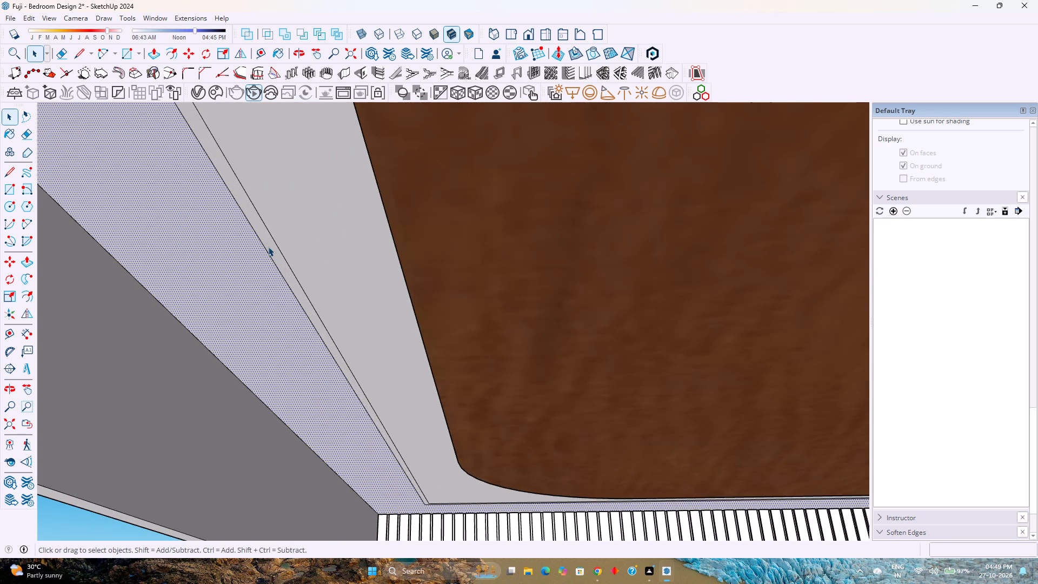
double_click(268, 247)
scroll(268, 247, "up", 4)
scroll(268, 247, "down", 10)
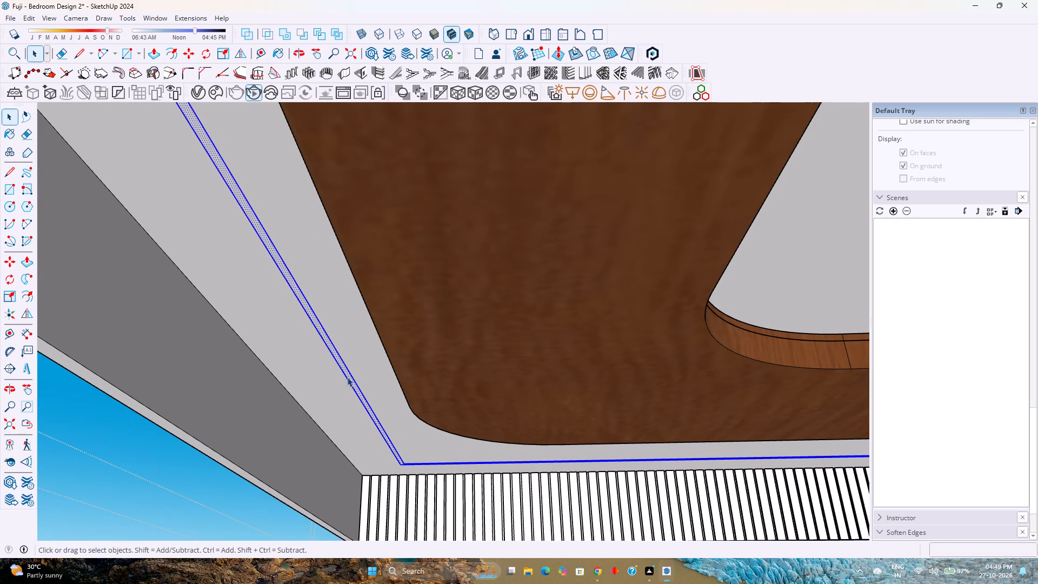
key("m")
scroll(404, 466, "up", 5)
left_click(404, 464)
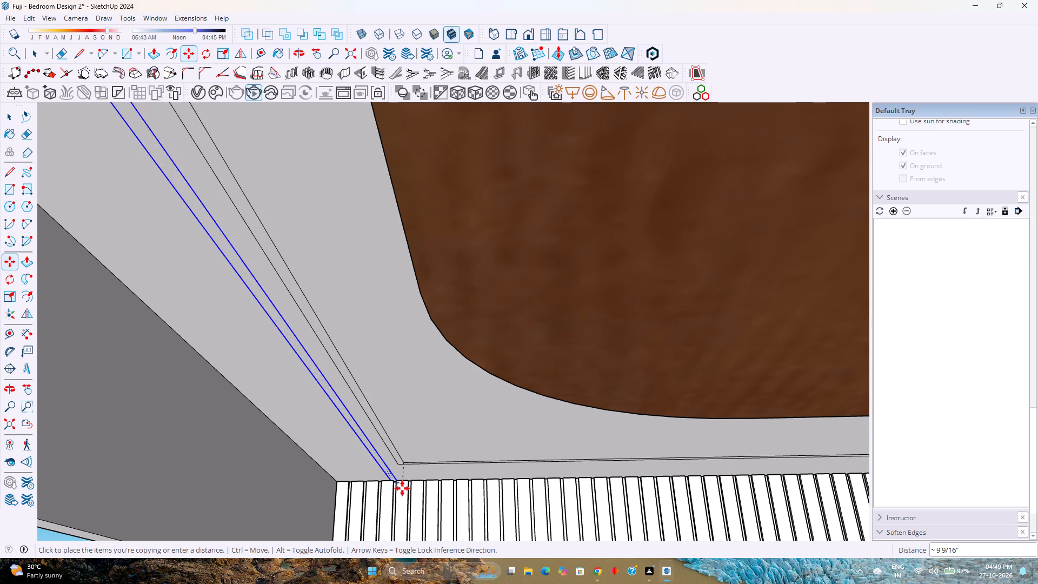
key("Up")
type("5'")
key("Return")
key("space")
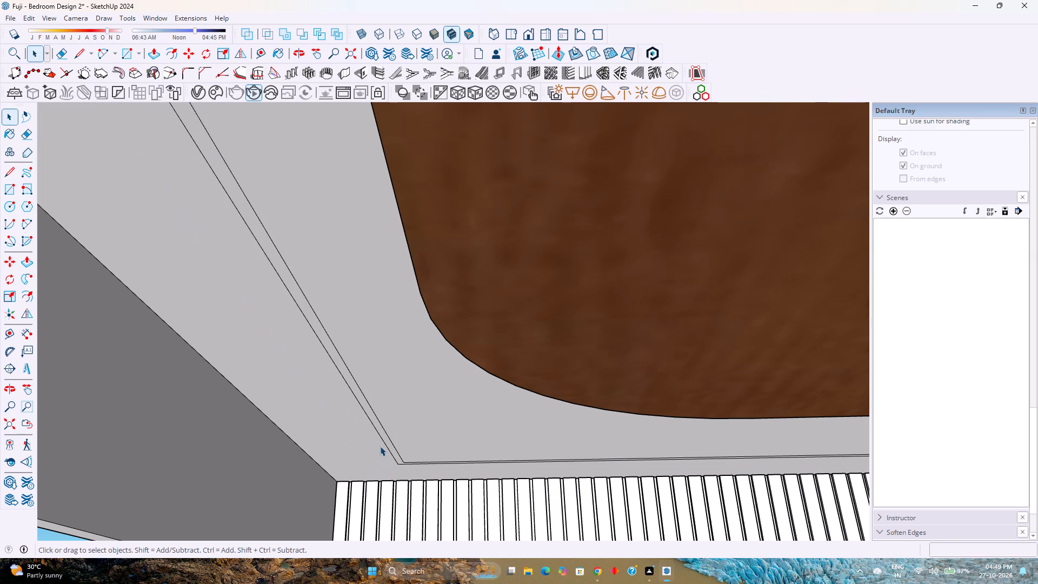
Push the original narrow strip up into the ceiling to form a perimeter groove 0.25" deep.
left_click(377, 429)
scroll(377, 429, "up", 5)
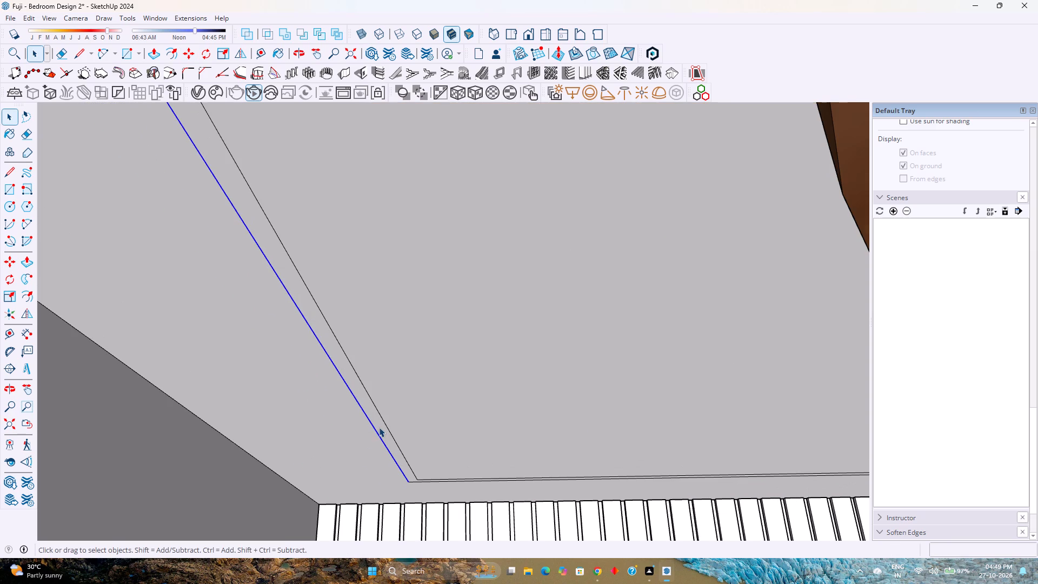
left_click(379, 427)
key("p")
left_click(379, 427)
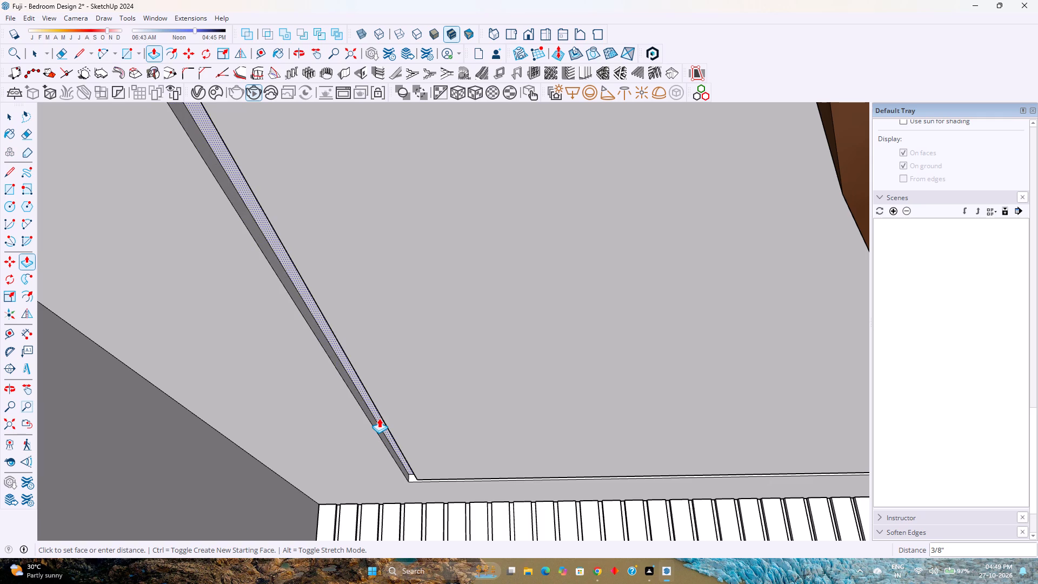
type("0.5")
key("Return")
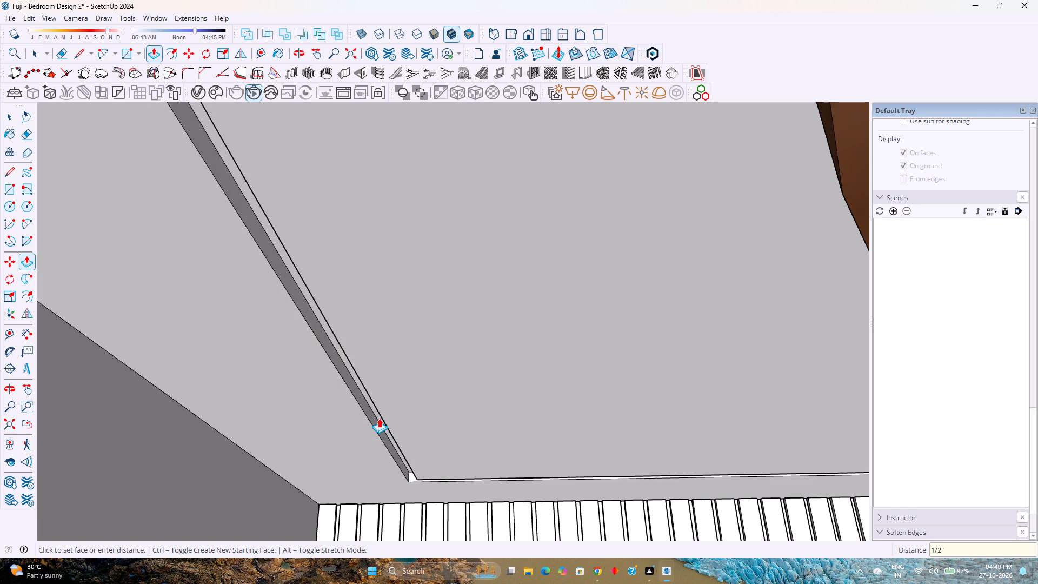
type("0.25")
key("Return")
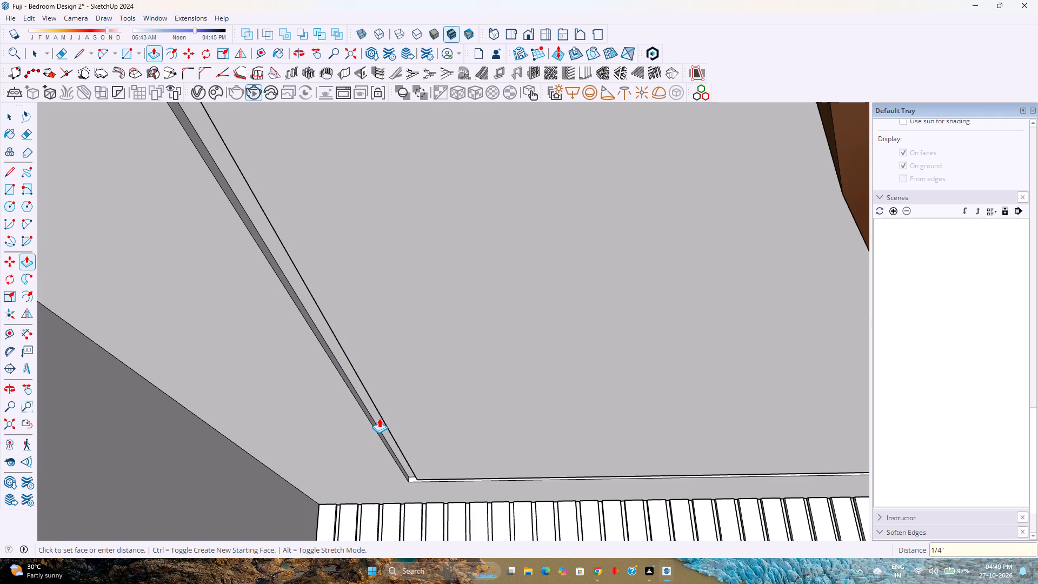
key("space")
Make a group from the copied strip below the ceiling, including its bounding edges.
scroll(379, 418, "down", 20)
scroll(379, 418, "down", 6)
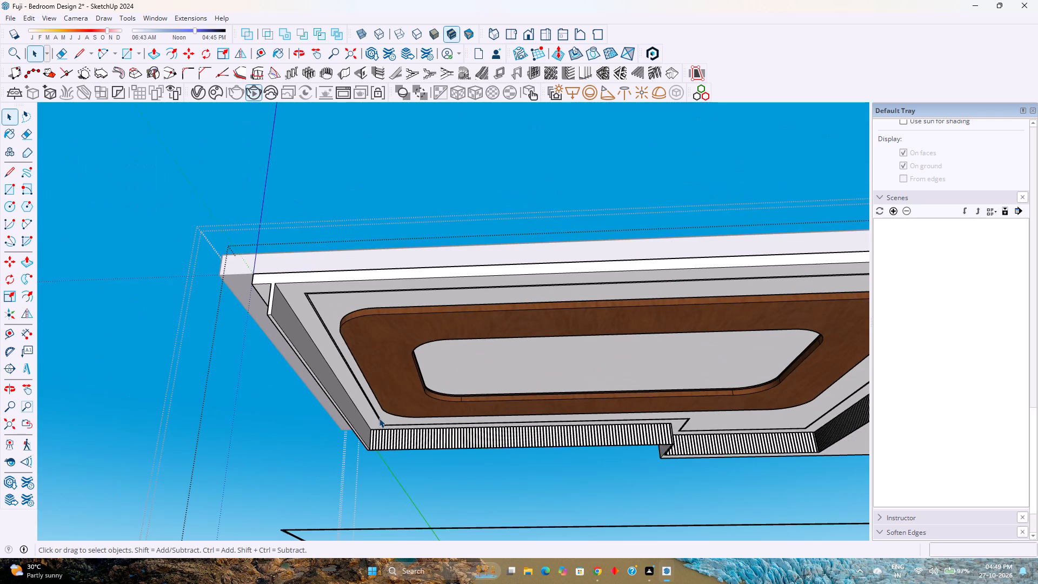
middle_click_drag(421, 483, 371, 357, "shift")
middle_click(371, 357, "shift")
scroll(508, 409, "up", 3)
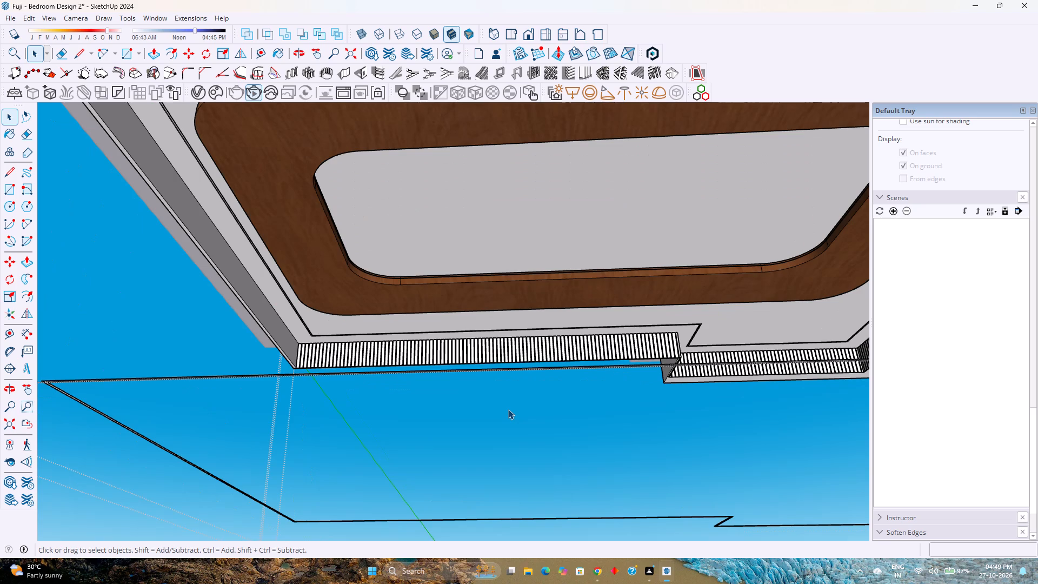
scroll(508, 409, "down", 4)
scroll(237, 395, "up", 12)
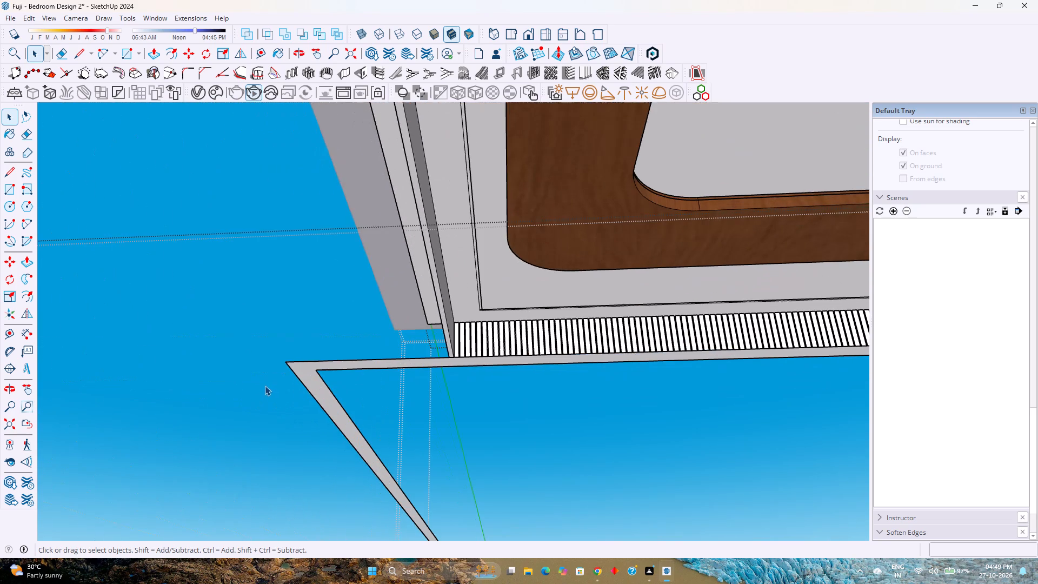
left_click(307, 373)
double_click(307, 373)
right_click(307, 373)
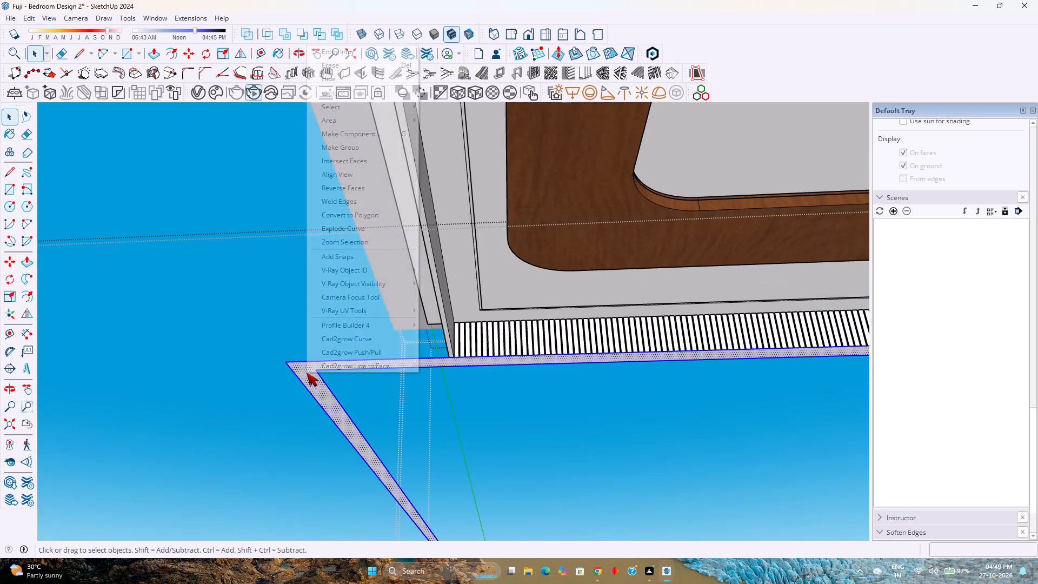
left_click(352, 152)
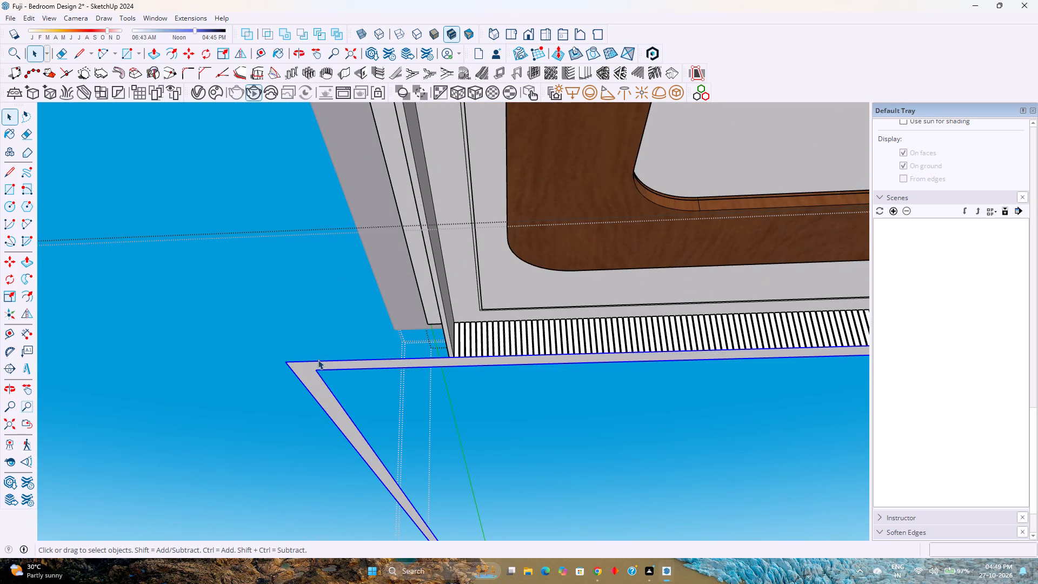
Extrude the strip face inside the new group by 0.25".
double_click(312, 376)
key("p")
left_click(312, 376)
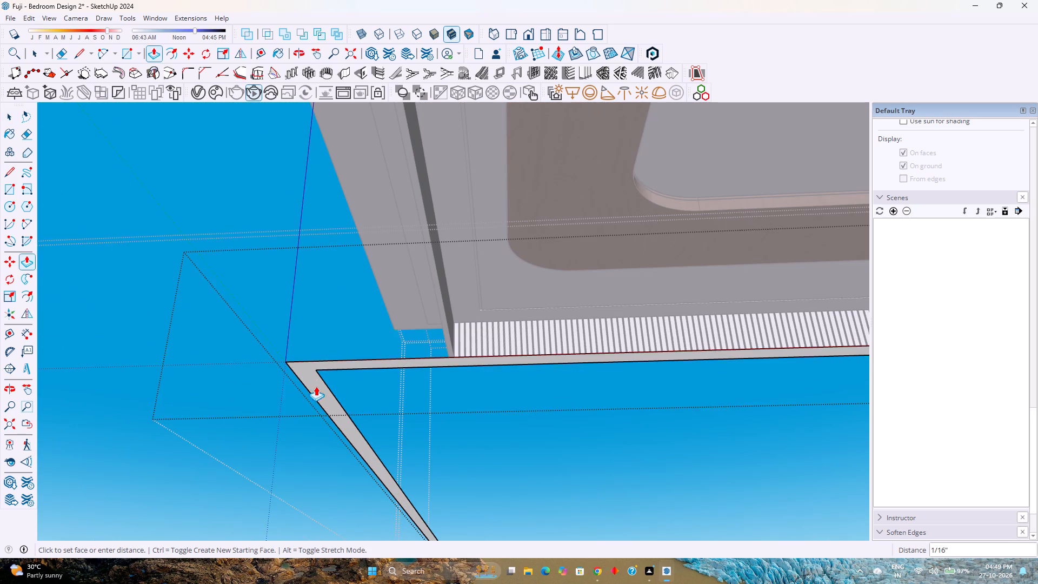
type("0.25")
key("Return")
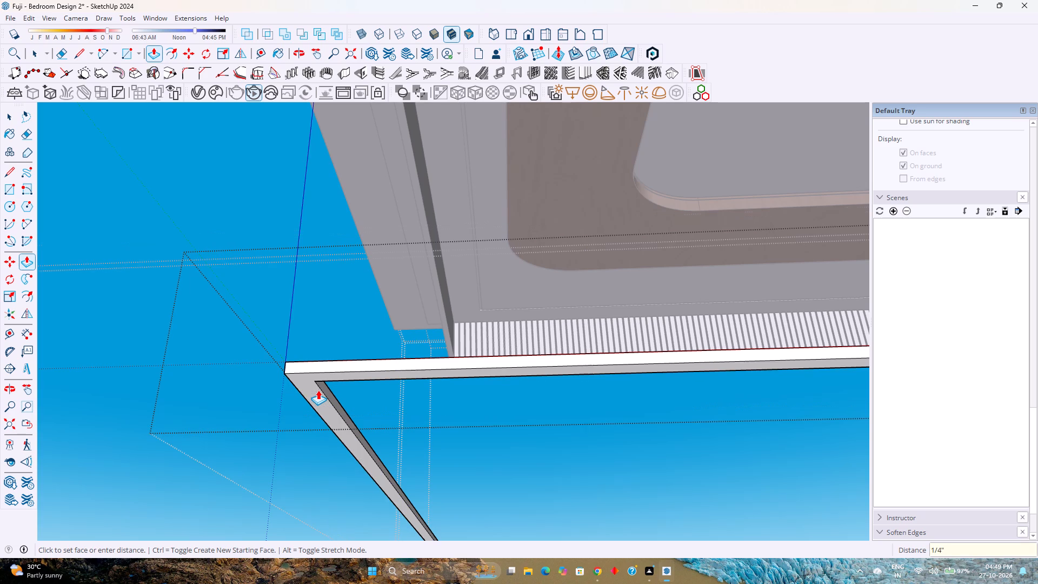
key("space")
key("Escape")
Apply the V-Ray material False ceiling Light to the strip group.
left_click(330, 371)
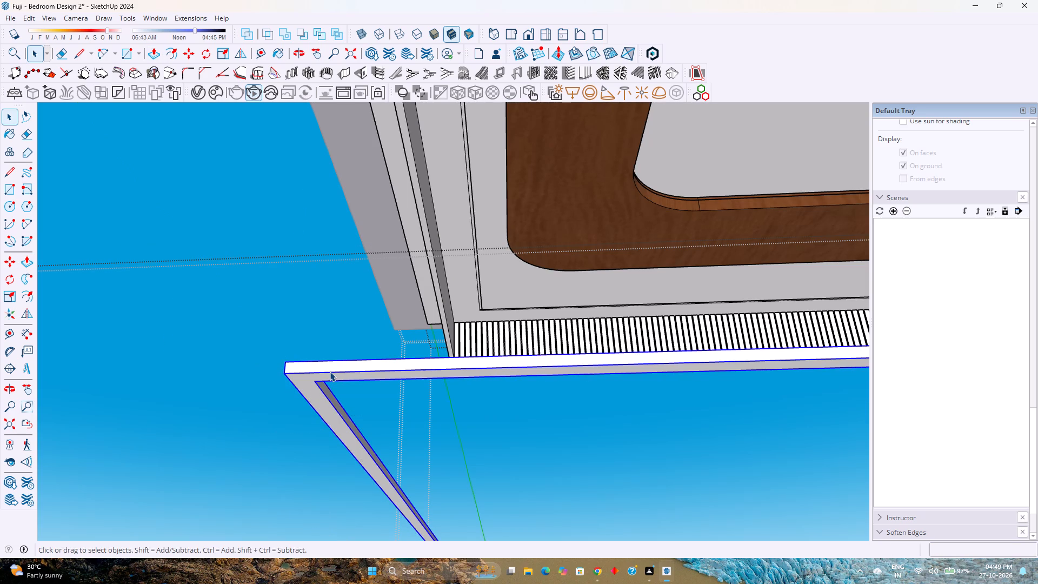
left_click(195, 94)
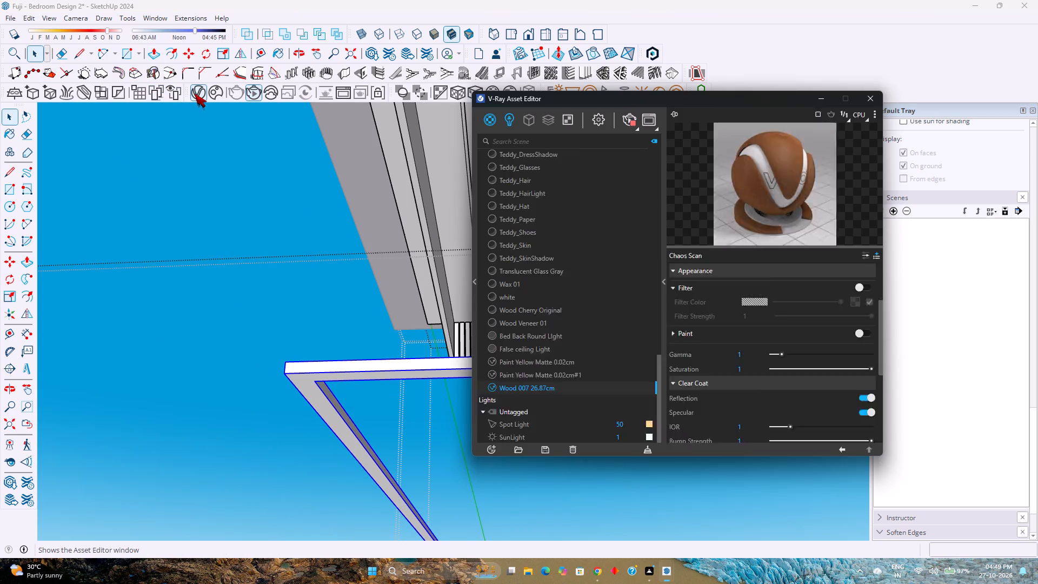
scroll(564, 350, "down", 8)
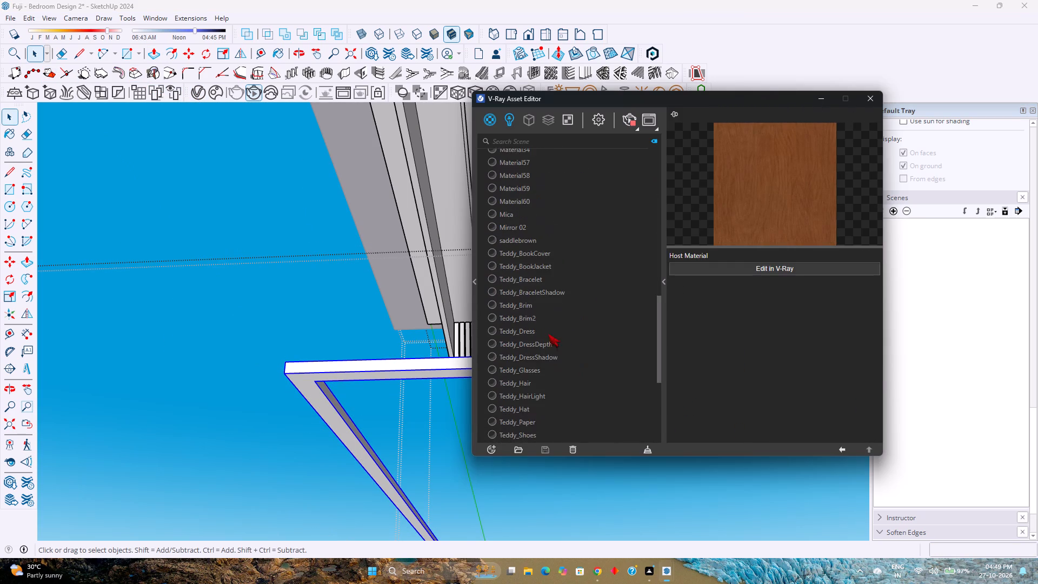
scroll(543, 328, "down", 5)
left_click(519, 350)
right_click(519, 350)
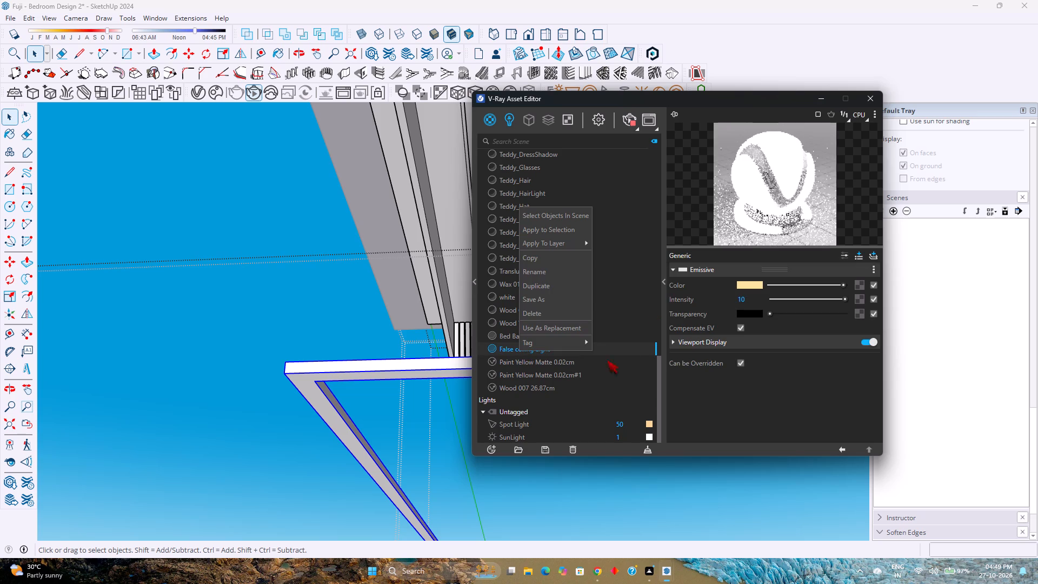
left_click(555, 229)
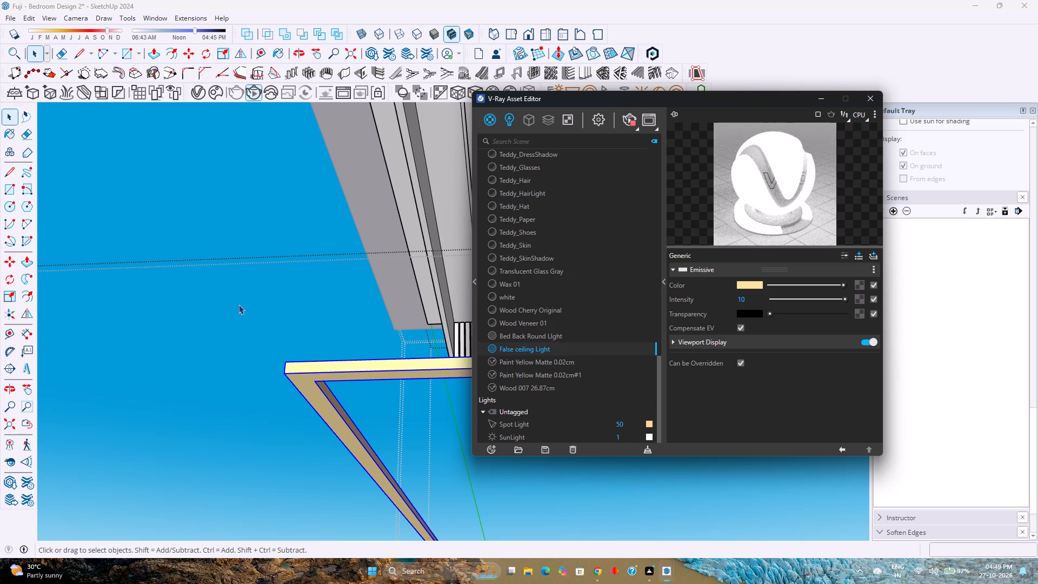
left_click(232, 303)
scroll(249, 306, "down", 3)
key("Escape")
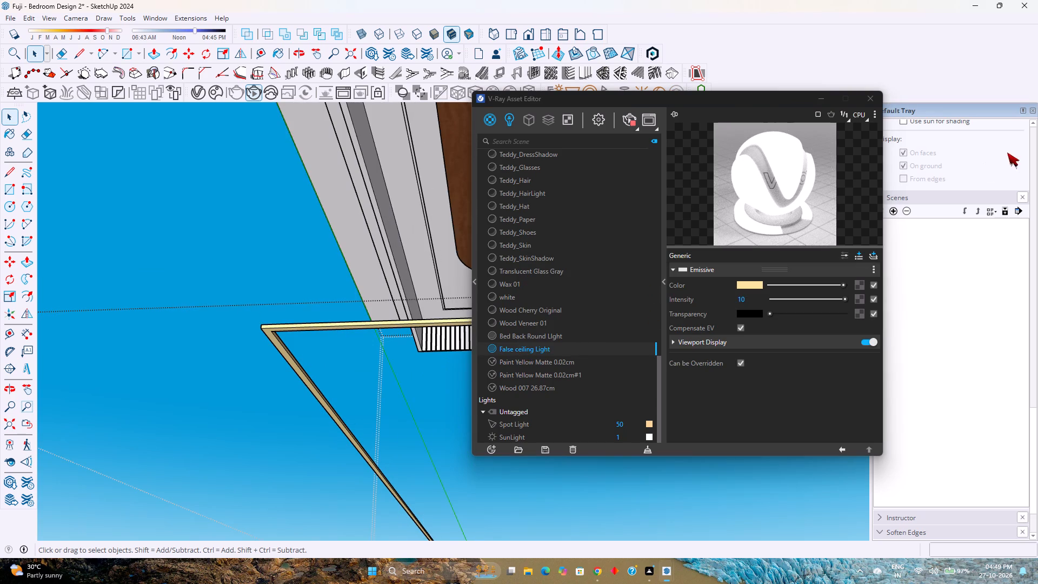
left_click(875, 98)
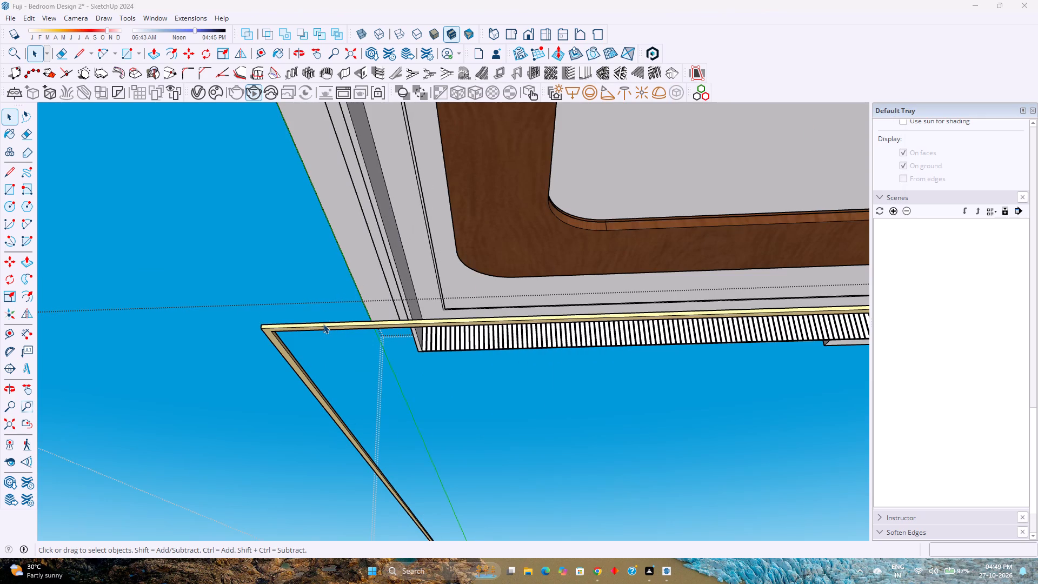
Move the light strip group 5' straight up to the ceiling.
left_click(323, 324)
triple_click(354, 326)
middle_click_drag(354, 326, 365, 360)
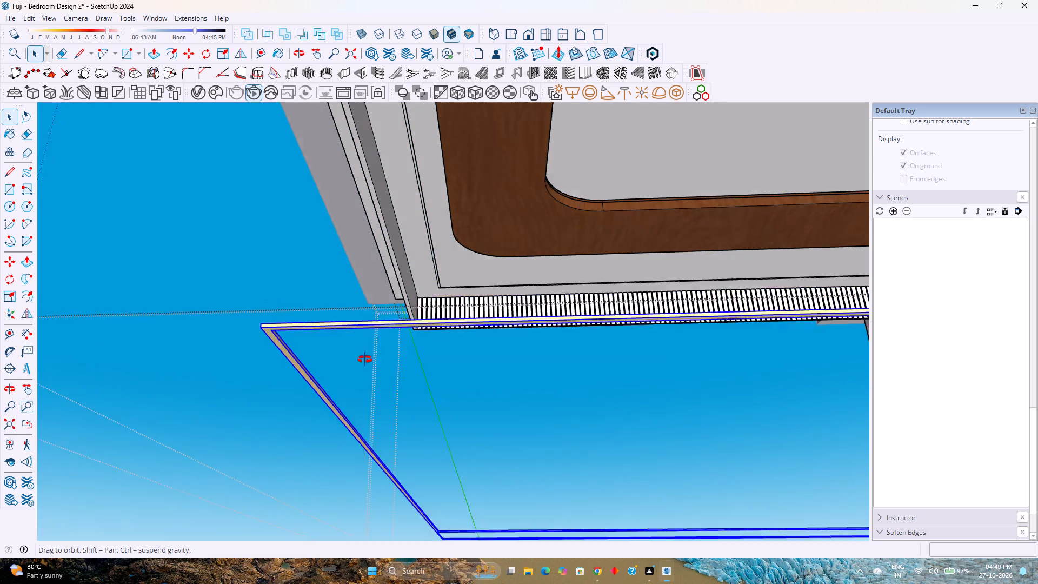
middle_click_drag(365, 360, 372, 444)
middle_click(372, 444)
key("m")
scroll(261, 319, "up", 3)
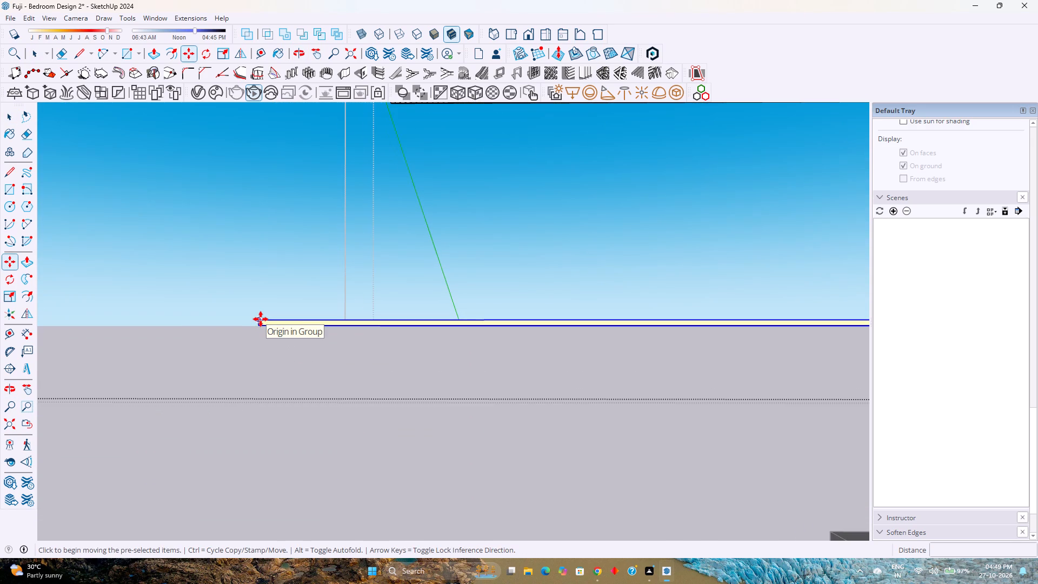
left_click(261, 319)
key("Up")
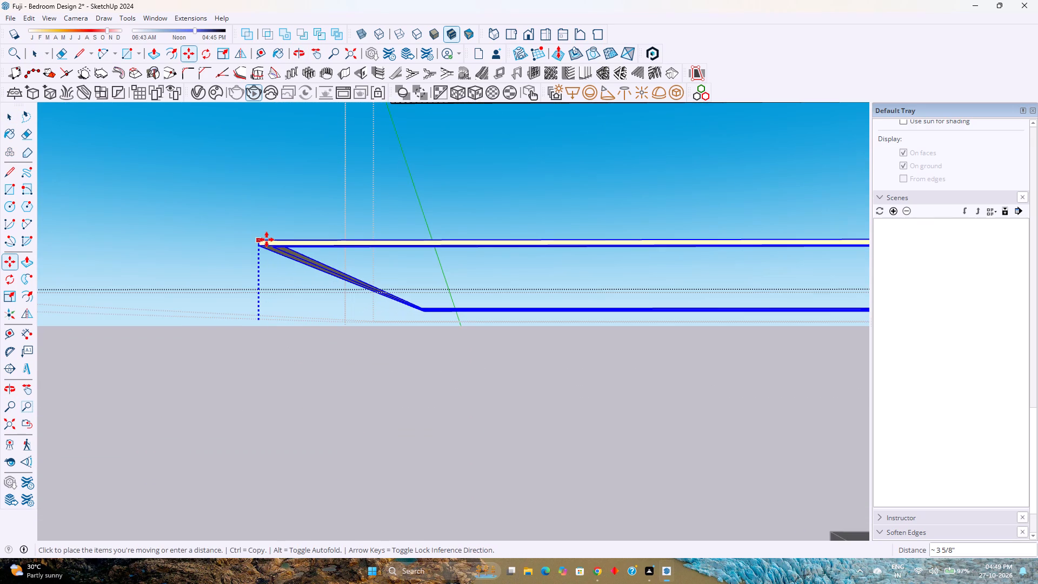
type("5'")
key("Return")
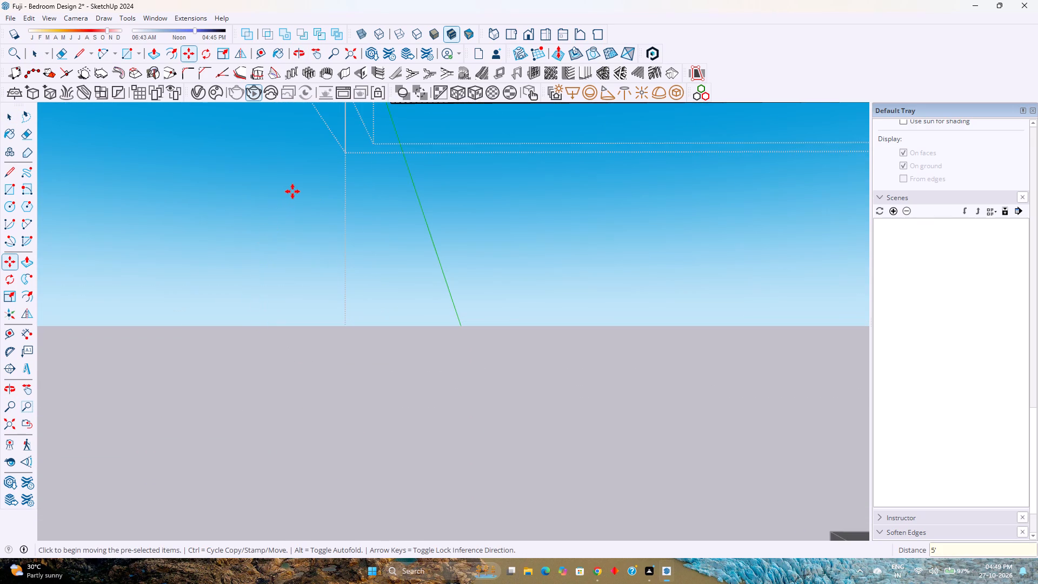
Raise the light strip group another 1/4" from its corner into the ceiling groove.
middle_click_drag(321, 191, 269, 369, "shift")
middle_click(269, 369, "shift")
scroll(275, 175, "up", 6)
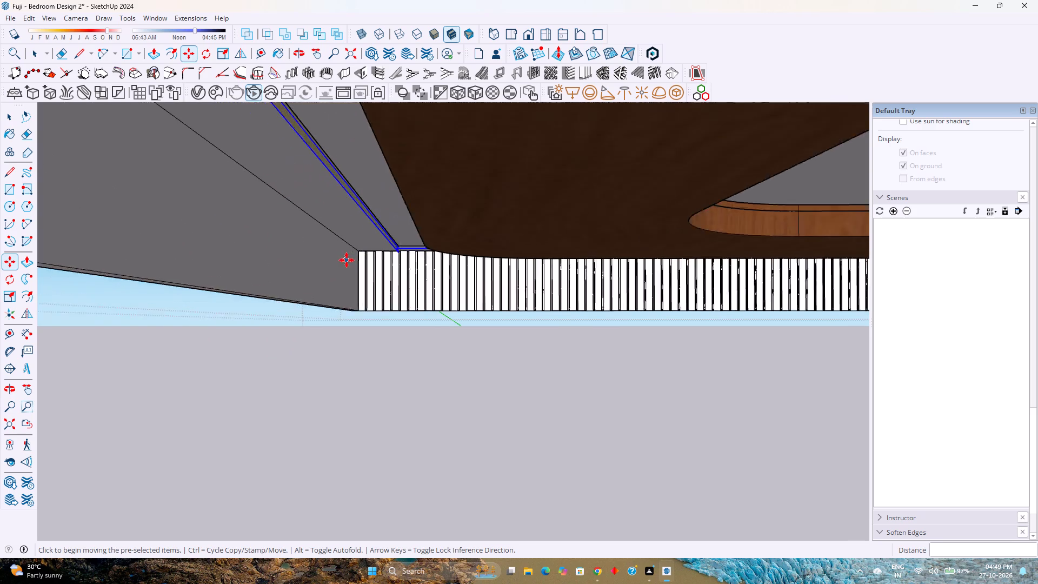
scroll(347, 260, "up", 20)
scroll(347, 260, "up", 1)
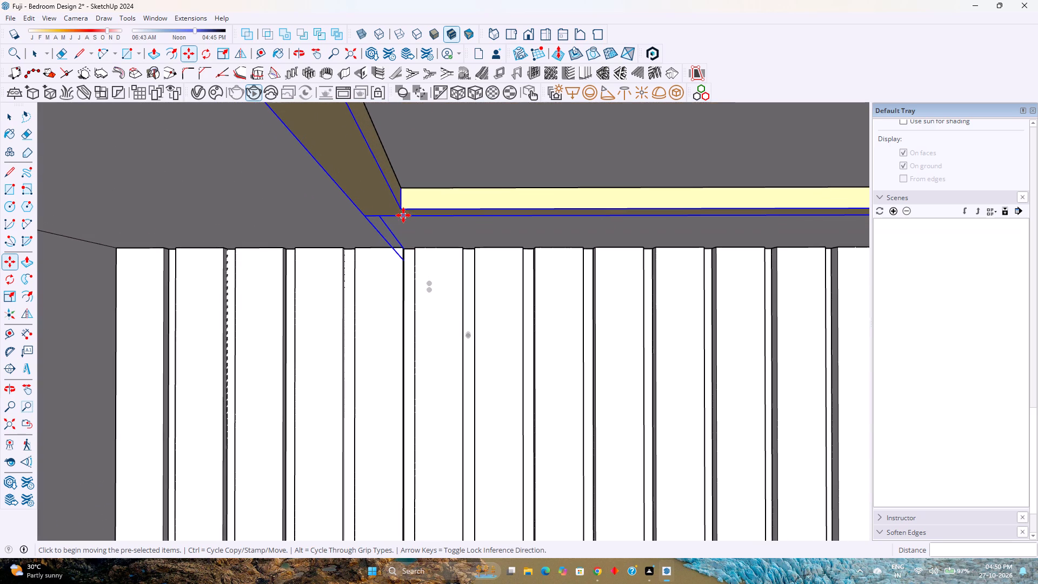
left_click(402, 212)
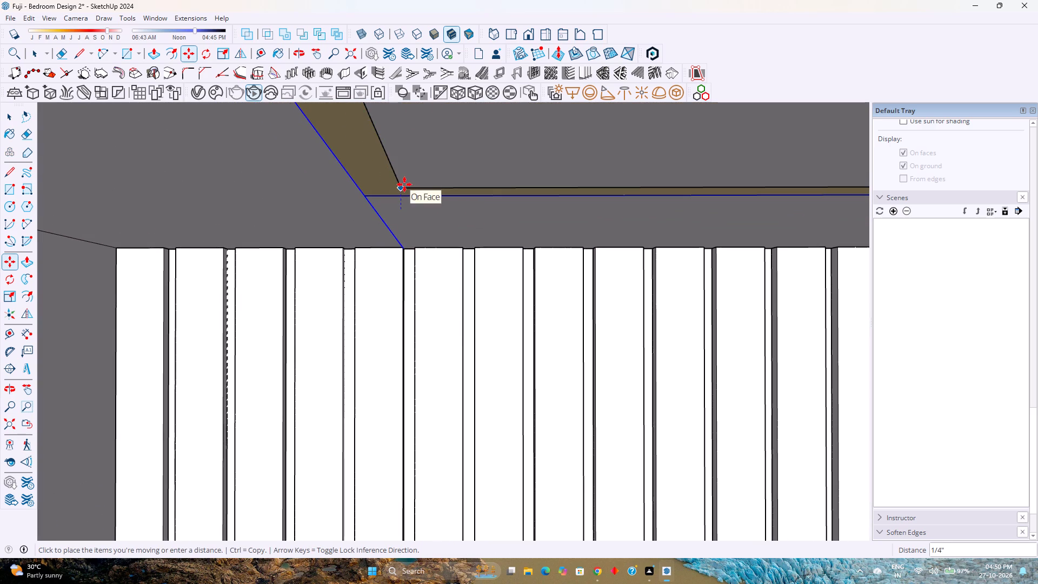
left_click(404, 184)
key("space")
key("Escape")
scroll(401, 196, "down", 2)
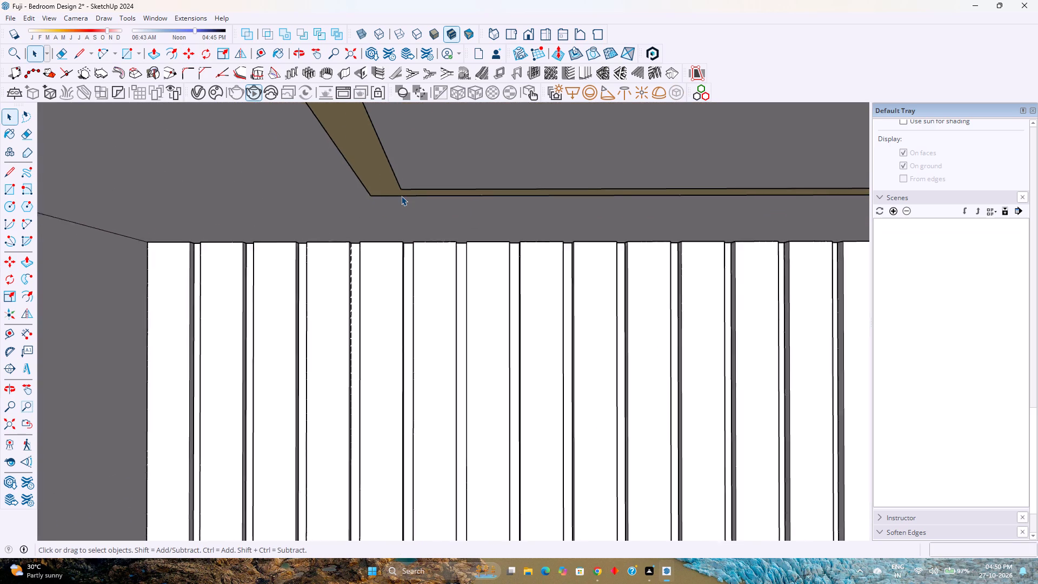
Inspect the raised ceiling, its perimeter light strip and wooden frame from below, and close all open groups.
scroll(401, 196, "down", 20)
scroll(401, 196, "down", 15)
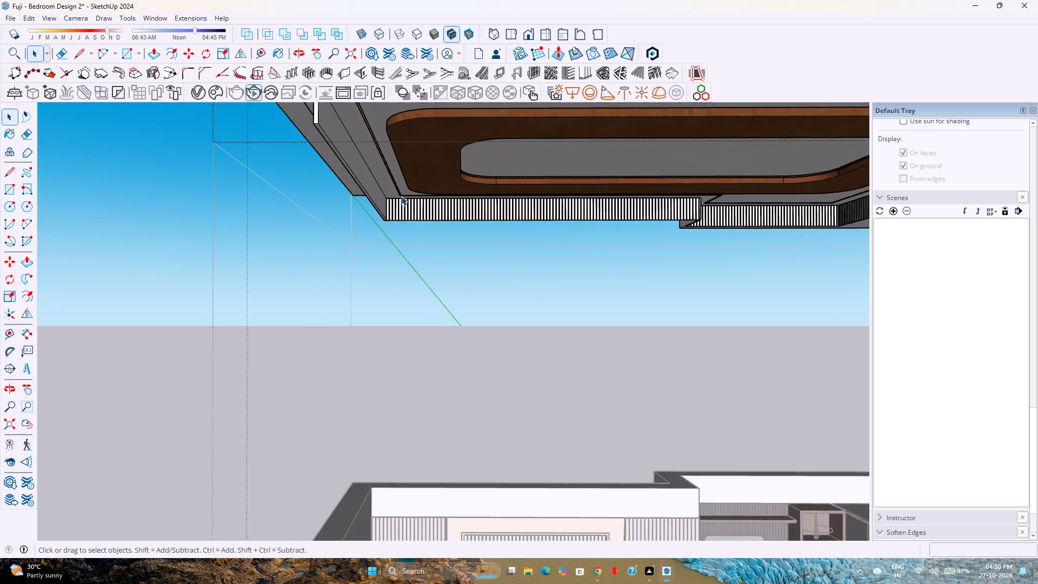
scroll(401, 196, "down", 5)
middle_click_drag(526, 241, 453, 285, "shift")
middle_click(453, 285, "shift")
middle_click_drag(462, 285, 443, 226)
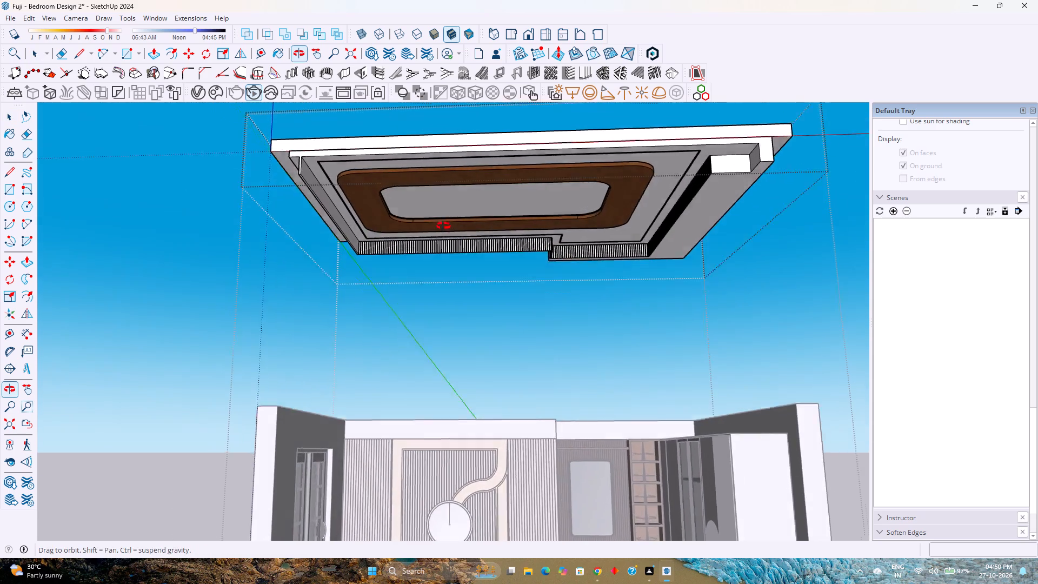
middle_click_drag(443, 226, 441, 192)
scroll(607, 253, "up", 3)
middle_click_drag(607, 253, 544, 333, "shift")
scroll(532, 292, "up", 2)
middle_click_drag(532, 292, 557, 259)
middle_click(561, 254)
scroll(563, 254, "down", 4)
middle_click_drag(563, 254, 554, 213)
middle_click(554, 212)
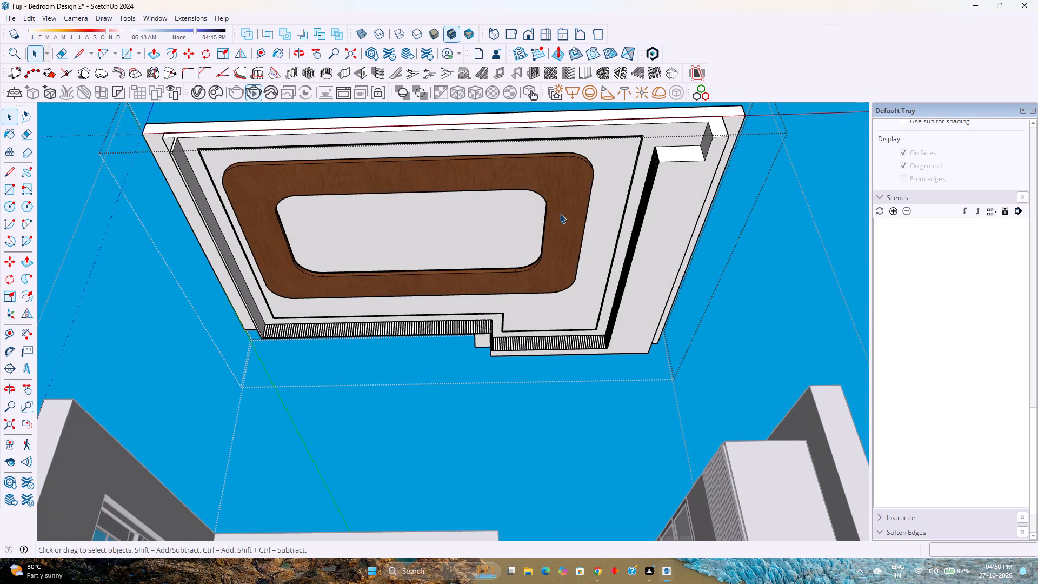
double_click(569, 216)
scroll(569, 216, "up", 4)
left_click(569, 216)
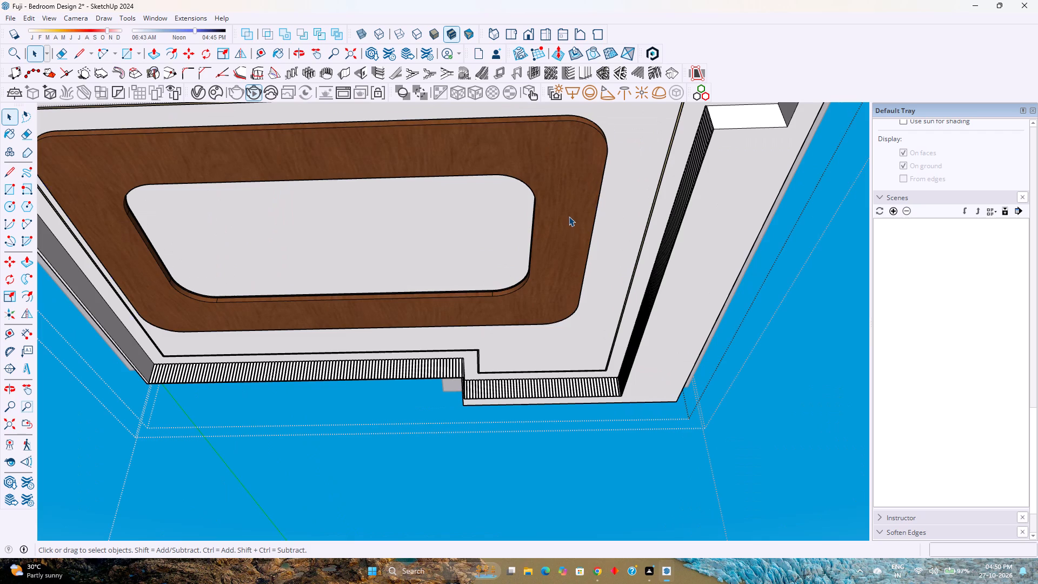
double_click(569, 216)
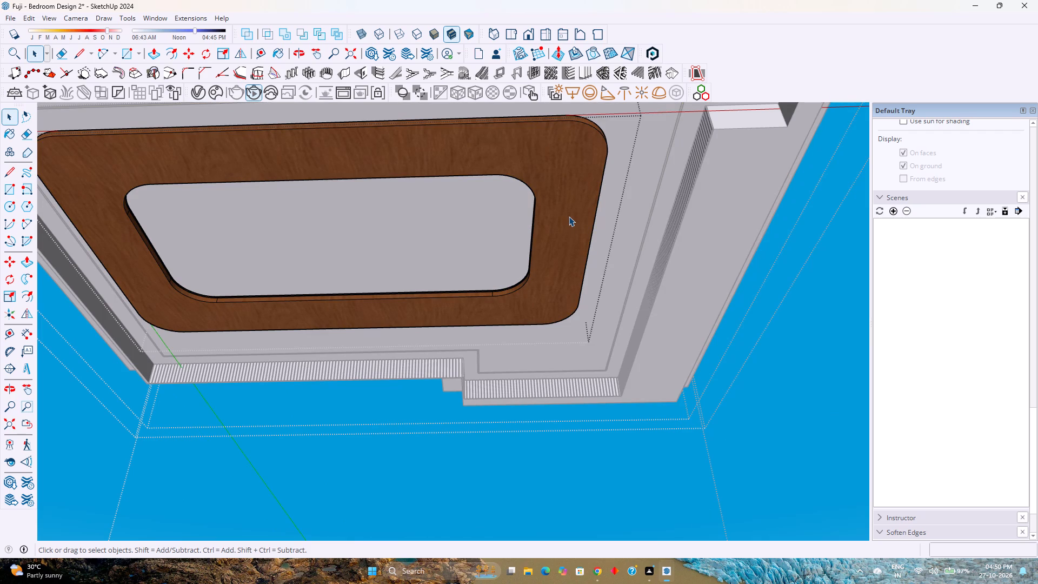
key("Escape")
key("Escape")
key("Escape")
key("Escape")
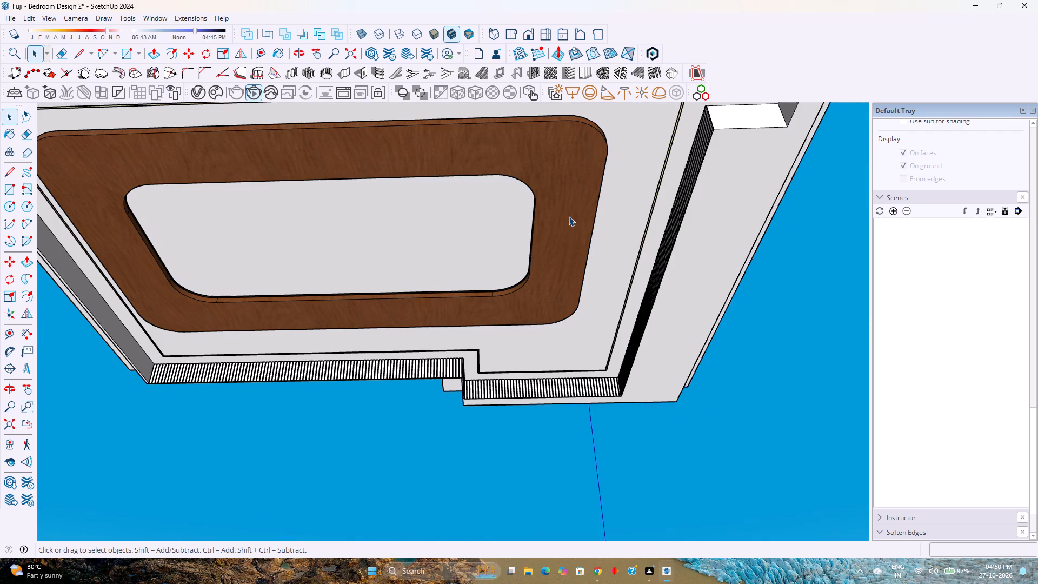
Move the ceiling group 10' straight down from its corner so it sits back on the room walls.
scroll(569, 216, "down", 8)
middle_click_drag(569, 216, 590, 244)
middle_click(590, 244)
left_click(656, 180)
scroll(661, 180, "up", 2)
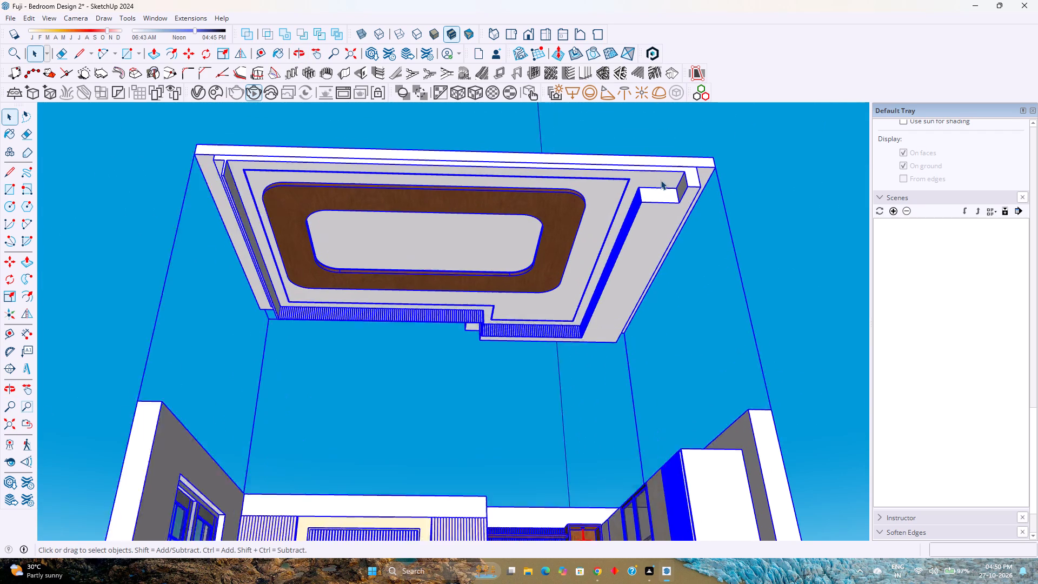
scroll(661, 180, "up", 1)
double_click(661, 180)
left_click(708, 170)
key("m")
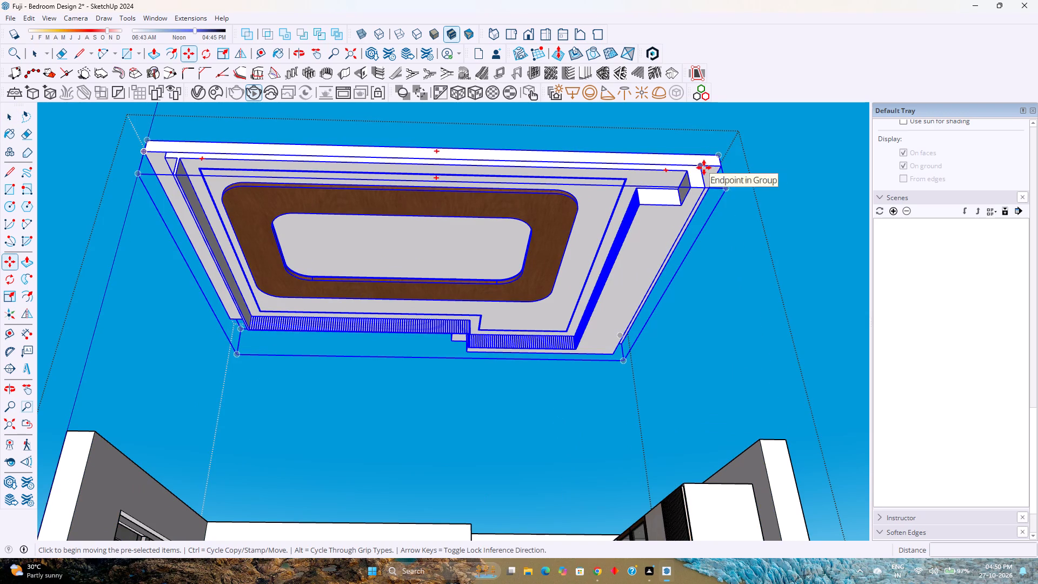
left_click(704, 168)
key("Up")
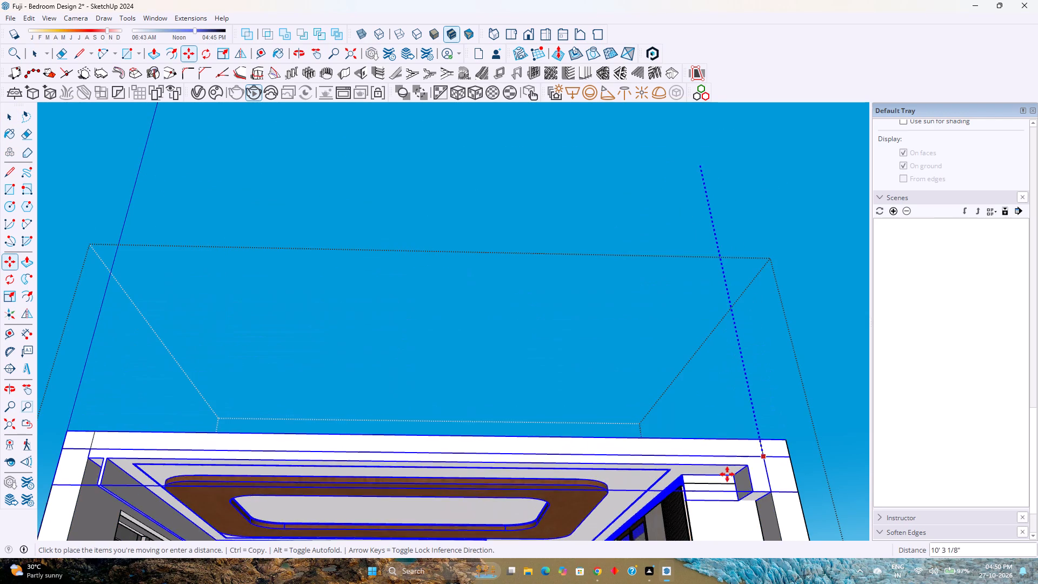
left_click(763, 442)
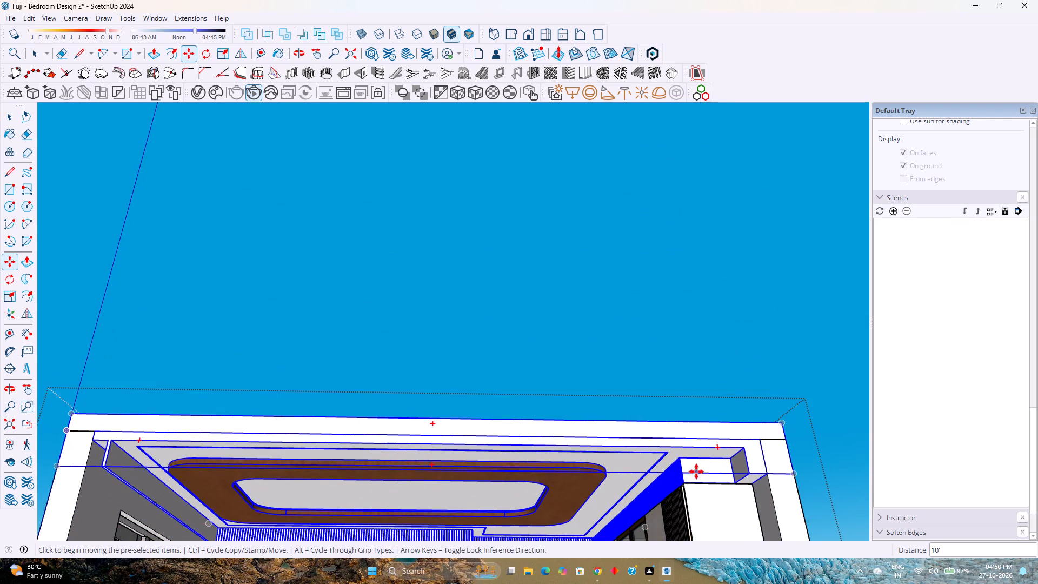
key("space")
key("Escape")
Save the bedroom model.
scroll(690, 454, "down", 2)
key("ctrl+s")
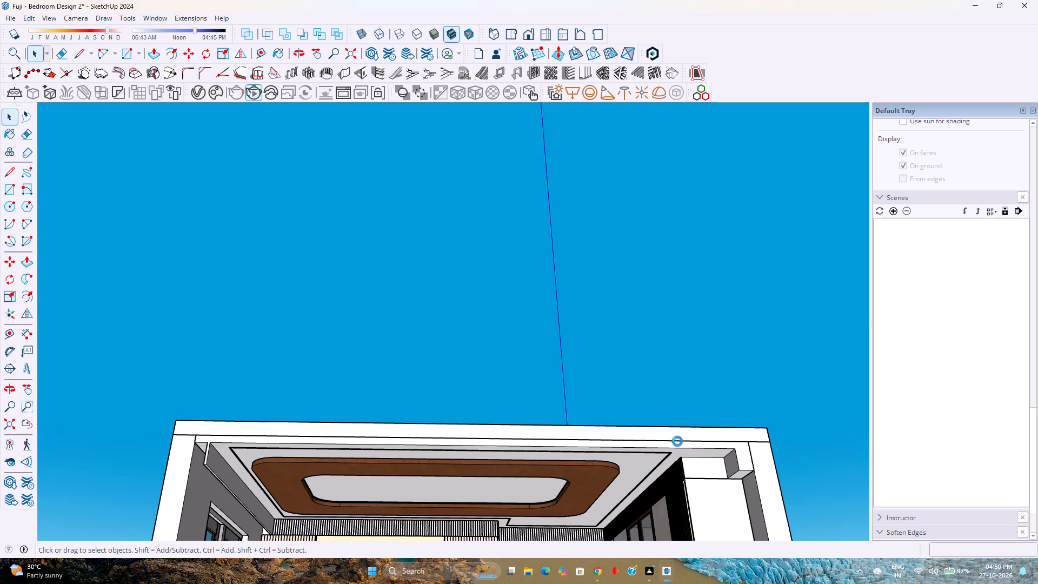
Check the ceiling lighting in a V-Ray interactive render of the bedroom from the Right view, framed towards the bed wall.
scroll(581, 354, "down", 20)
scroll(581, 354, "down", 5)
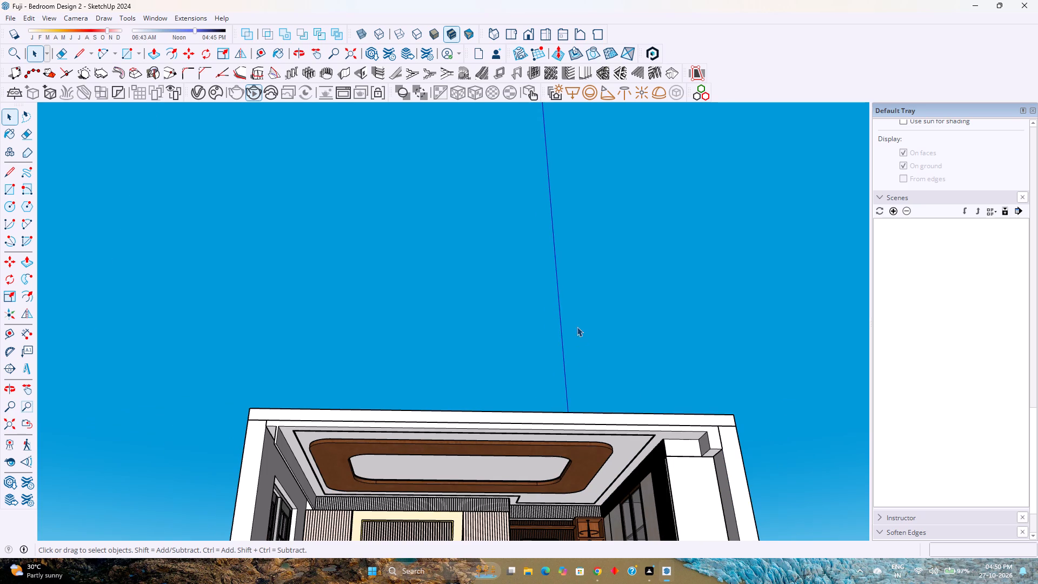
scroll(577, 327, "down", 4)
middle_click_drag(581, 351, 530, 282, "shift")
middle_click(527, 277, "shift")
middle_click(525, 274, "shift")
scroll(524, 254, "down", 3)
middle_click_drag(524, 254, 524, 312)
middle_click(524, 312)
scroll(505, 369, "up", 1)
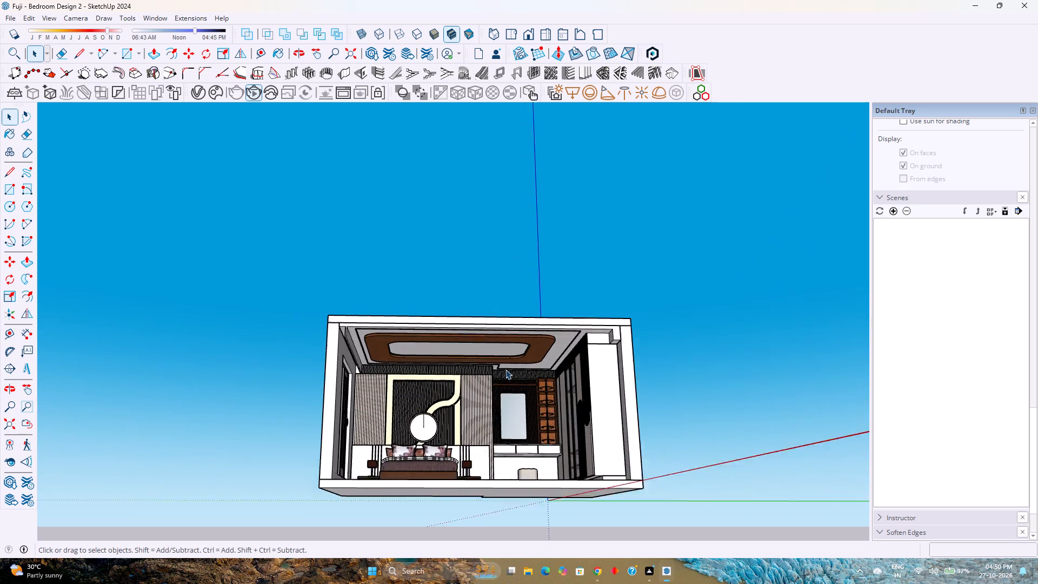
scroll(505, 369, "up", 2)
left_click(526, 34)
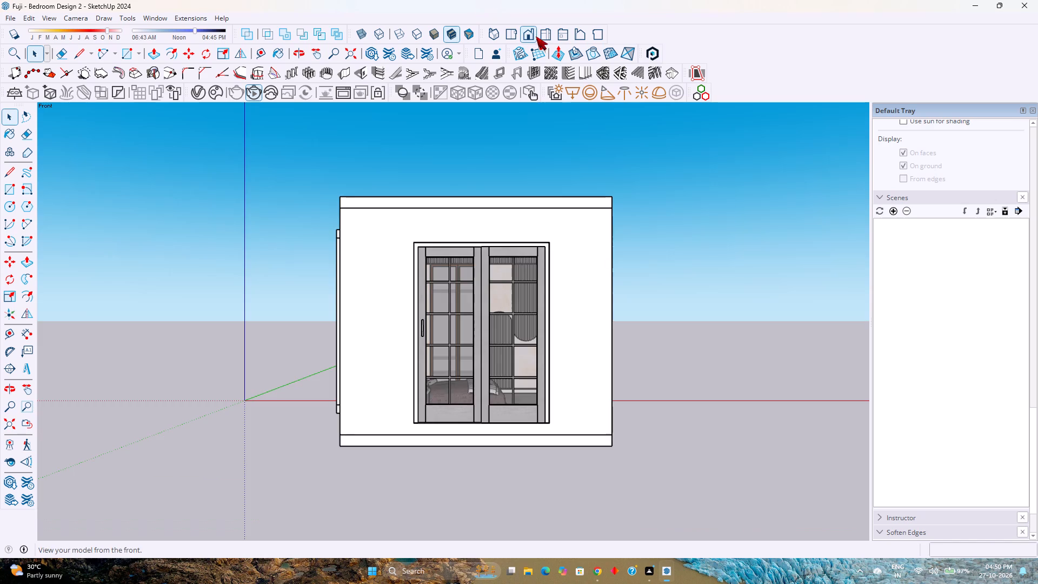
left_click(547, 36)
scroll(457, 311, "up", 4)
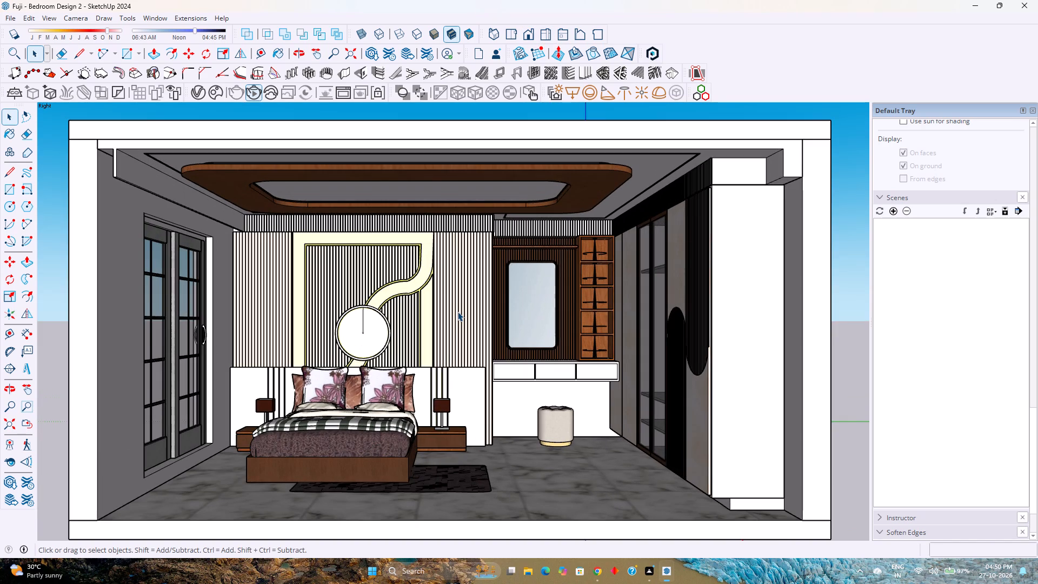
scroll(457, 311, "up", 2)
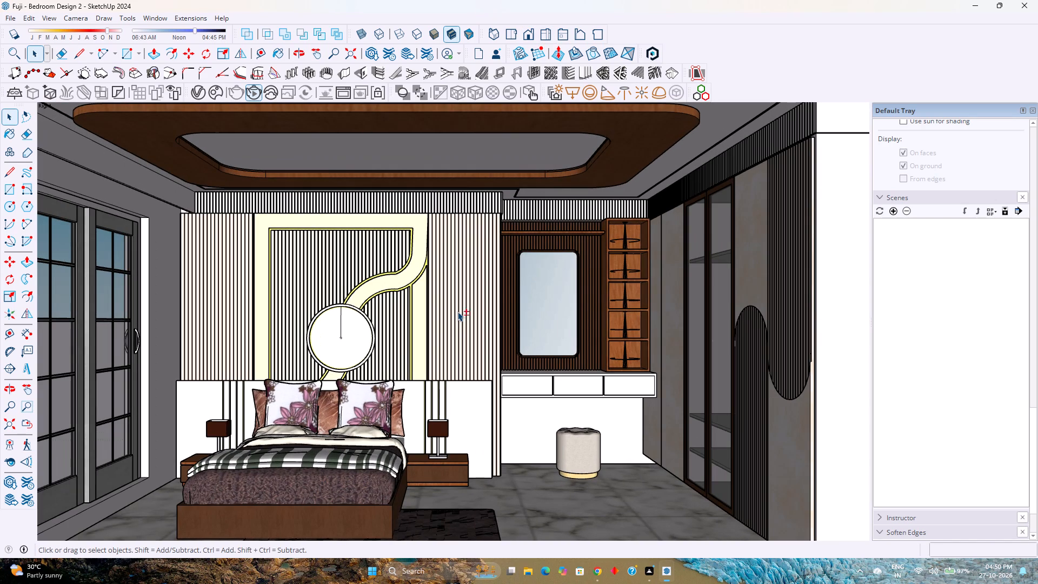
middle_click_drag(457, 311, 503, 311, "shift")
middle_click(503, 311, "shift")
middle_click_drag(541, 317, 531, 316, "shift")
left_click(254, 96)
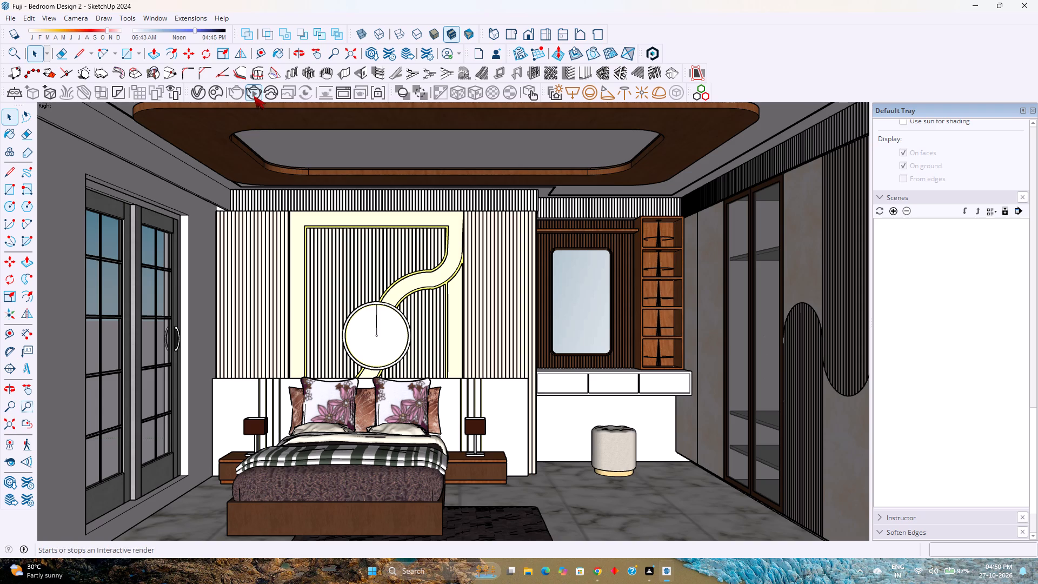
left_click(253, 92)
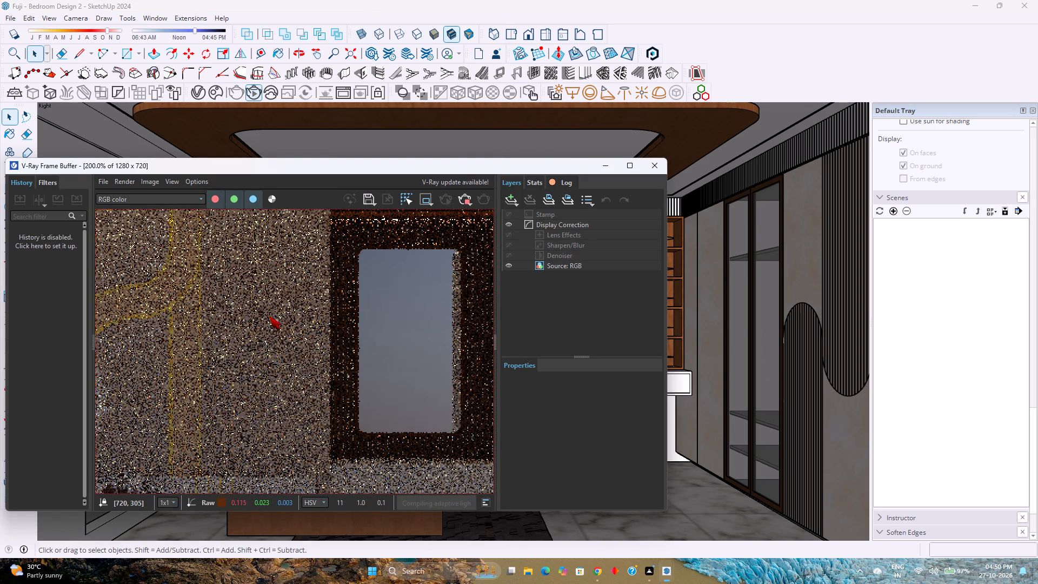
scroll(270, 316, "down", 2)
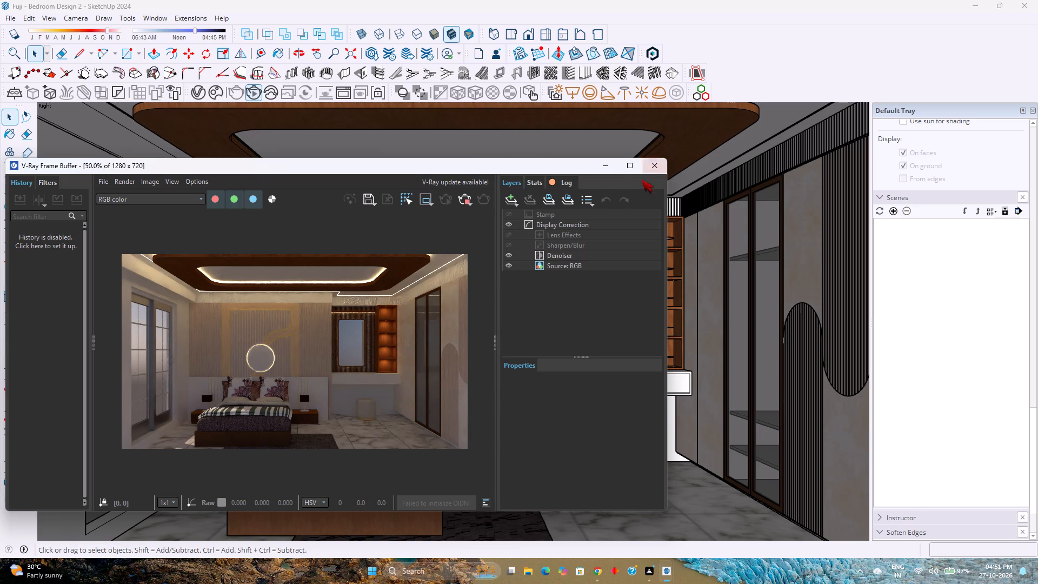
left_click(609, 168)
Inside the ceiling group, paint the fluted bands above the wardrobe, dressing area and bed wall with Wood Veneer 01.
left_click(700, 193)
double_click(702, 194)
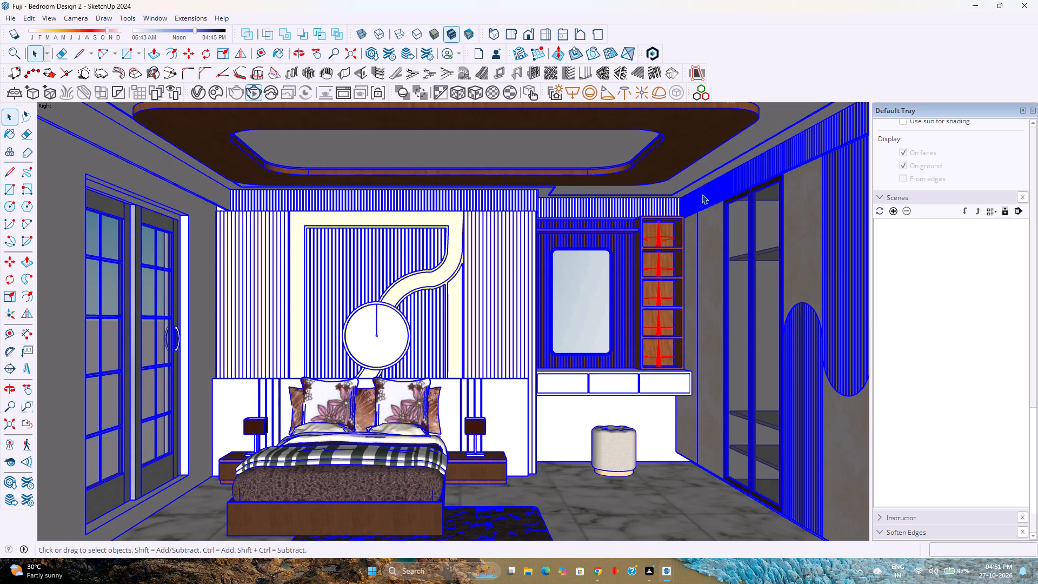
left_click(712, 198)
left_click(712, 198)
left_click(712, 198)
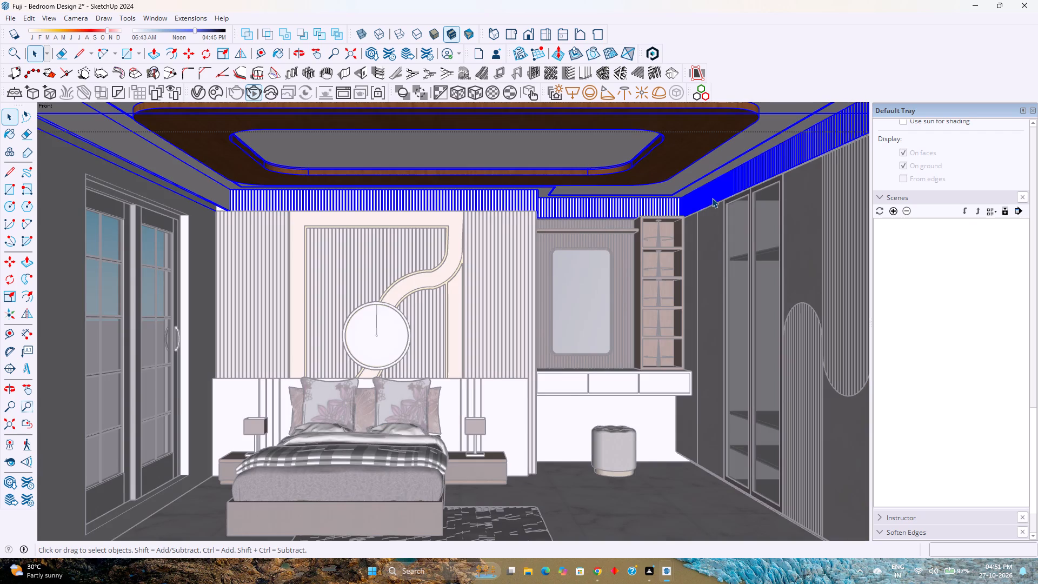
triple_click(712, 198)
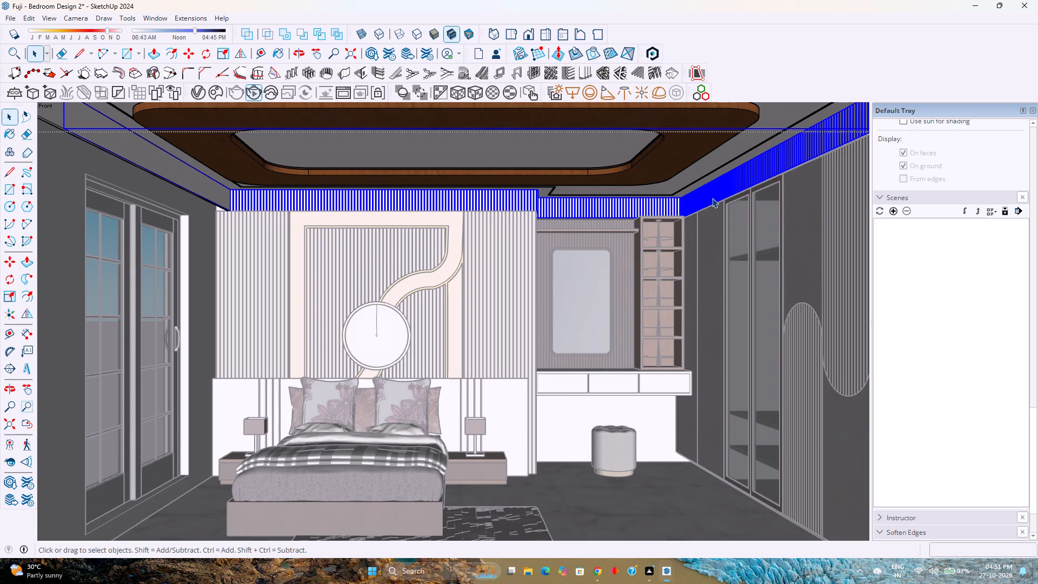
left_click(712, 198)
double_click(712, 198)
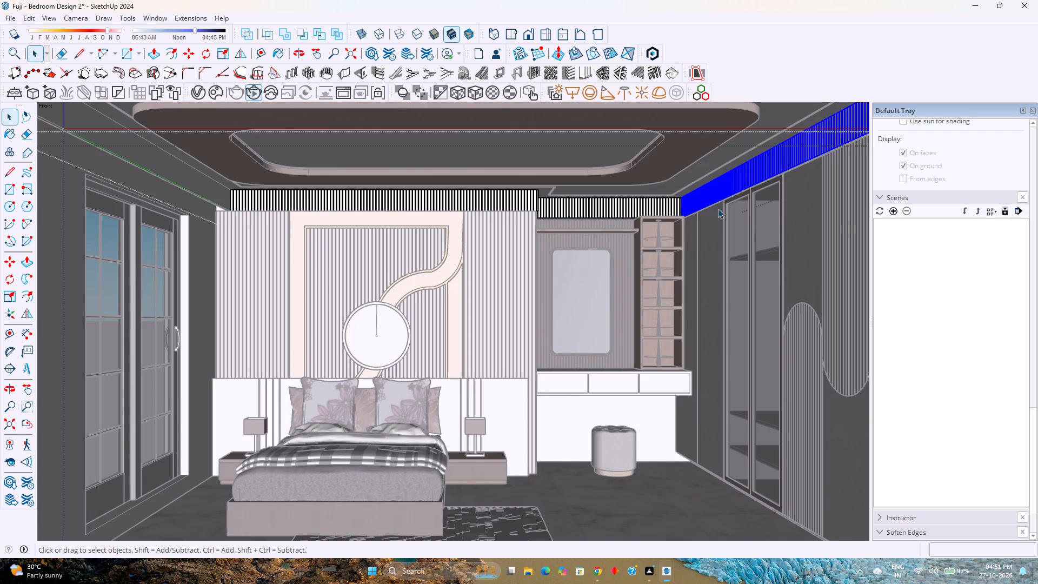
scroll(971, 238, "up", 4)
left_click_drag(1032, 180, 1031, 143)
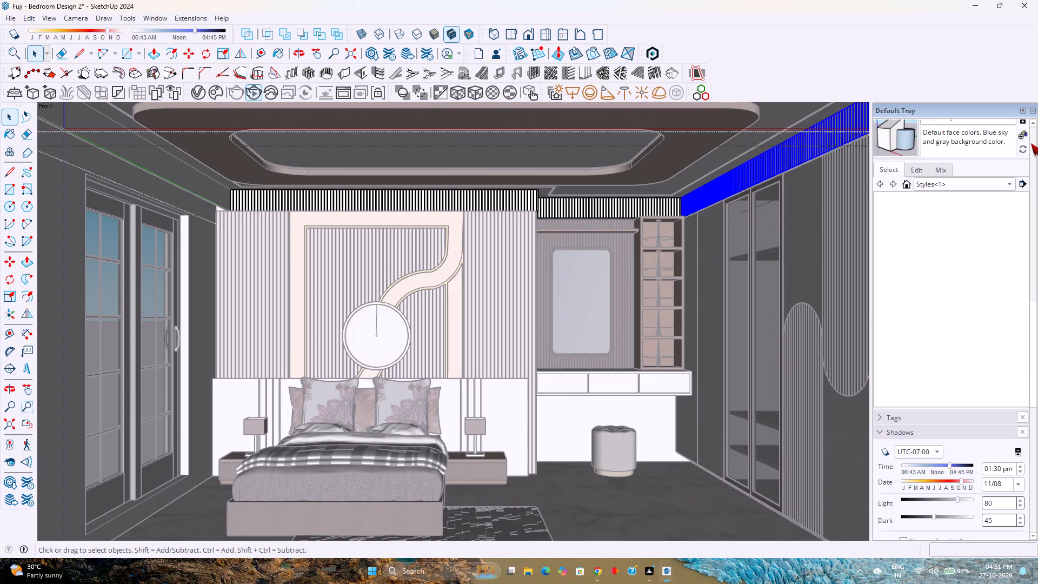
scroll(949, 357, "up", 8)
left_click_drag(1034, 269, 1035, 225)
double_click(1035, 225)
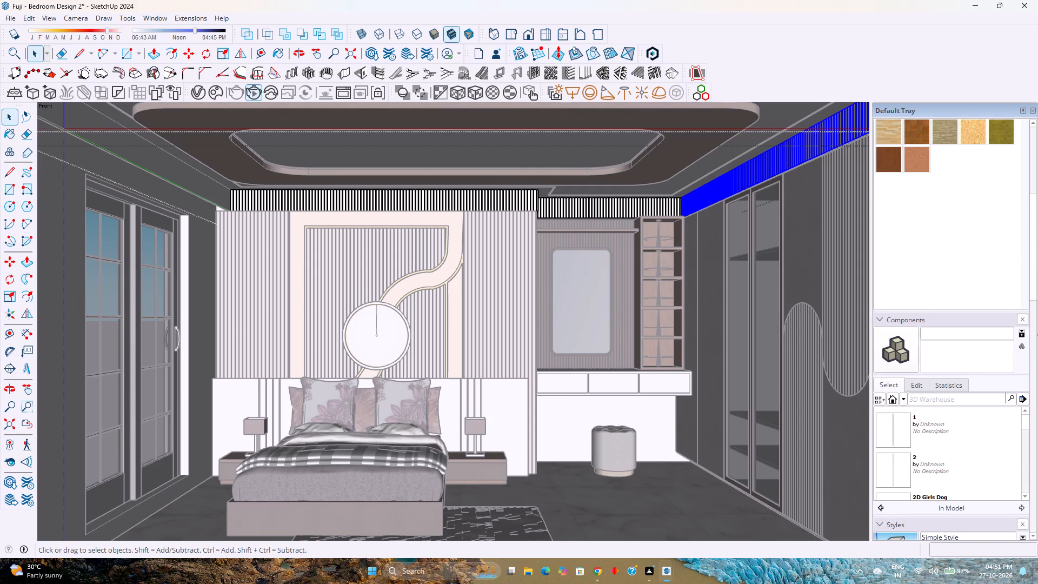
left_click_drag(1034, 336, 1025, 277)
scroll(992, 260, "up", 3)
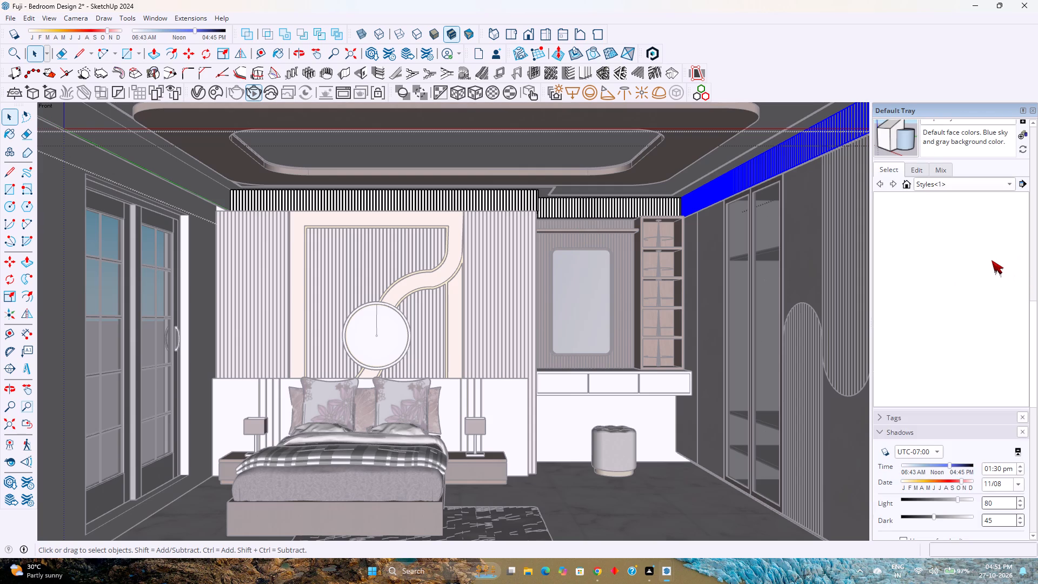
scroll(992, 260, "up", 5)
left_click_drag(872, 212, 763, 216)
left_click_drag(869, 228, 741, 230)
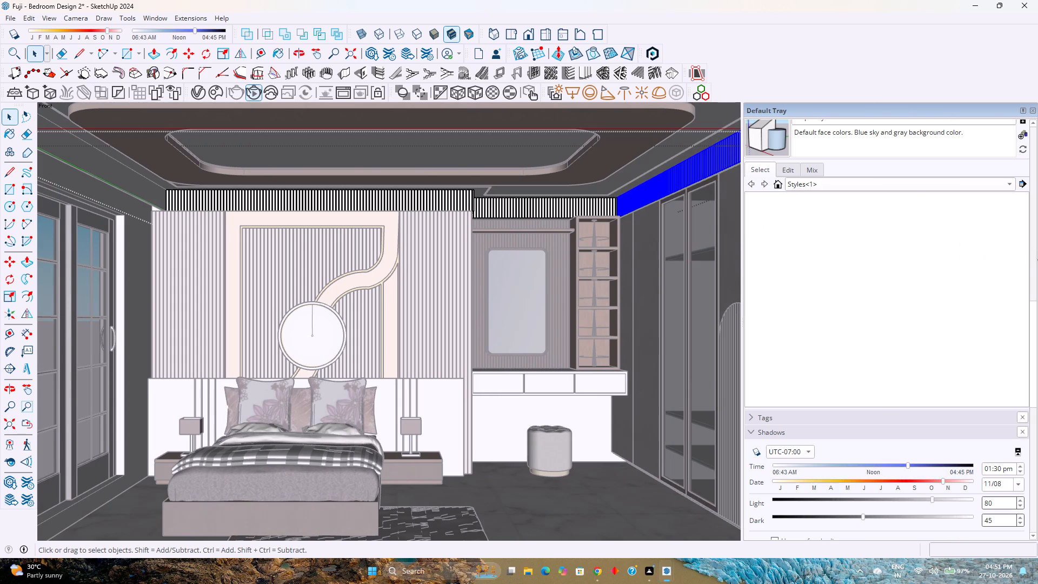
left_click_drag(1037, 264, 1037, 248)
left_click_drag(1032, 217, 1037, 232)
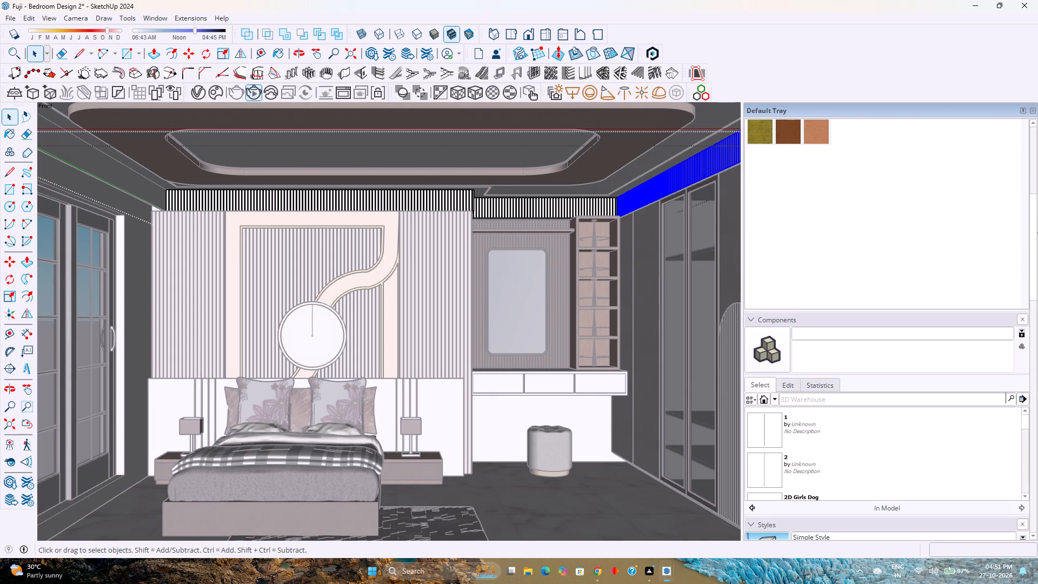
scroll(1035, 230, "up", 6)
left_click_drag(743, 217, 854, 214)
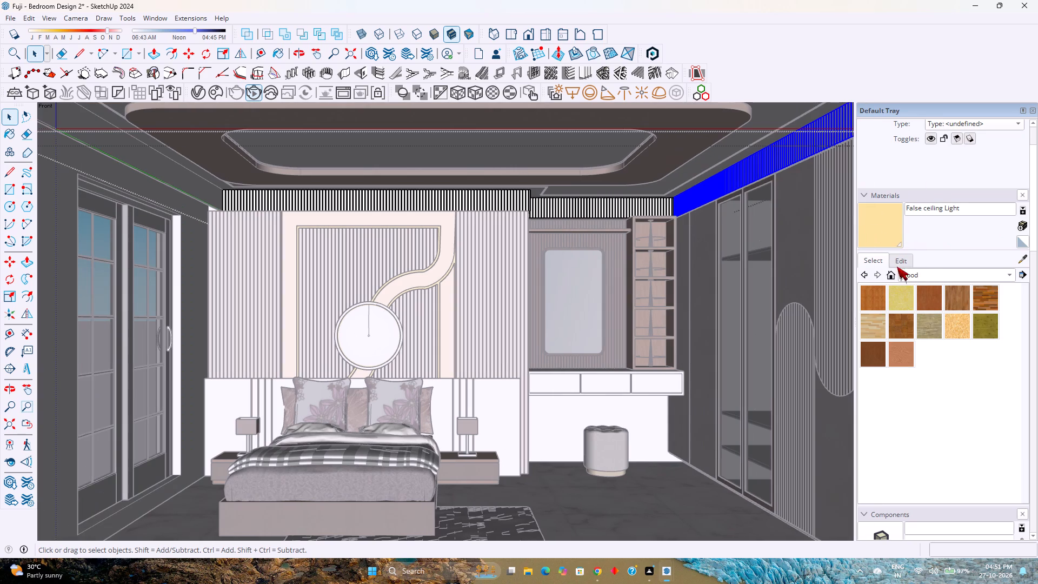
left_click_drag(854, 218, 870, 219)
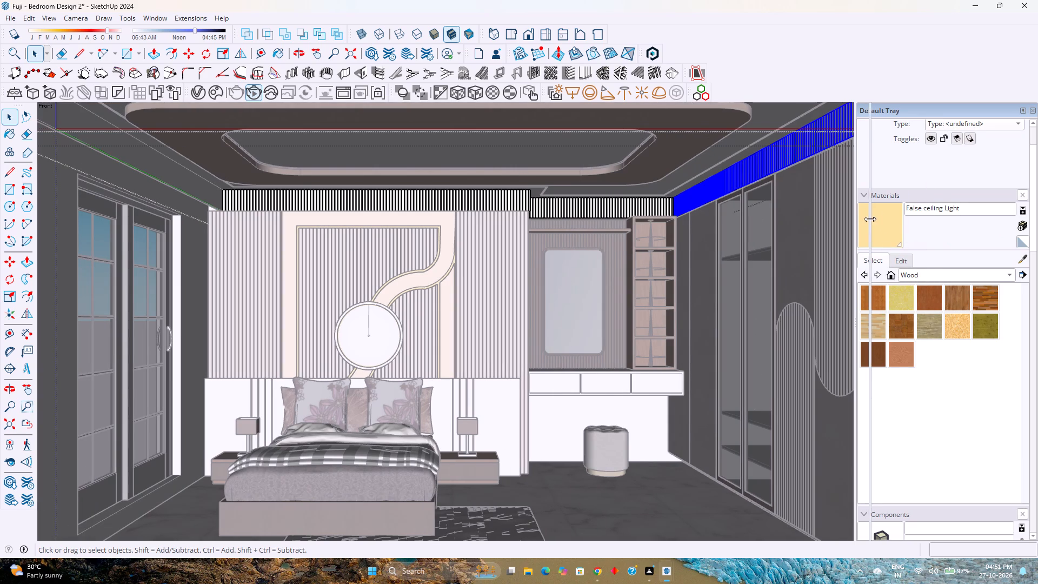
left_click_drag(870, 219, 875, 219)
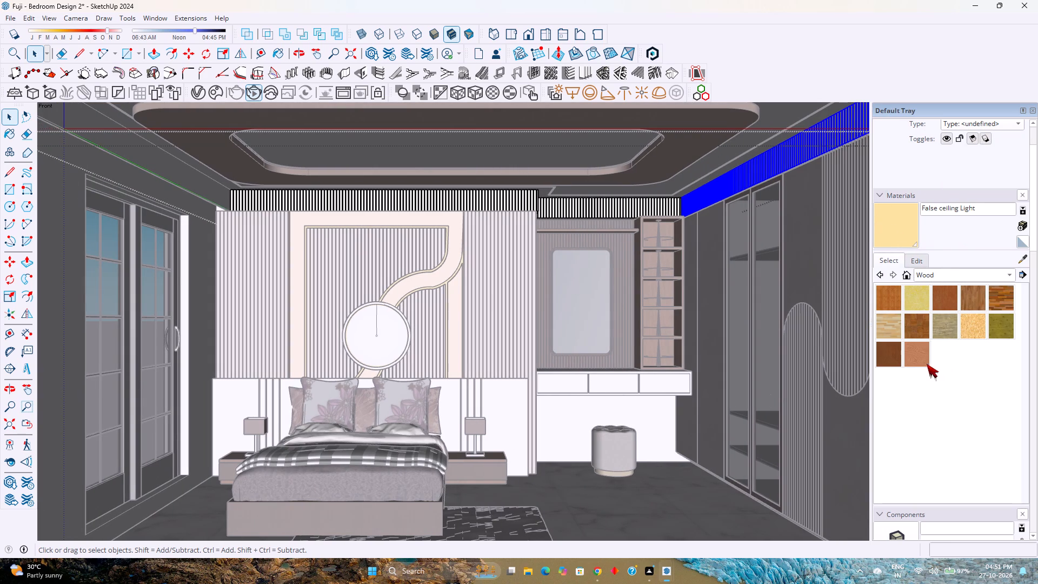
left_click(886, 360)
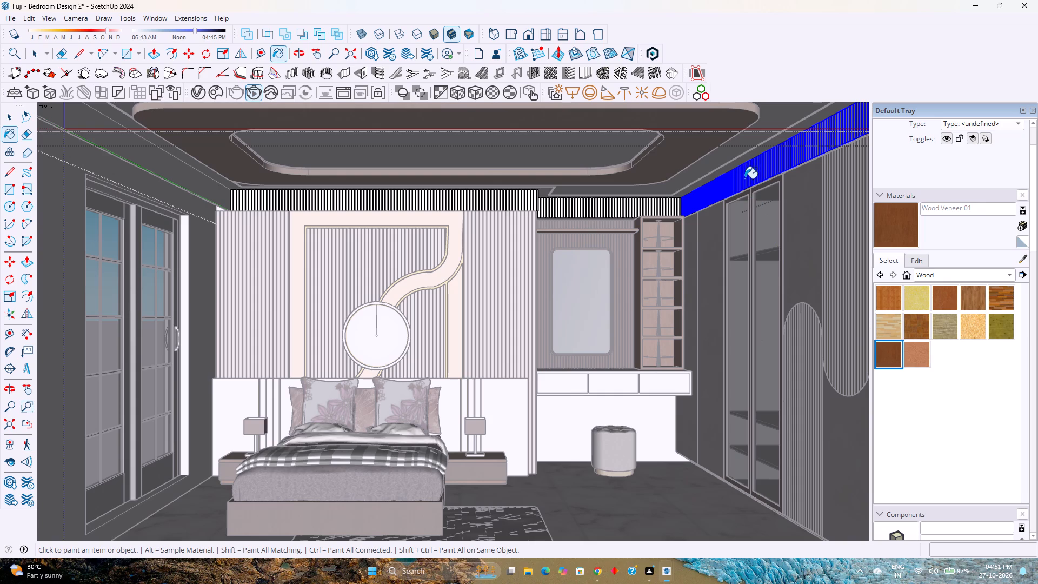
left_click(744, 178)
left_click(646, 207)
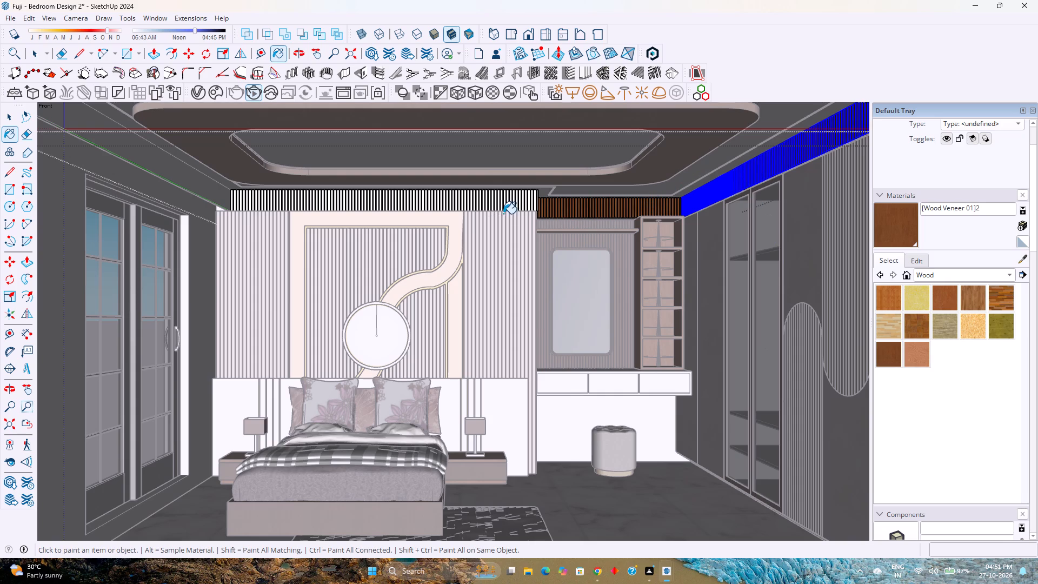
left_click(511, 207)
Paint the short fluted return between the bed-wall and dressing-area bands with the same wood veneer and close the open groups.
scroll(511, 207, "up", 8)
middle_click_drag(548, 212, 416, 226)
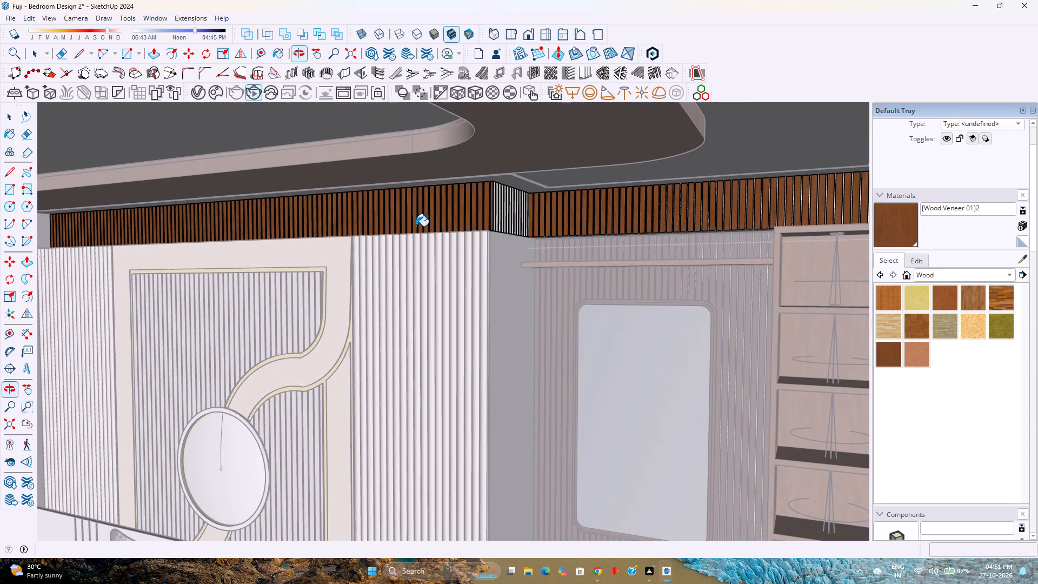
left_click(510, 219)
scroll(510, 220, "down", 9)
middle_click_drag(500, 241, 660, 243)
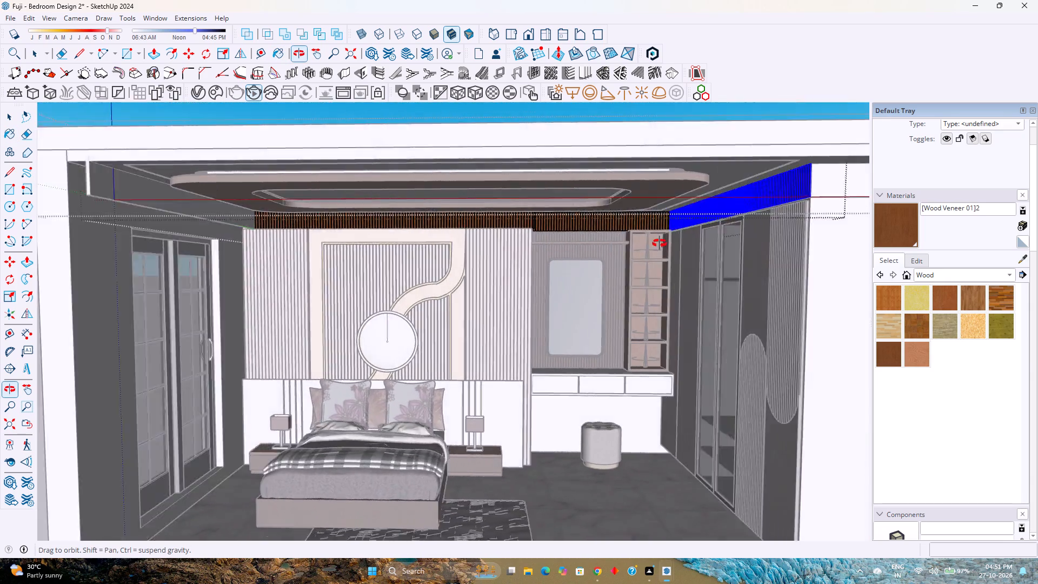
middle_click_drag(660, 243, 624, 233)
middle_click(624, 233)
key("space")
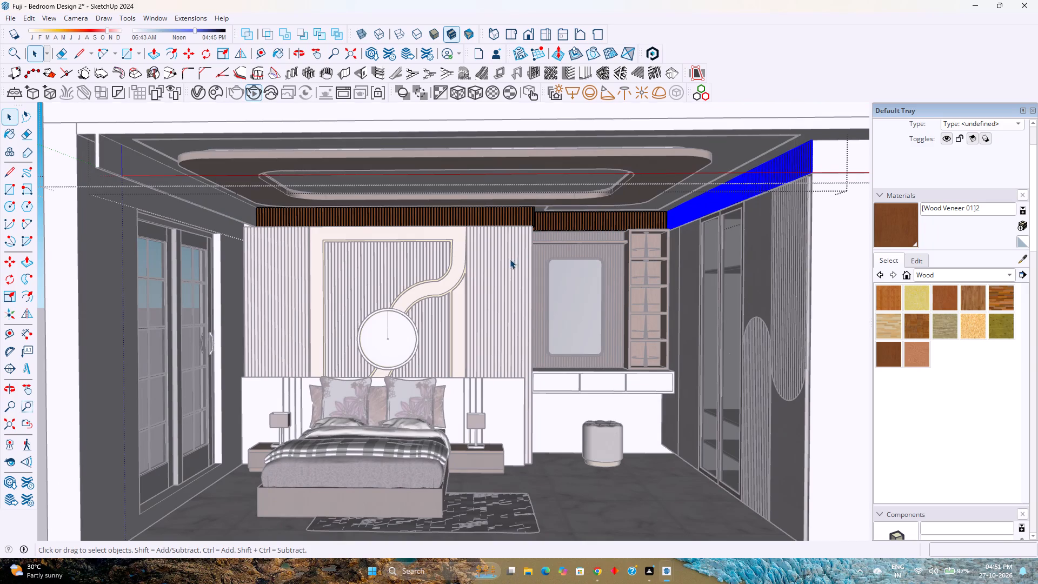
key("Escape")
Darken the fluted bands' wood veneer material to HLS lightness 19 and saturation 37.
scroll(503, 260, "up", 2)
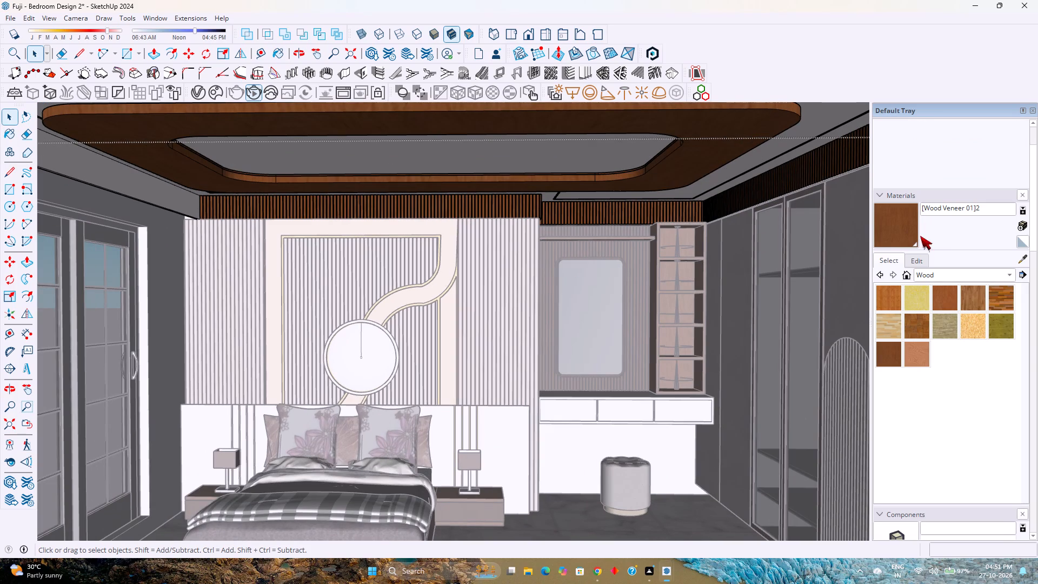
left_click(916, 260)
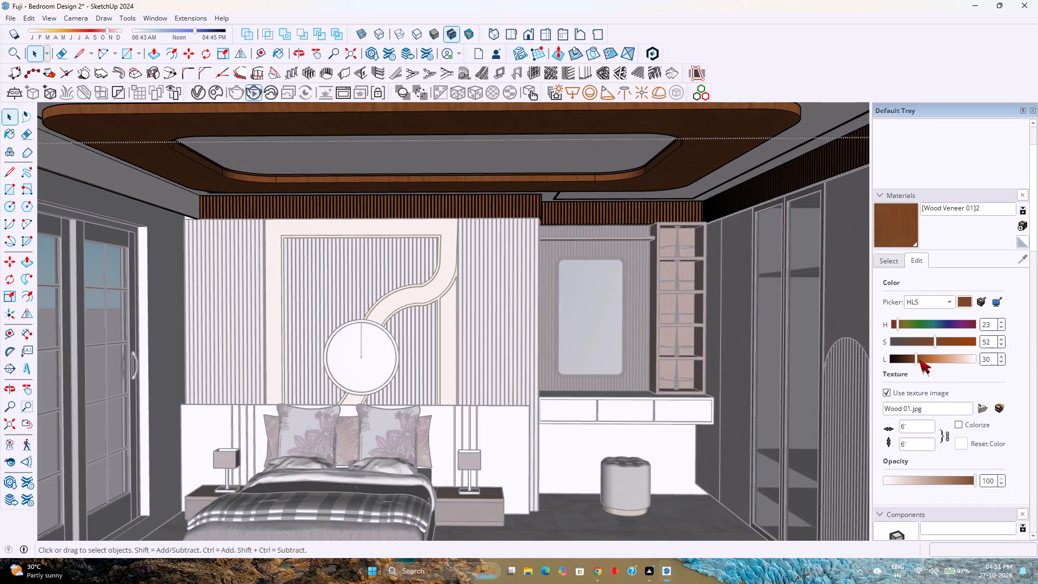
left_click_drag(919, 360, 909, 359)
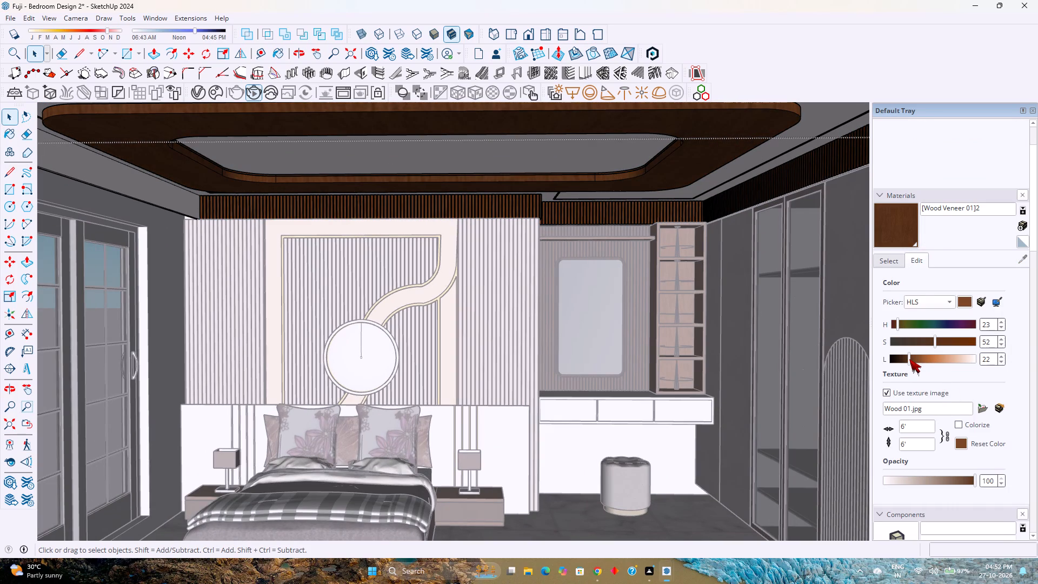
left_click_drag(909, 359, 906, 359)
left_click_drag(937, 344, 932, 343)
left_click_drag(932, 343, 922, 343)
key("space")
left_click(634, 220)
key("Escape")
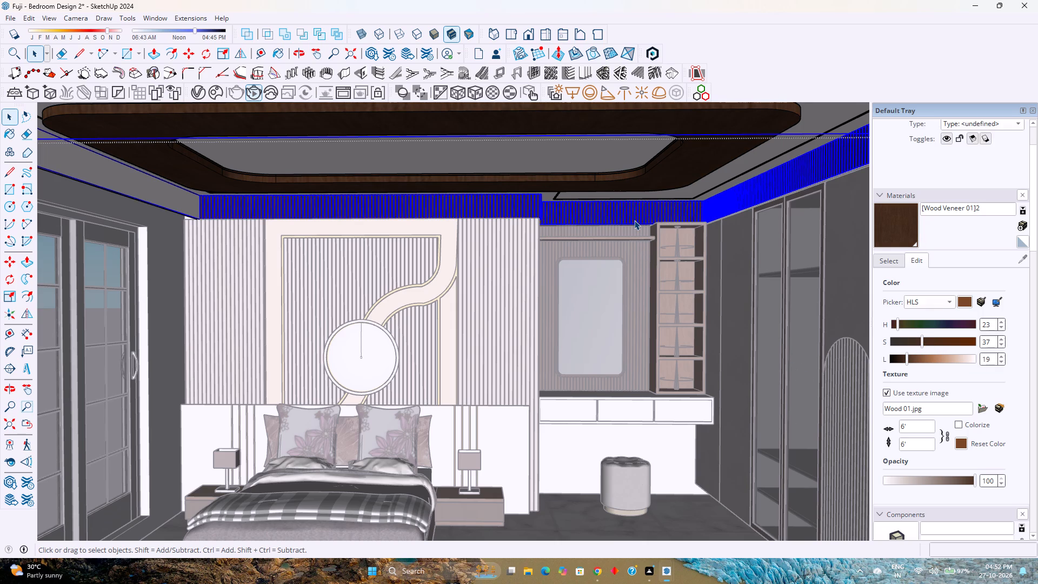
key("Escape")
Repaint the false ceiling's rounded central frame with the library's Wood Veneer 01 and close all open groups.
double_click(675, 156)
double_click(675, 156)
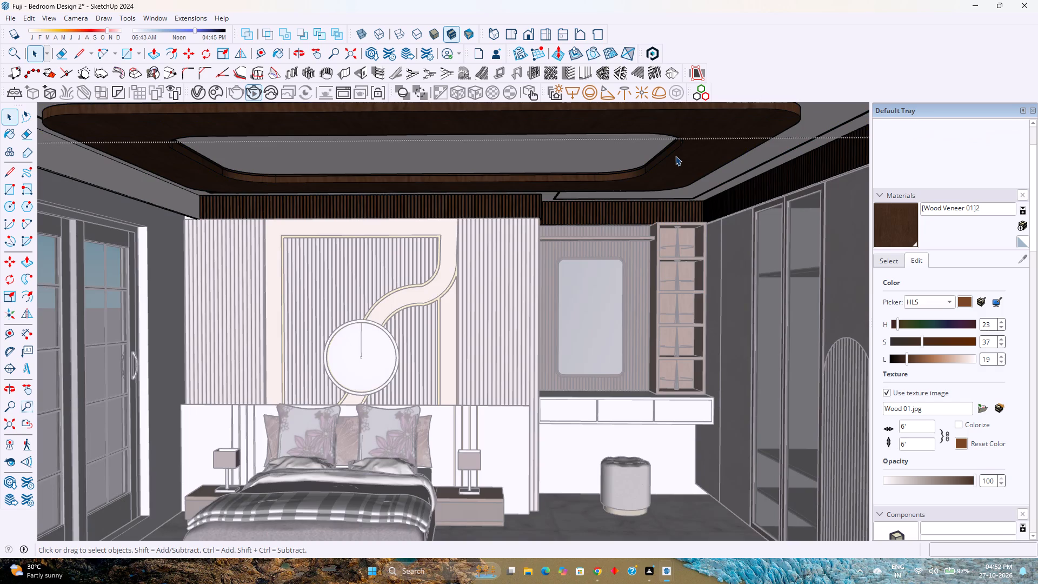
left_click(675, 156)
double_click(675, 156)
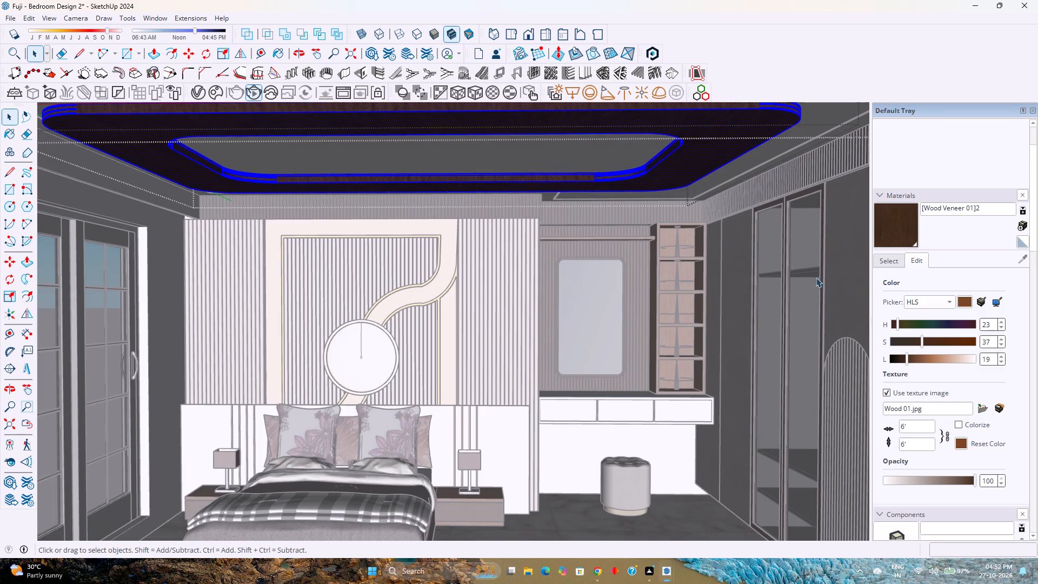
left_click(884, 263)
left_click(894, 363)
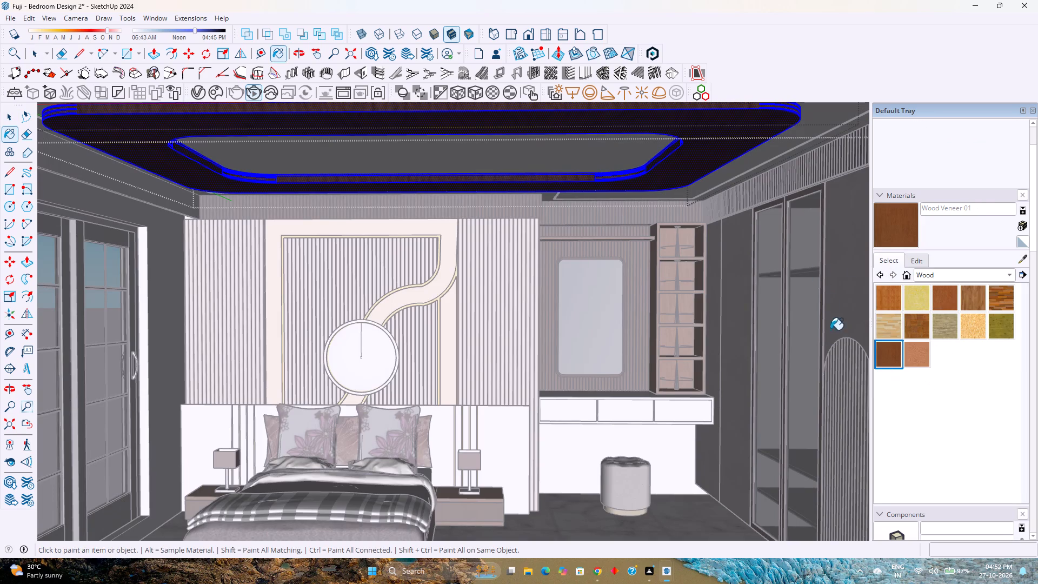
left_click(753, 131)
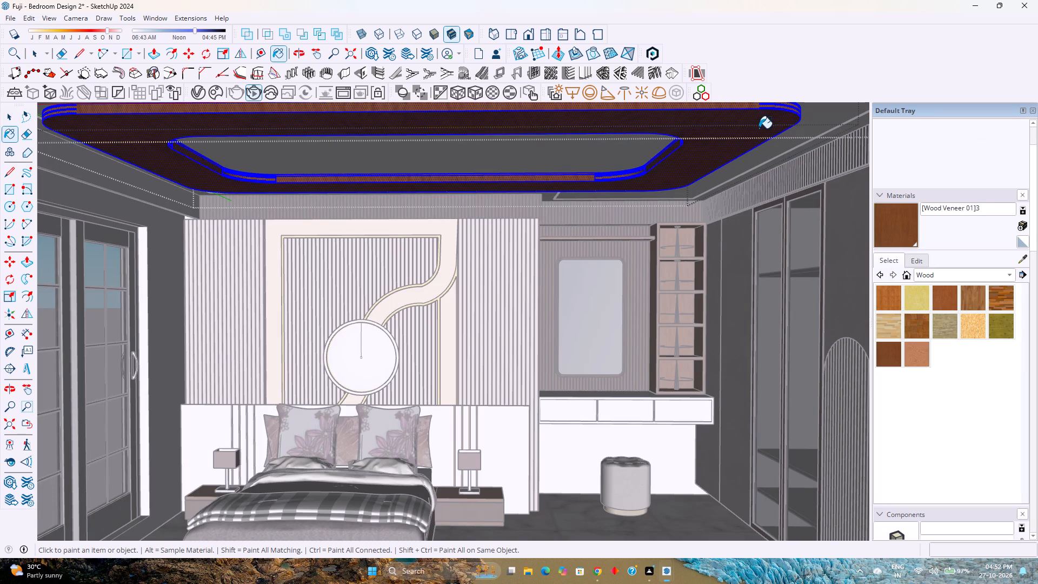
key("space")
key("Escape")
scroll(636, 321, "down", 4)
key("Escape")
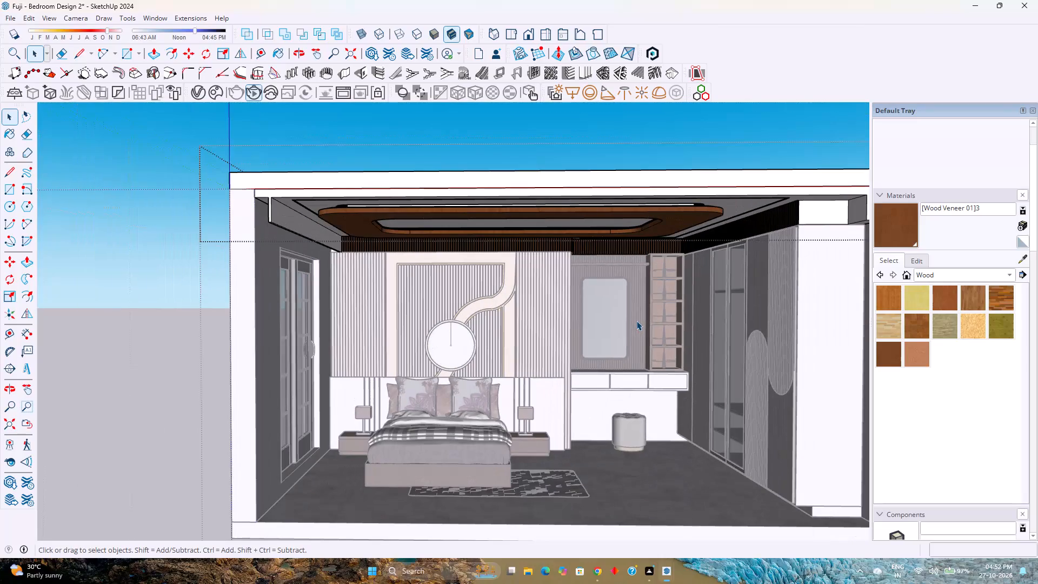
middle_click_drag(629, 321, 614, 295)
middle_click(614, 295)
key("Escape")
key("Escape")
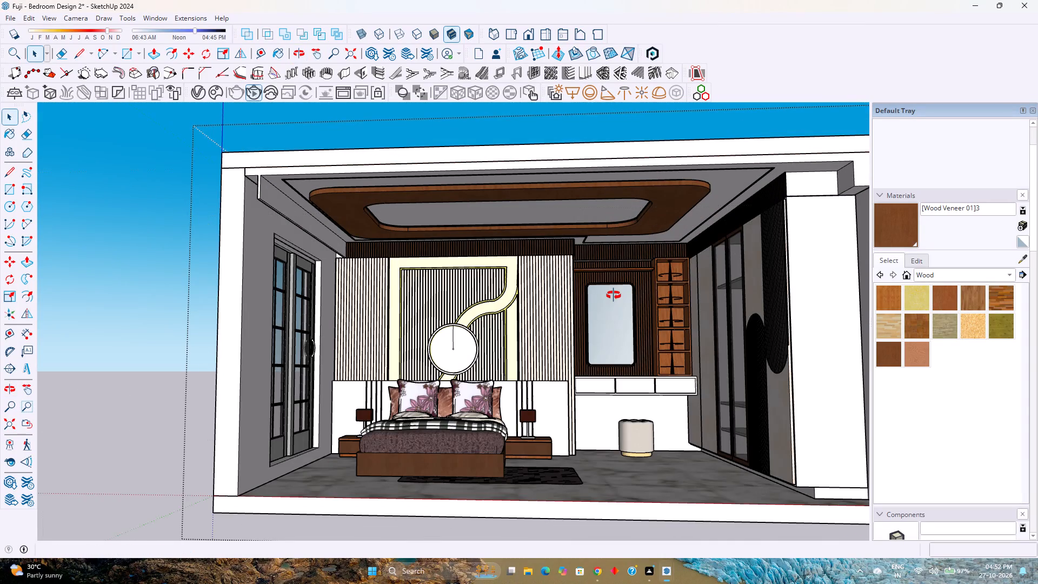
key("Escape")
Check the wood finishes in a V-Ray interactive render from the Right view, framed towards the bed wall.
left_click(542, 33)
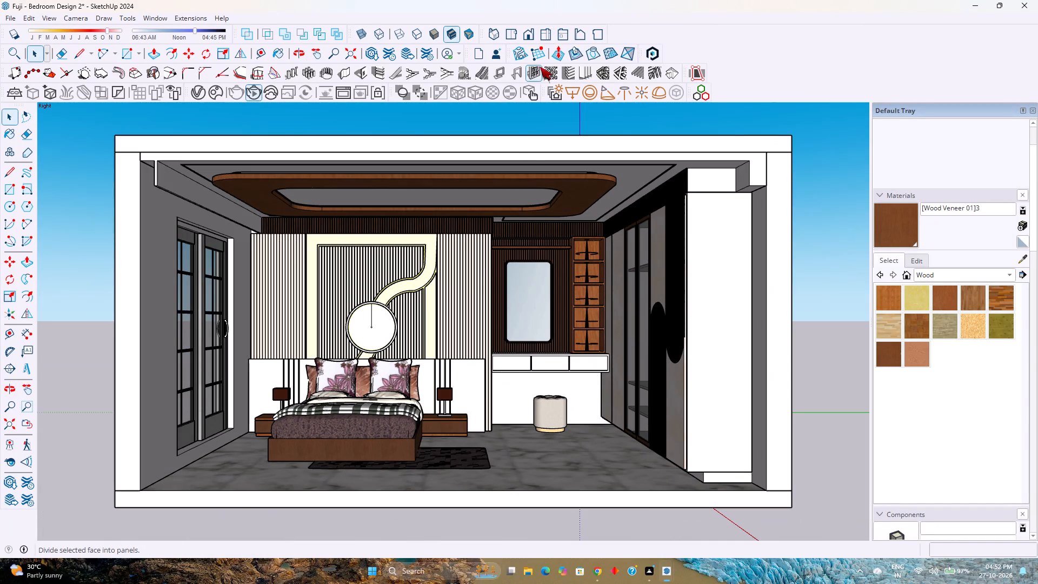
scroll(395, 316, "up", 5)
scroll(395, 316, "down", 1)
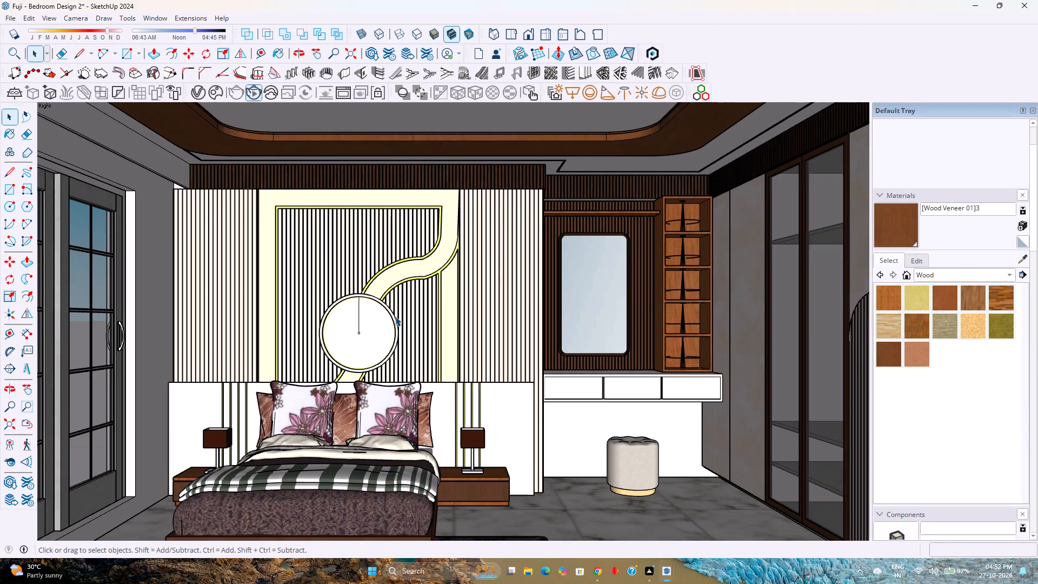
scroll(395, 316, "down", 1)
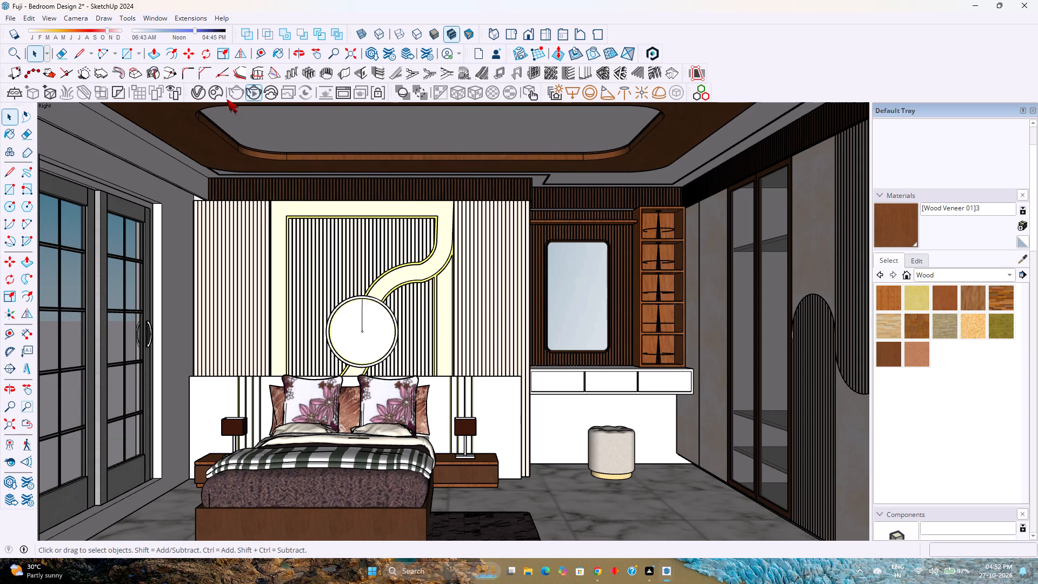
left_click(256, 91)
left_click(255, 98)
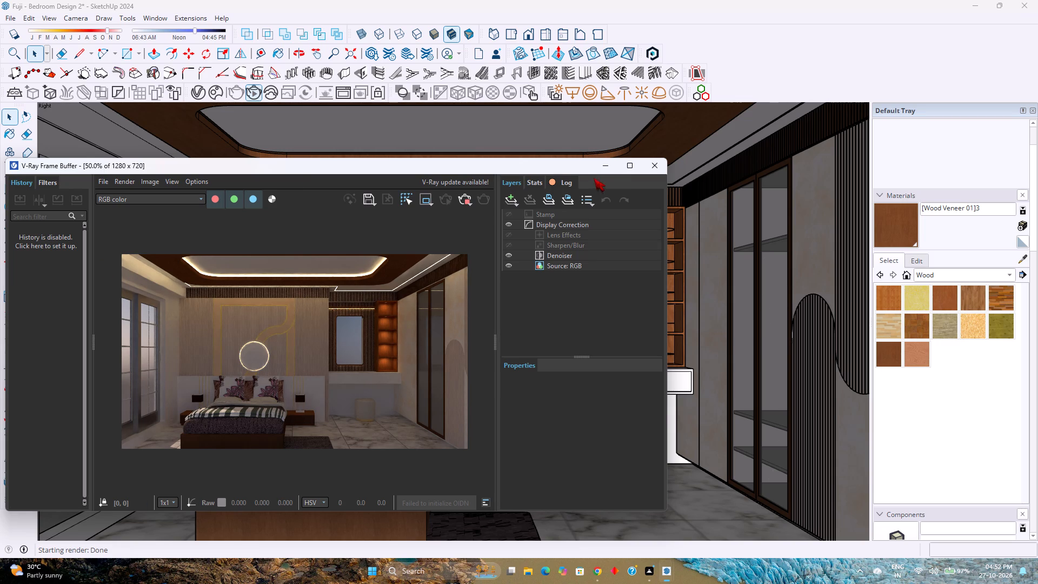
left_click(607, 165)
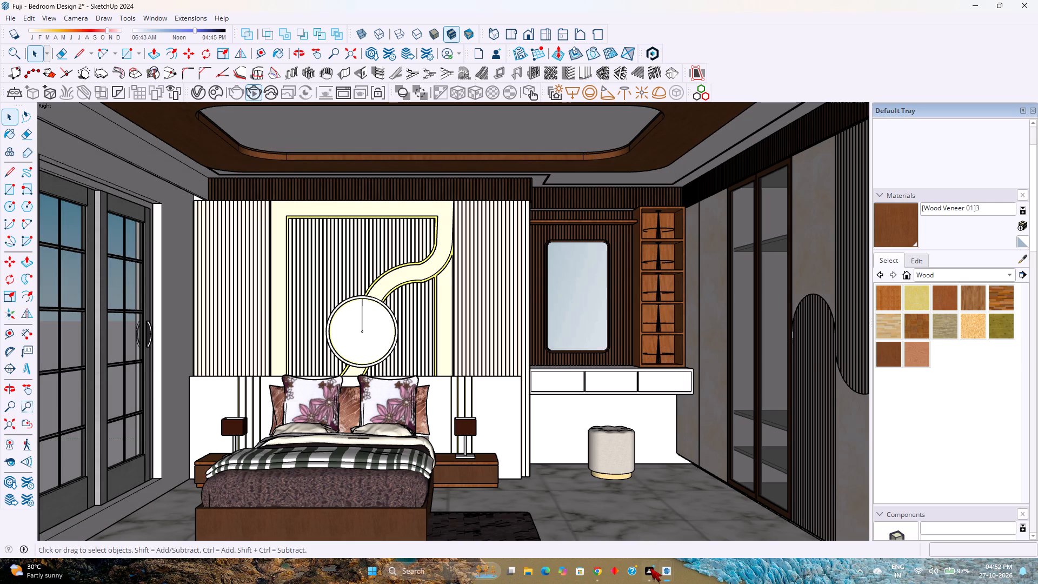
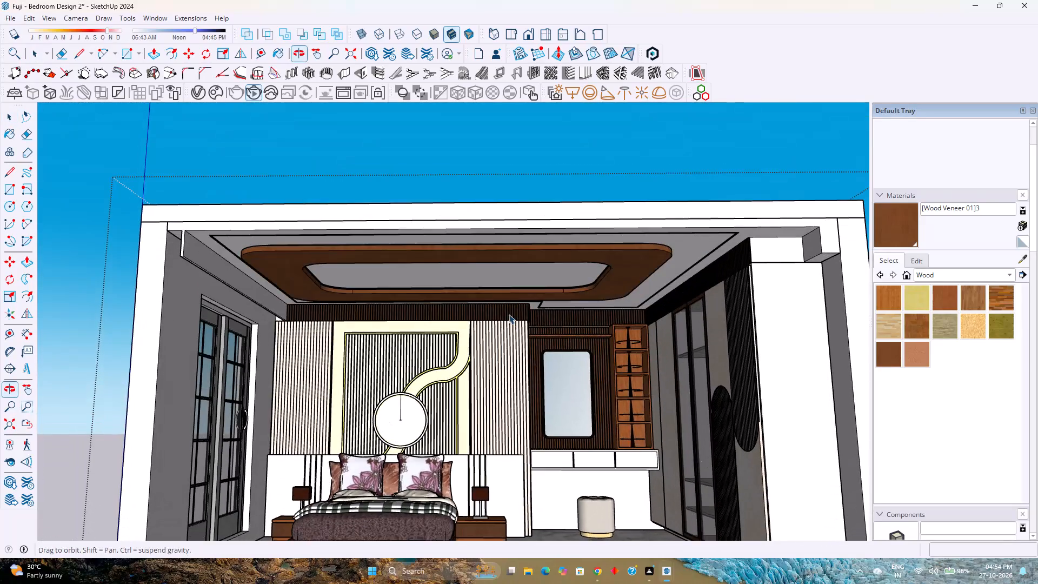
Open the rounded wooden ceiling frame's group and push/pull its underside face down by 1".
middle_click(509, 314)
scroll(600, 271, "up", 7)
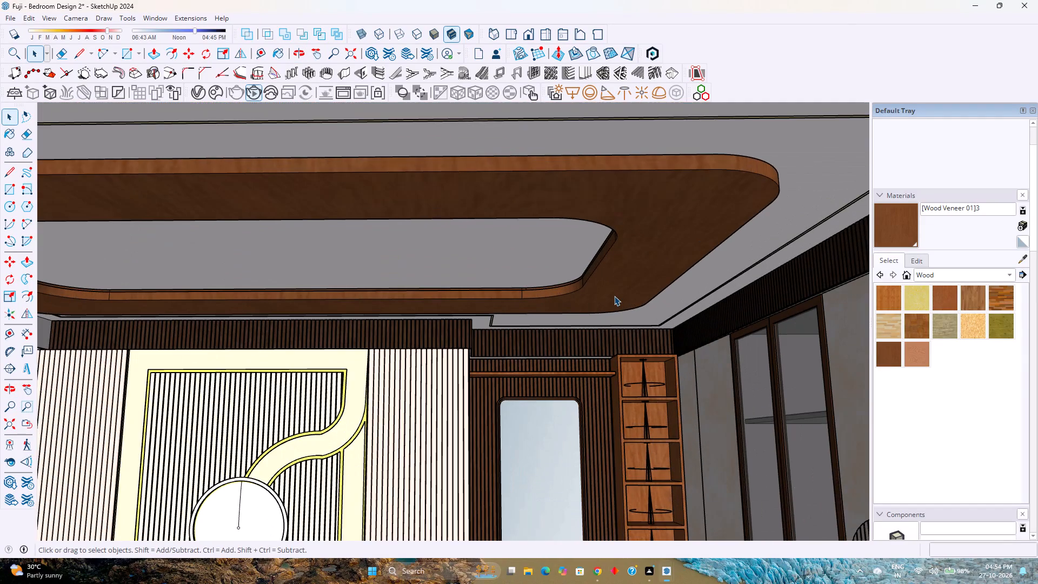
scroll(614, 296, "down", 1)
middle_click_drag(614, 296, 612, 264)
scroll(616, 261, "down", 3)
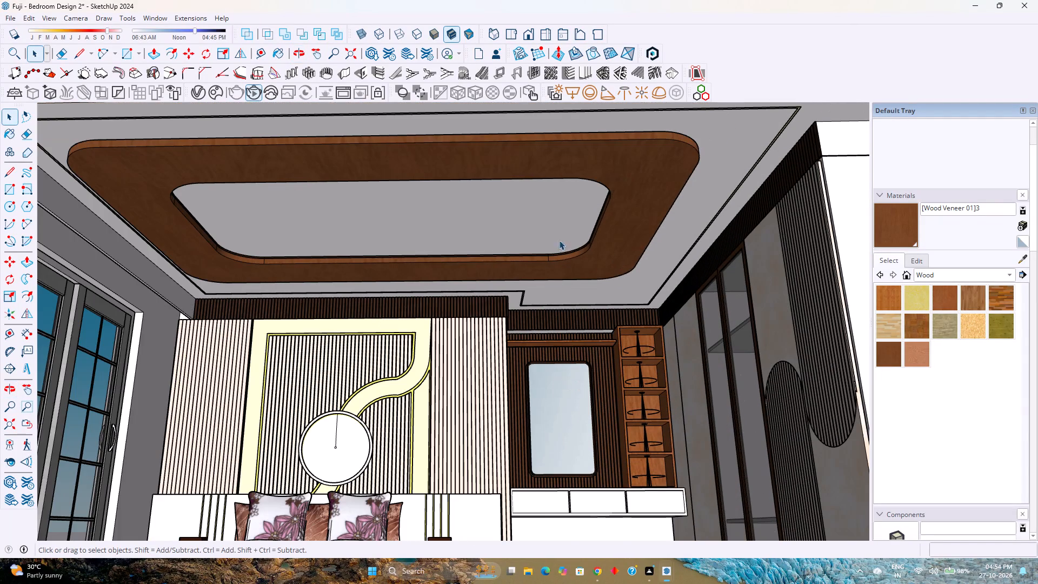
scroll(542, 253, "down", 1)
middle_click_drag(578, 245, 592, 263, "shift")
middle_click(592, 263, "shift")
double_click(626, 243)
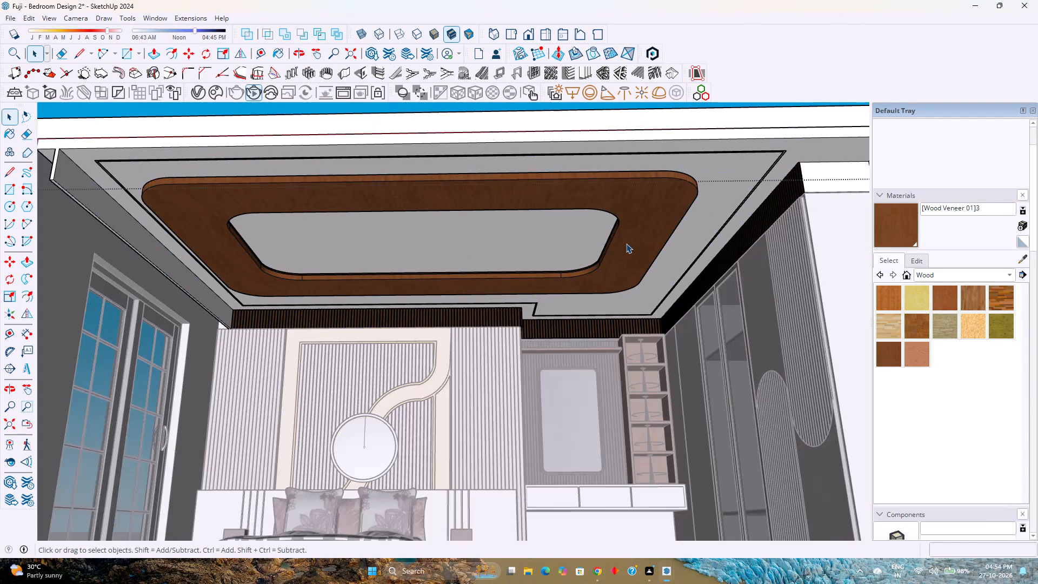
scroll(626, 243, "up", 3)
left_click(626, 243)
double_click(626, 243)
double_click(641, 235)
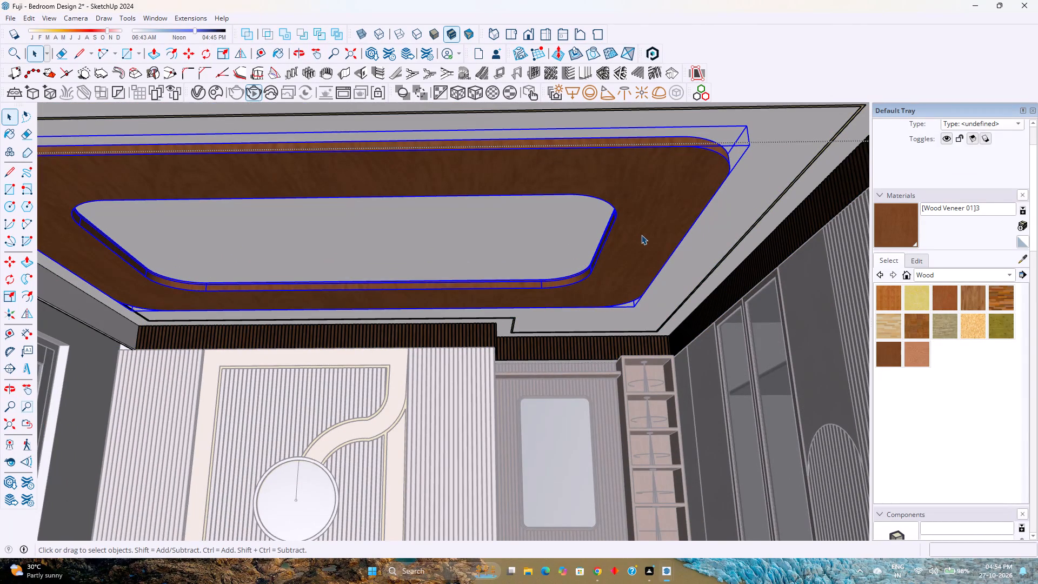
scroll(641, 235, "up", 2)
left_click(641, 235)
key("p")
left_click(641, 235)
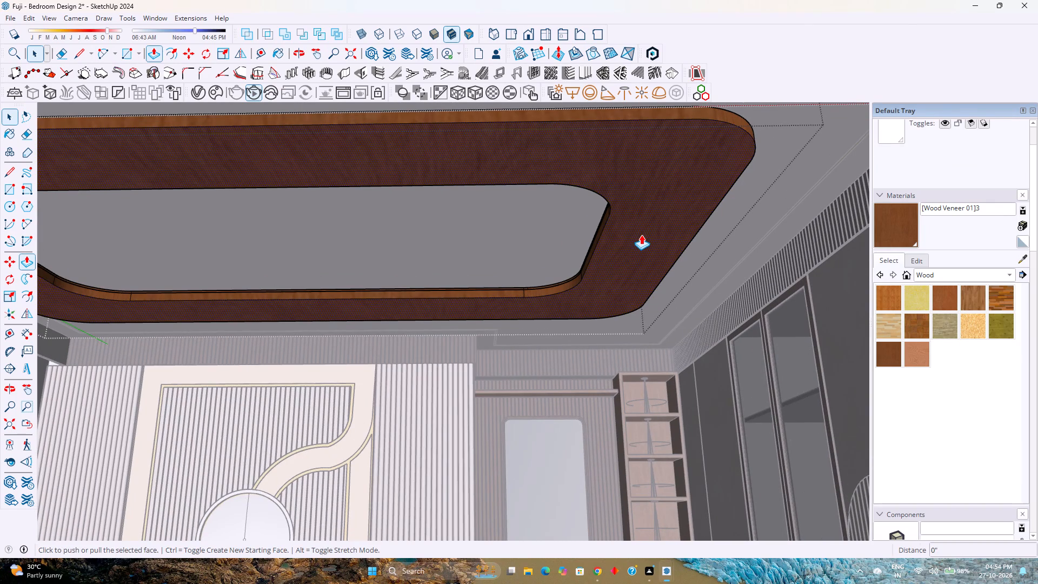
key("1")
key("Return")
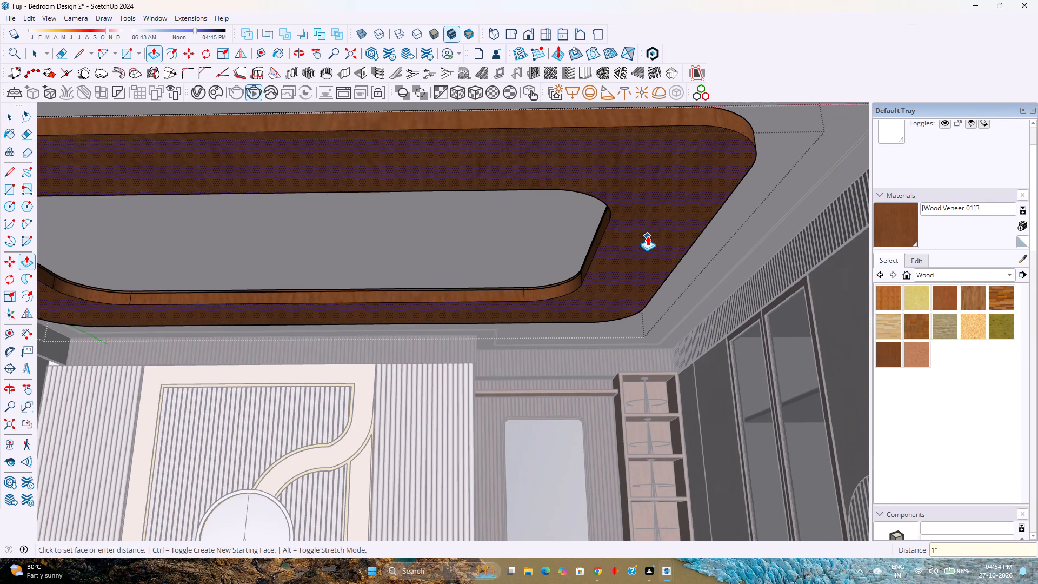
scroll(647, 236, "up", 3)
scroll(647, 236, "down", 3)
key("space")
Place guides 9" outward from the opening's two short edges on the wooden frame's underside, at the wardrobe and window ends.
scroll(647, 236, "down", 3)
middle_click_drag(647, 236, 663, 273, "shift")
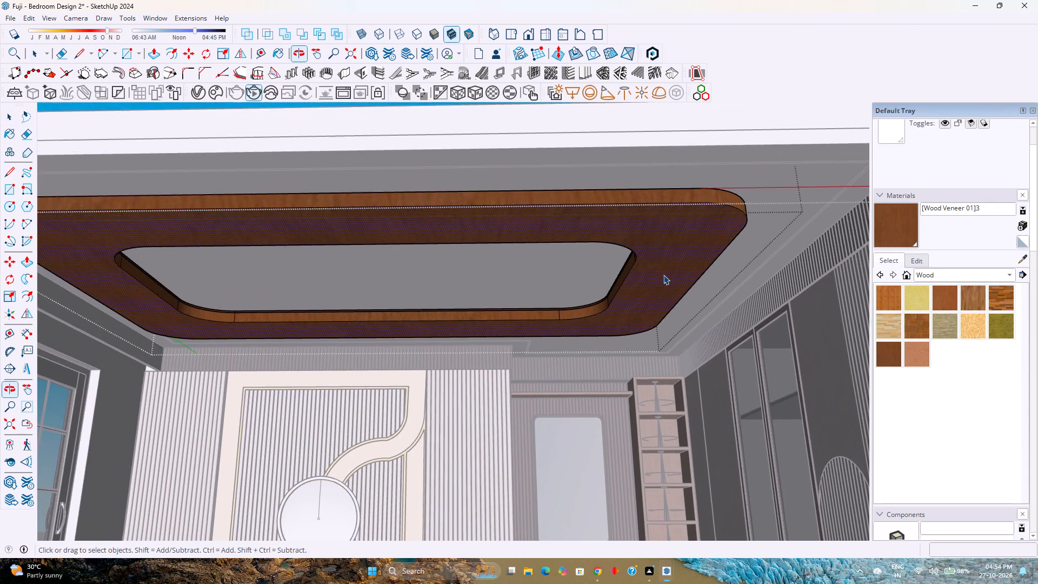
scroll(662, 251, "up", 3)
middle_click_drag(653, 267, 632, 210)
scroll(632, 210, "down", 4)
middle_click_drag(624, 216, 622, 186)
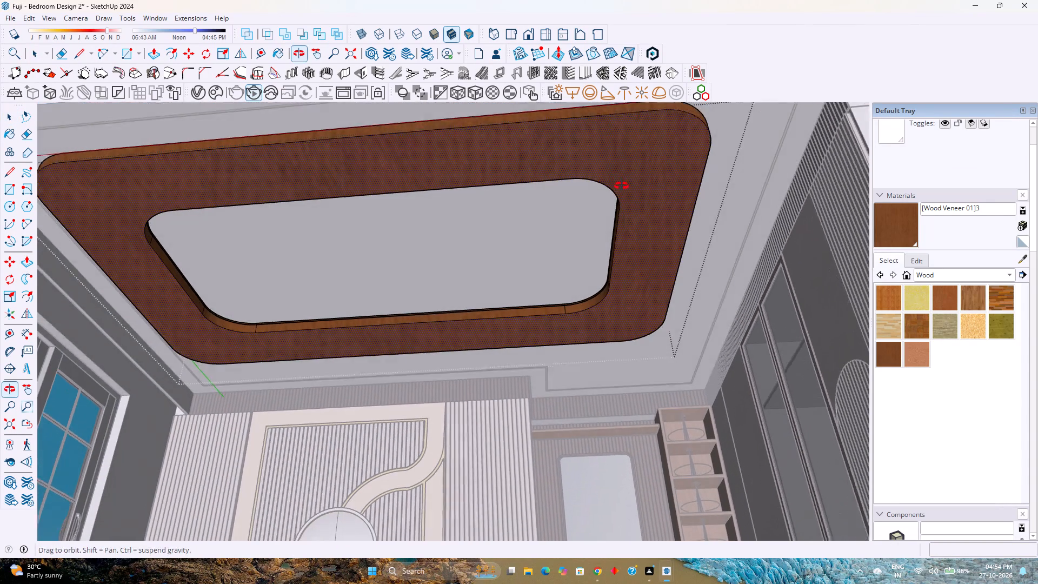
middle_click_drag(622, 186, 623, 183)
left_click(262, 51)
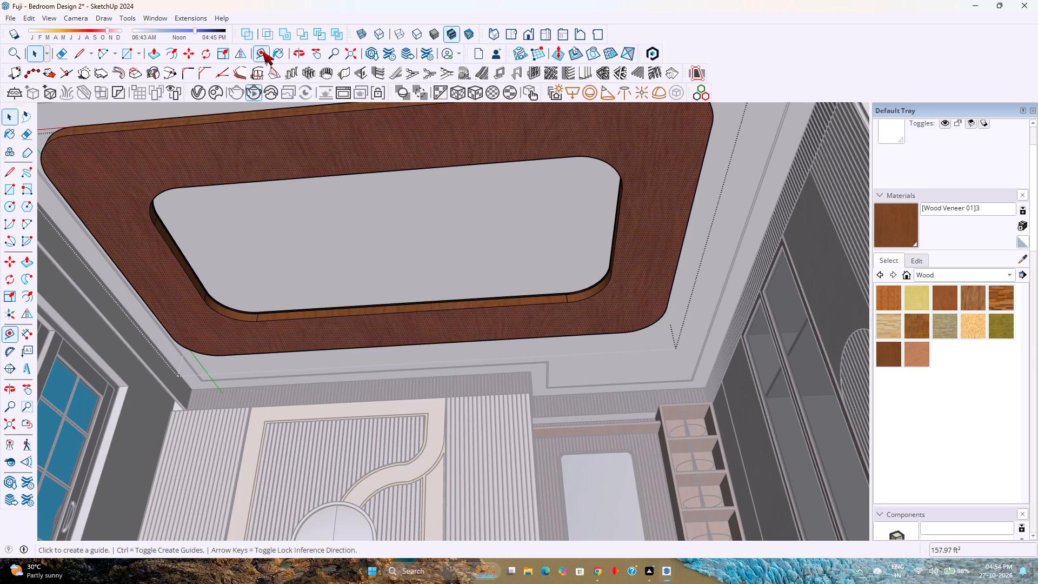
left_click(621, 223)
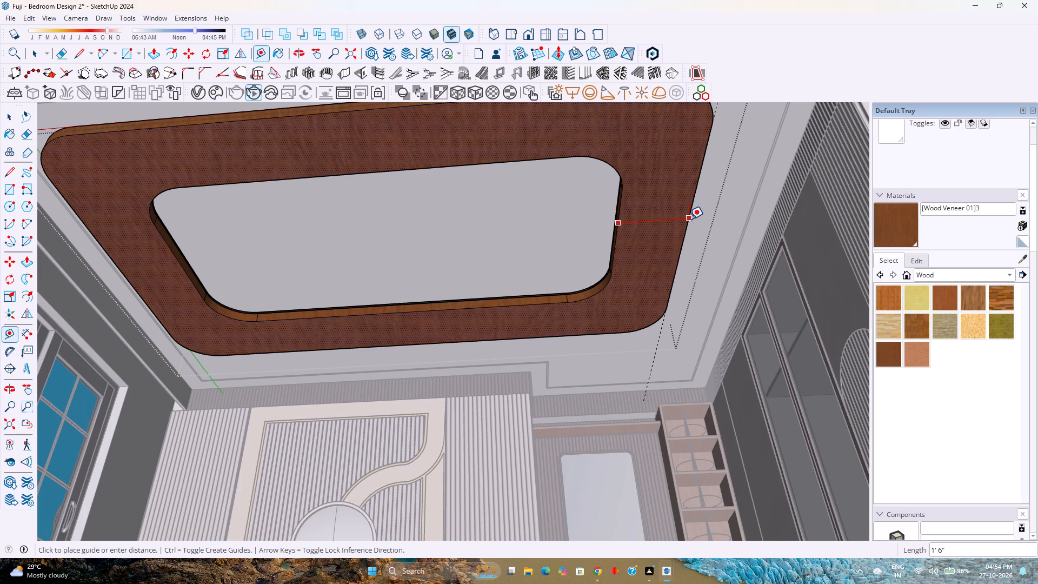
key("9")
key("Return")
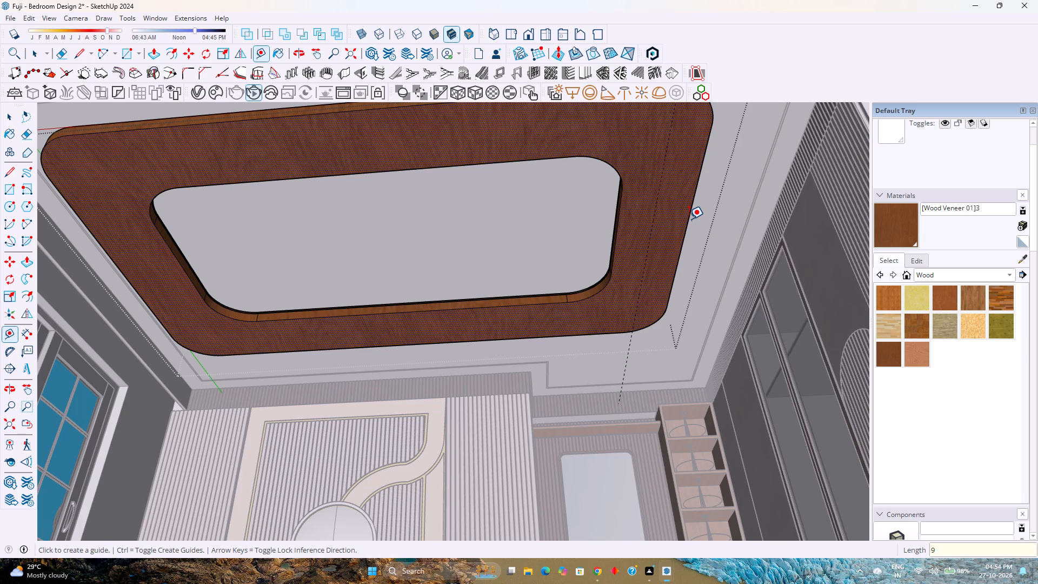
key("8")
key("Return")
key("9")
key("Return")
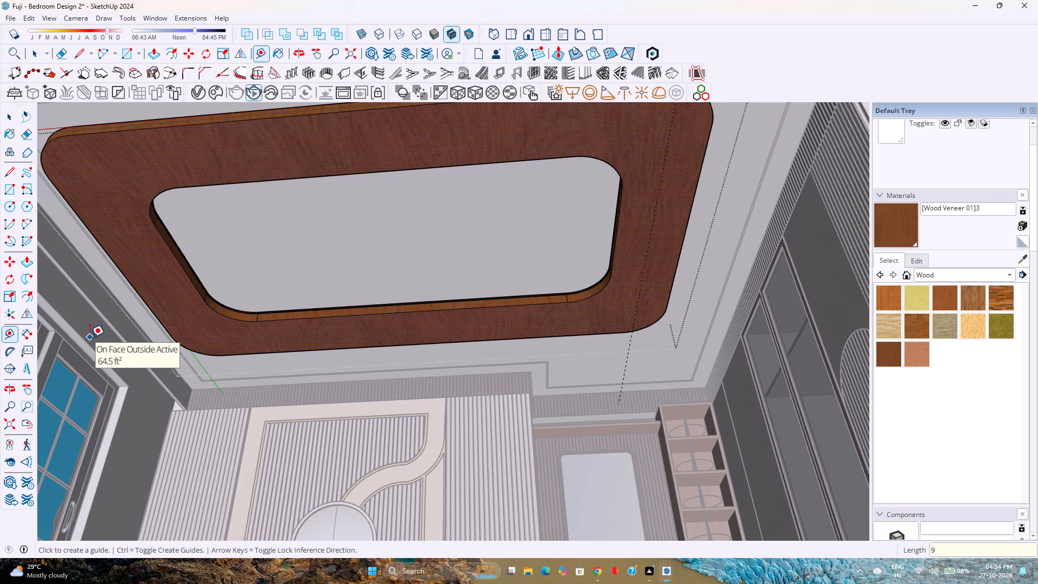
key("Escape")
key("Escape")
left_click(172, 257)
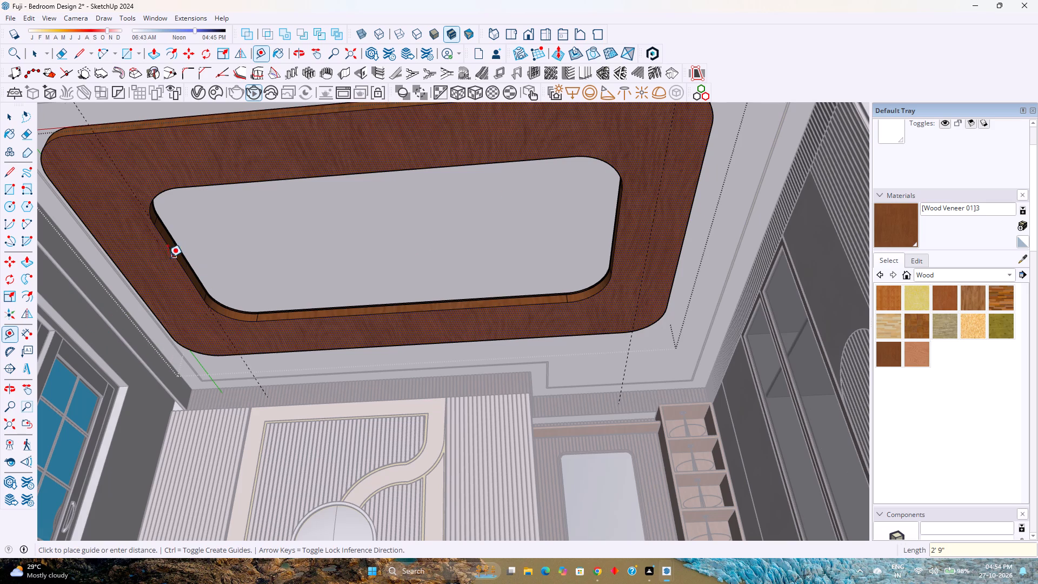
key("9")
key("Return")
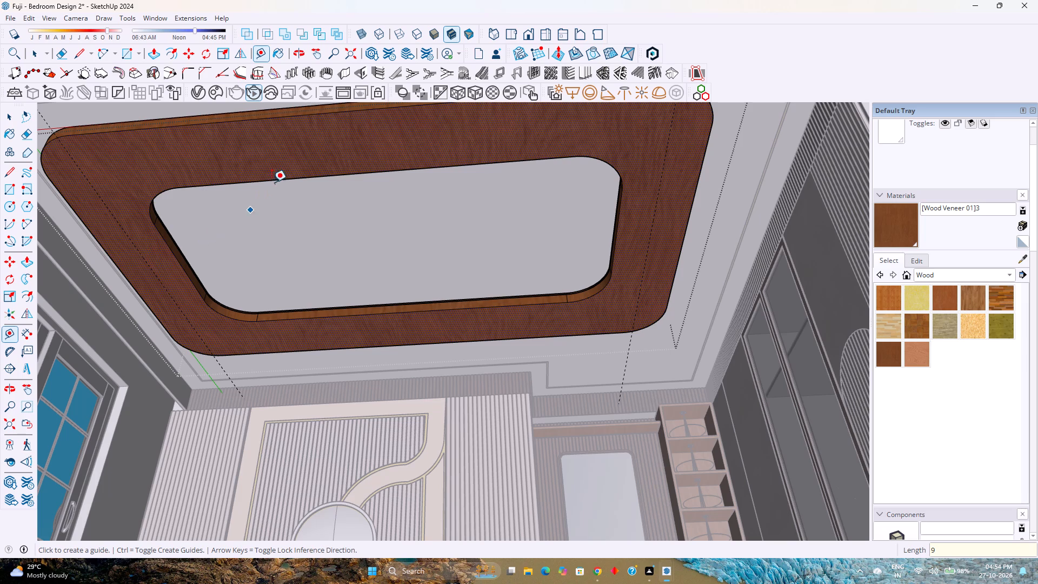
Place guides 9" inward from the wooden frame's two long outer edges, including the one along the bed wall.
left_click(289, 117)
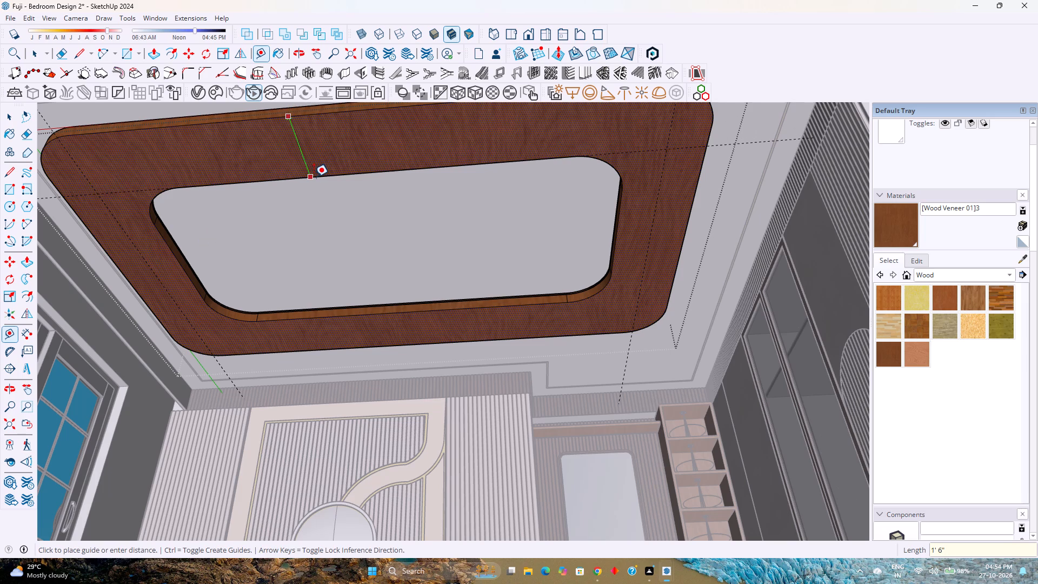
key("9")
key("Return")
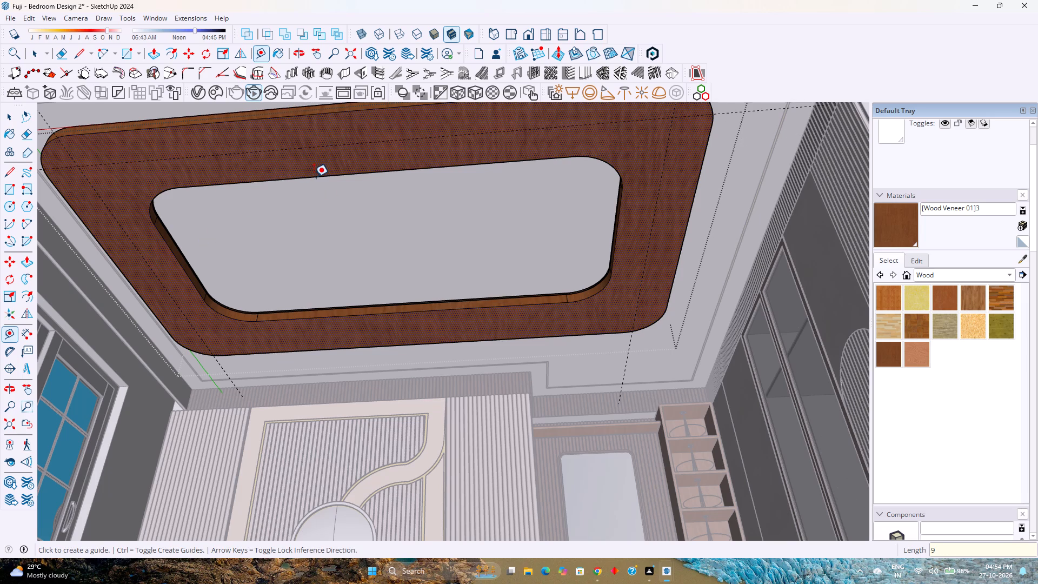
left_click(394, 343)
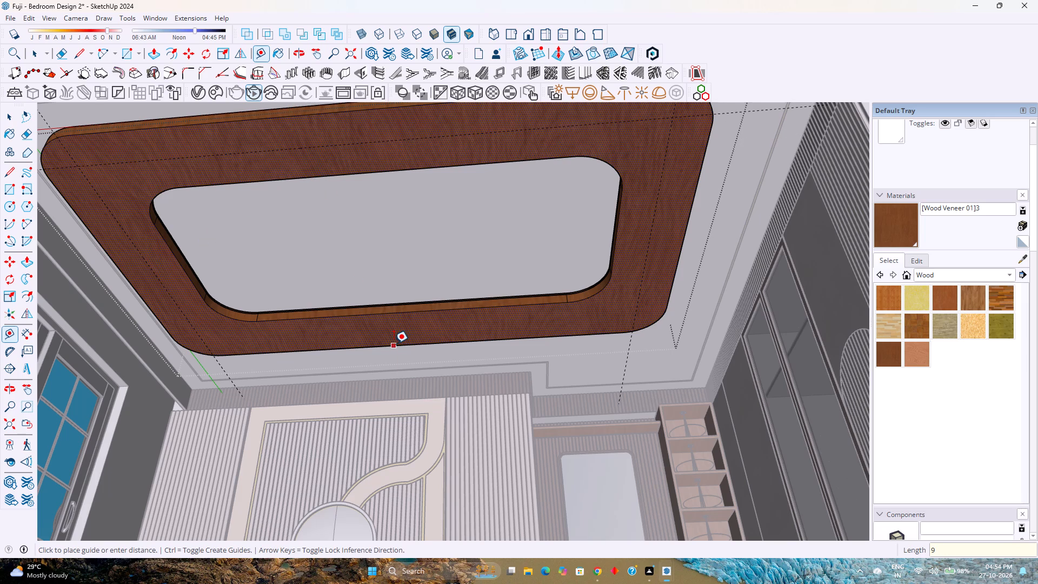
key("Escape")
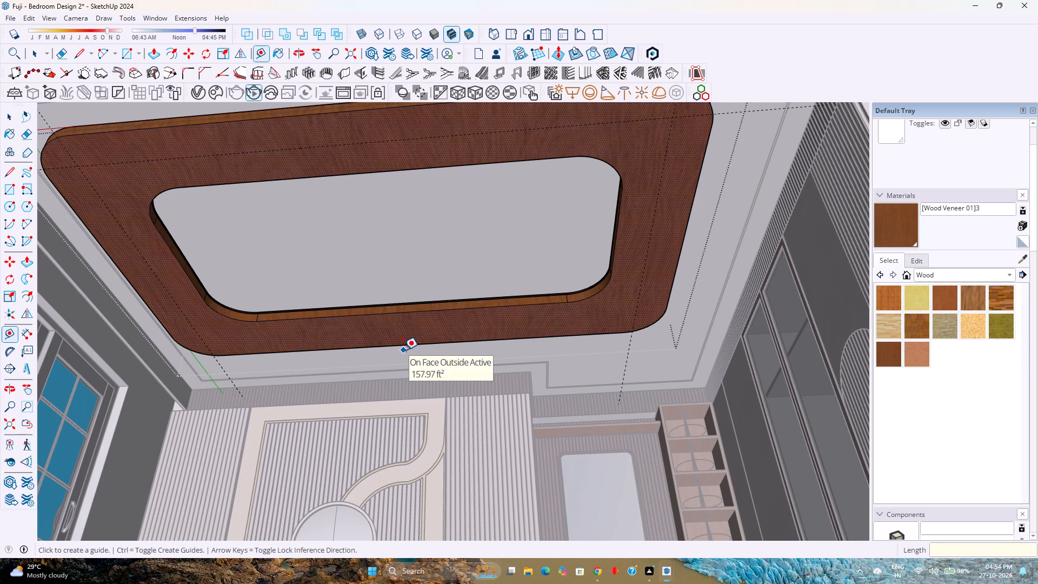
left_click(403, 347)
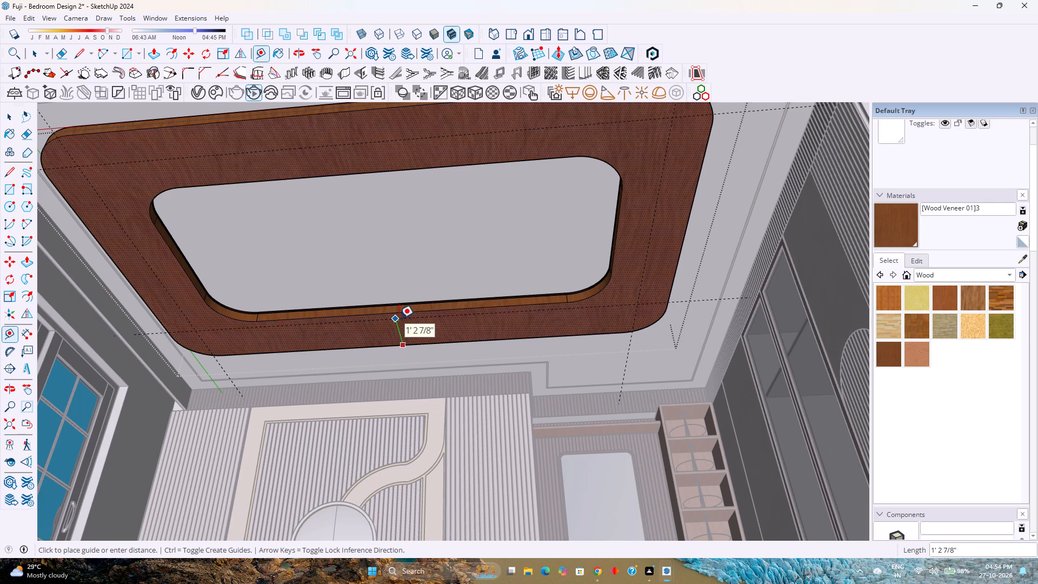
key("9")
key("Return")
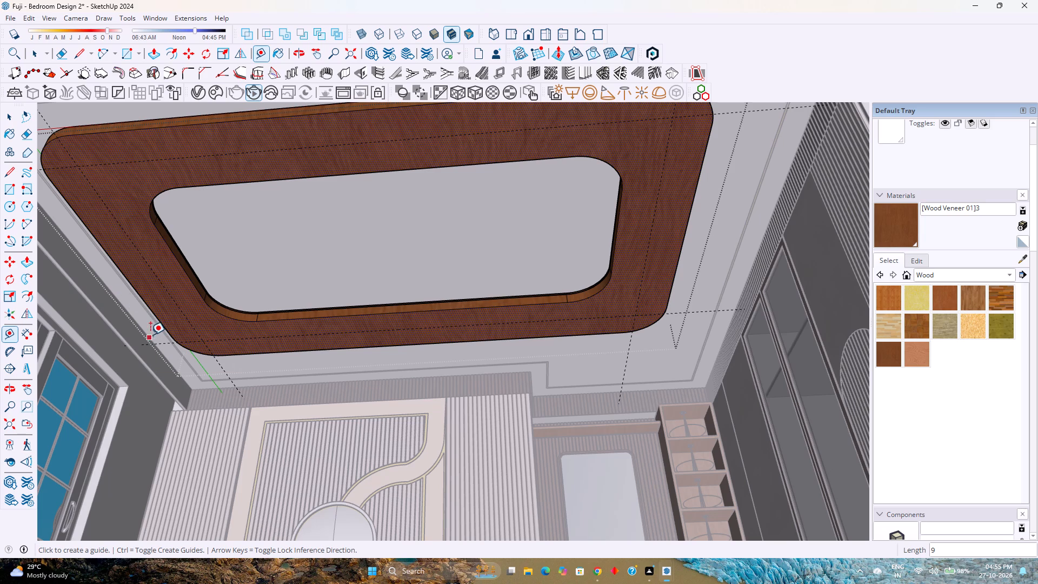
Offset guides 4" inward from the window-end guide and the long-side guide farthest from the bed wall.
left_click(117, 164)
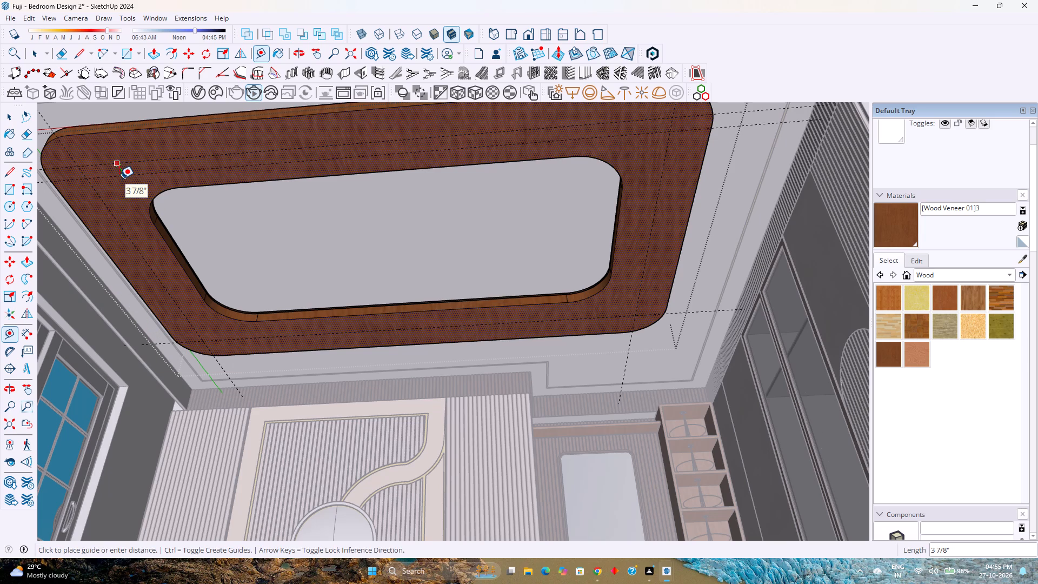
key("4")
key("Return")
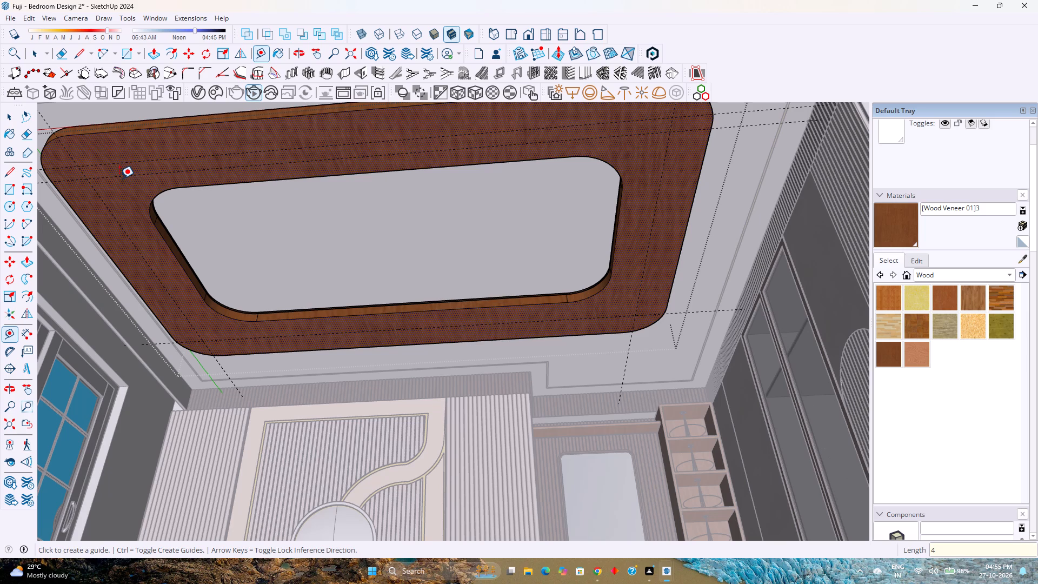
left_click(104, 204)
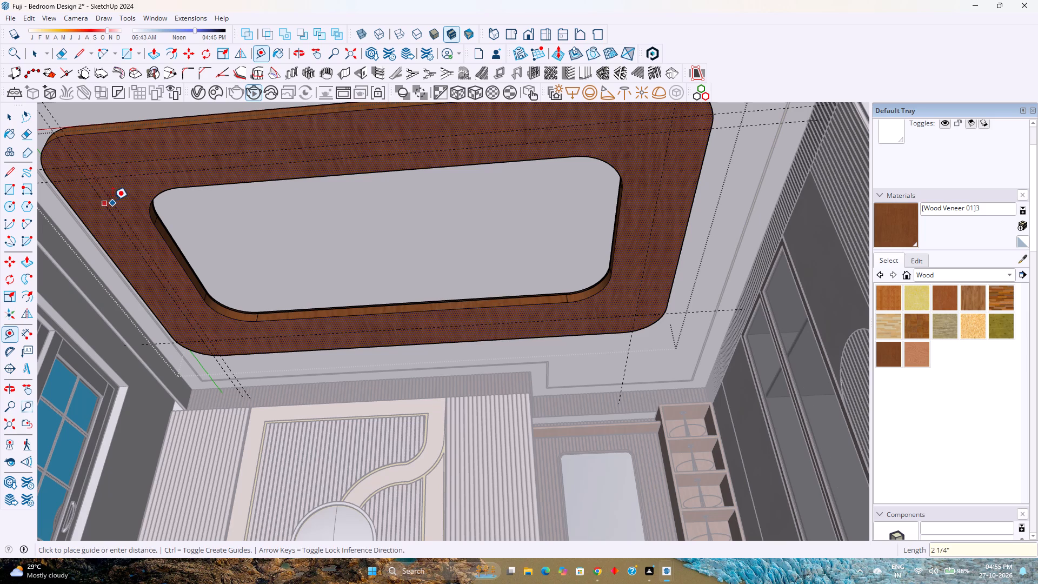
key("3")
key("Return")
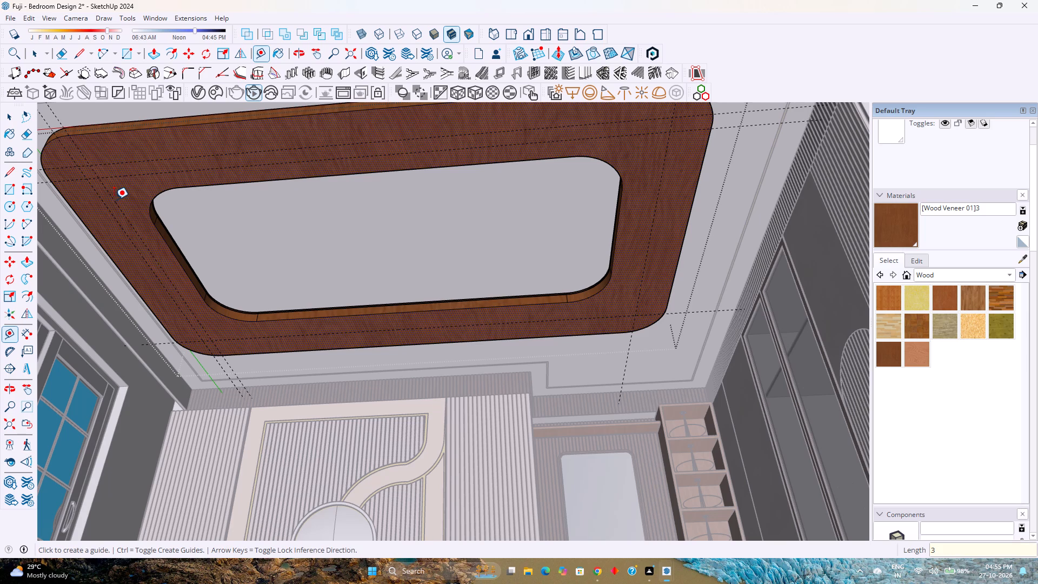
key("4")
key("Return")
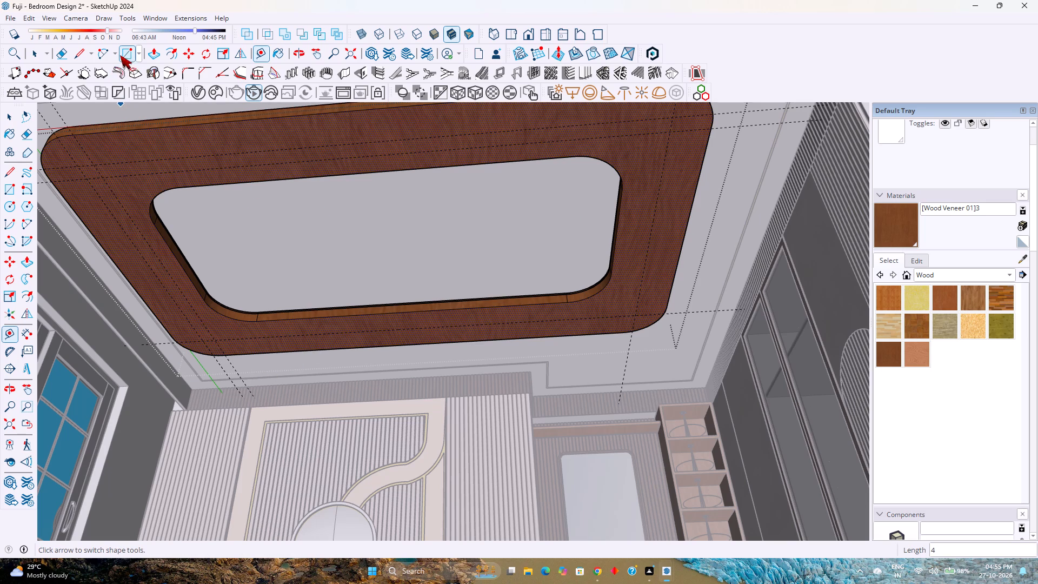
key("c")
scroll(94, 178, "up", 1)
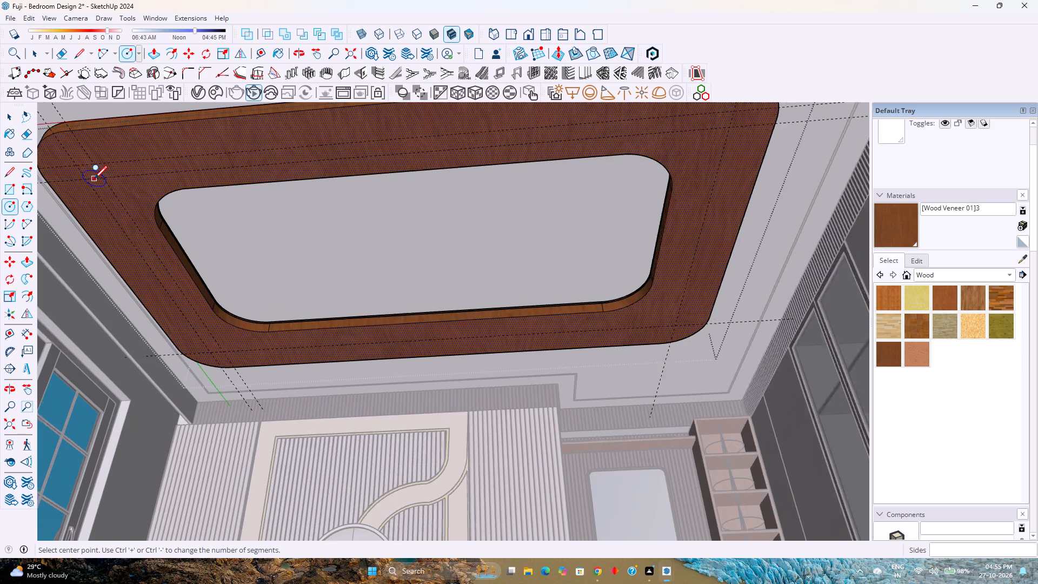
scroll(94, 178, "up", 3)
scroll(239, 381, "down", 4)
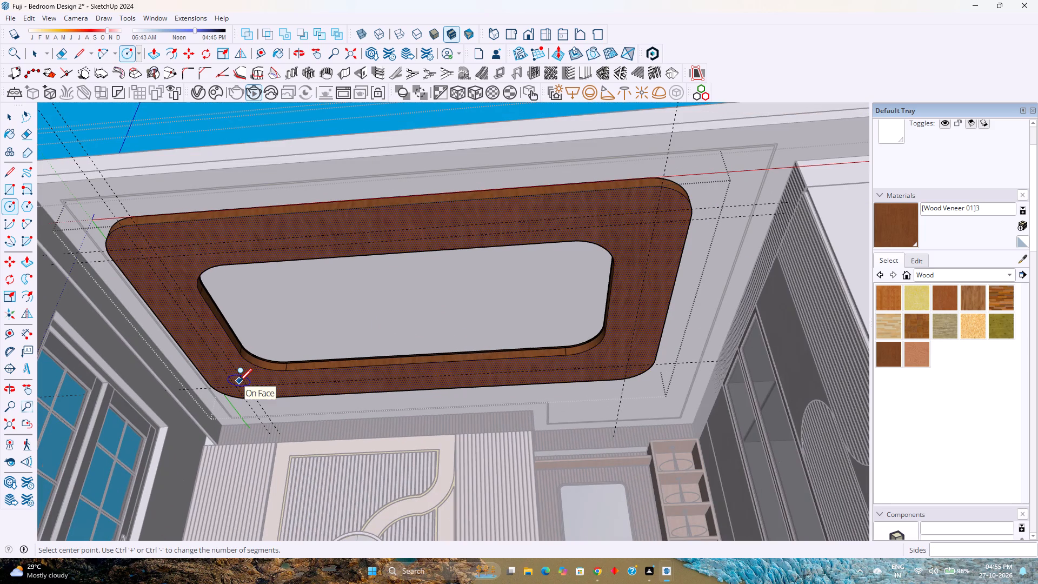
Place a lengthwise guide through the midpoint of the opening's wardrobe-side edge, about 2' 9 1/2" from the long-side guide.
left_click(259, 59)
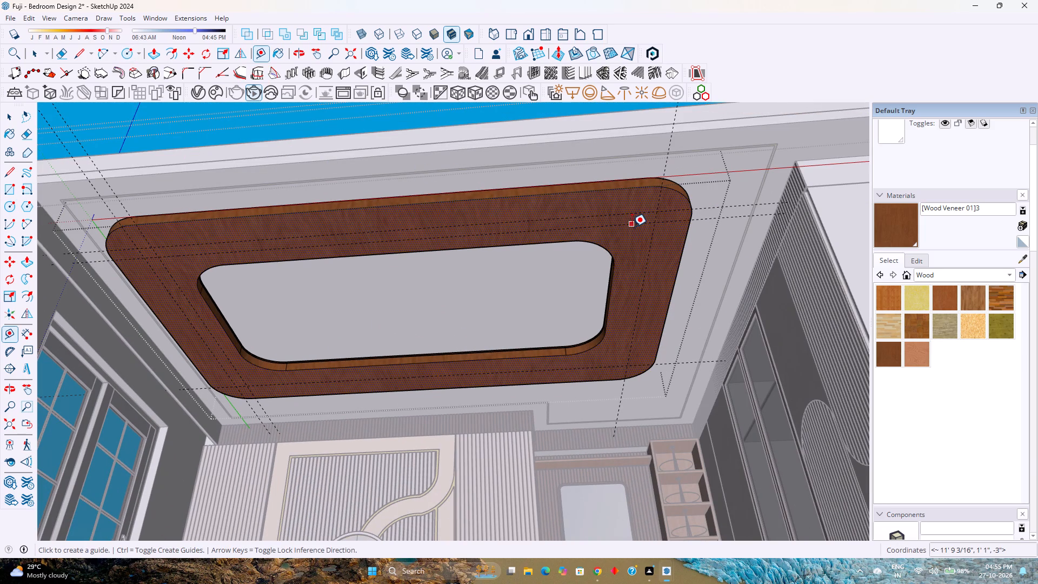
left_click(632, 227)
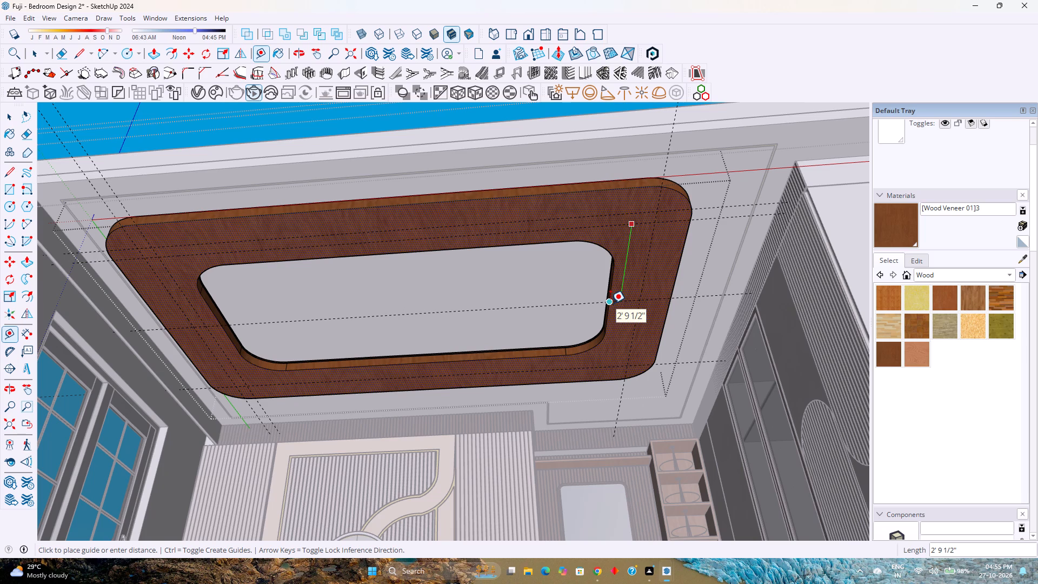
left_click(610, 303)
Draw a 2" radius circle where the lengthwise centre guide crosses the wardrobe-end guide on the wooden frame's underside.
scroll(635, 324, "up", 4)
middle_click_drag(635, 324, 569, 269)
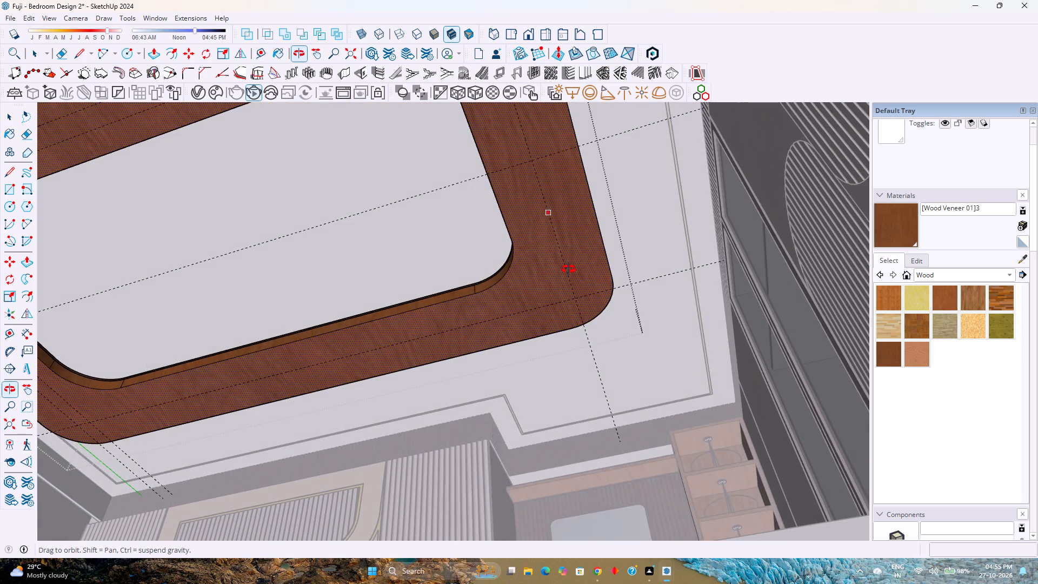
middle_click_drag(569, 269, 593, 311)
scroll(593, 311, "down", 2)
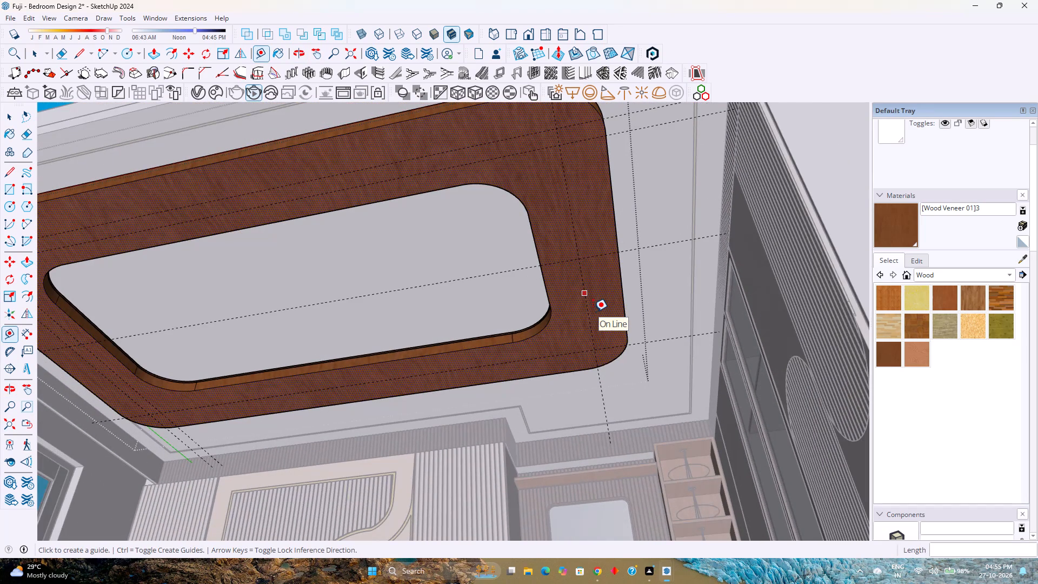
scroll(593, 311, "down", 1)
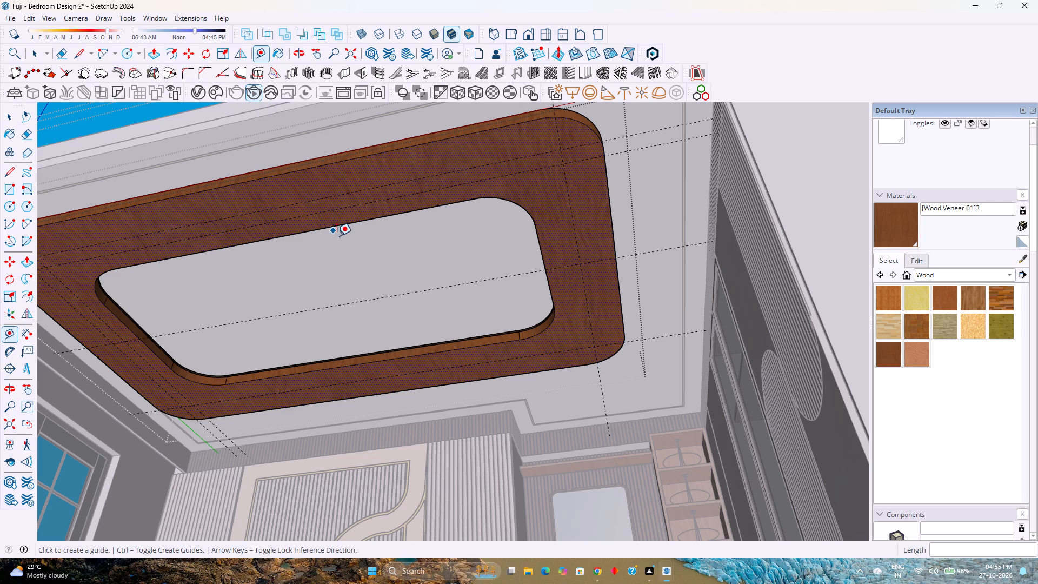
left_click(125, 51)
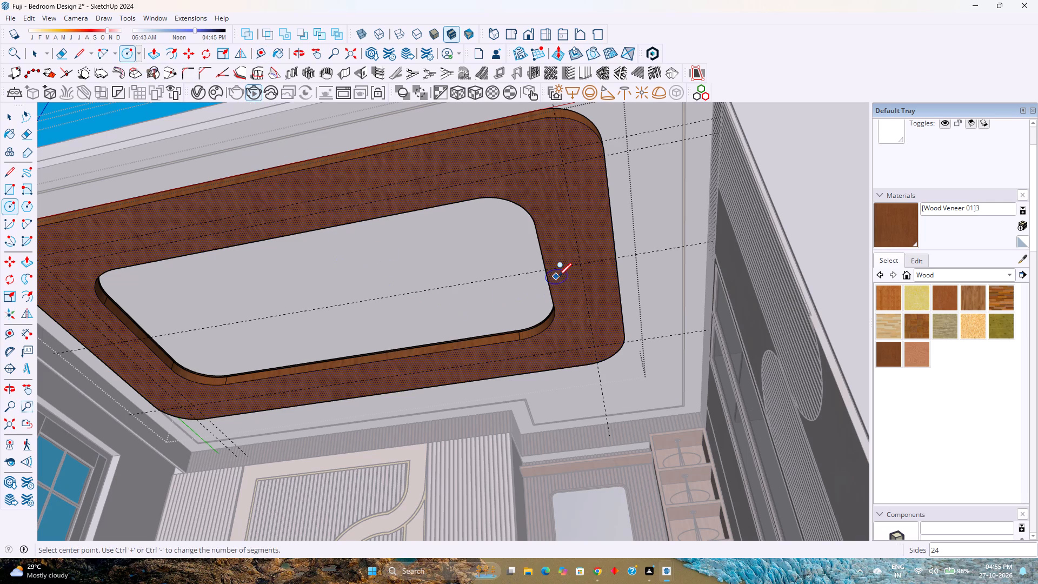
left_click(580, 264)
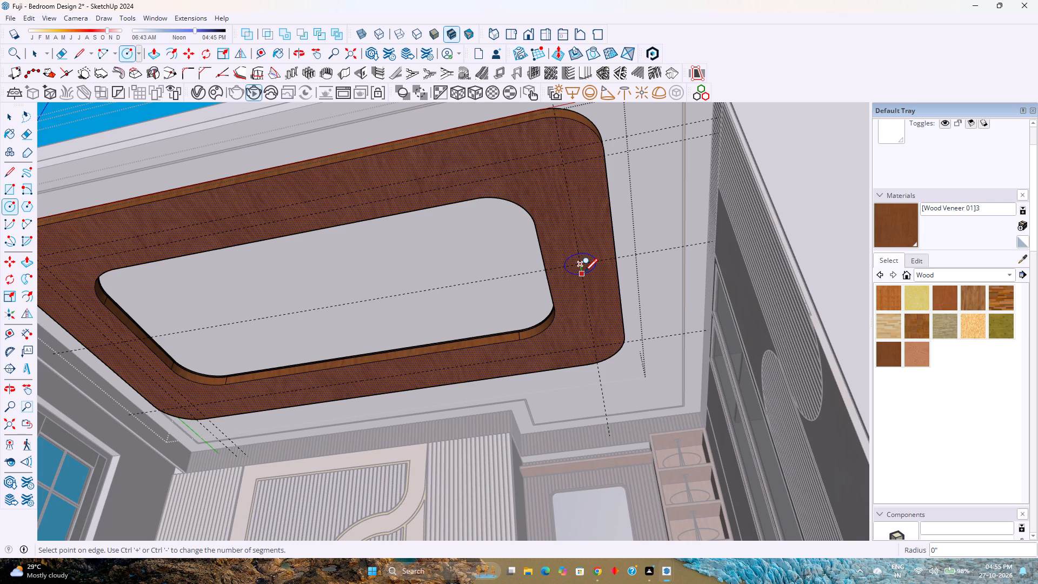
scroll(587, 273, "up", 12)
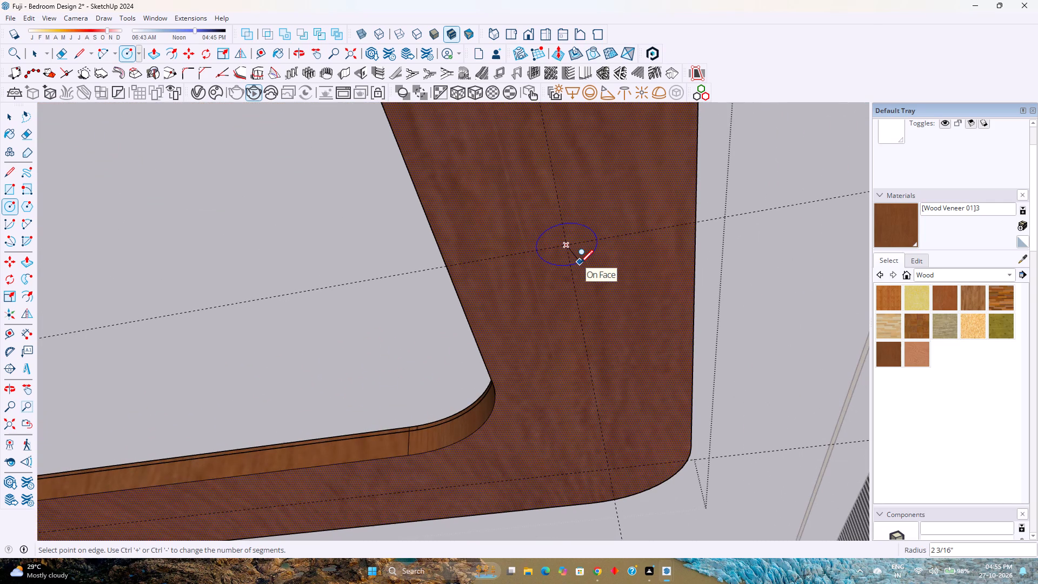
scroll(580, 262, "up", 5)
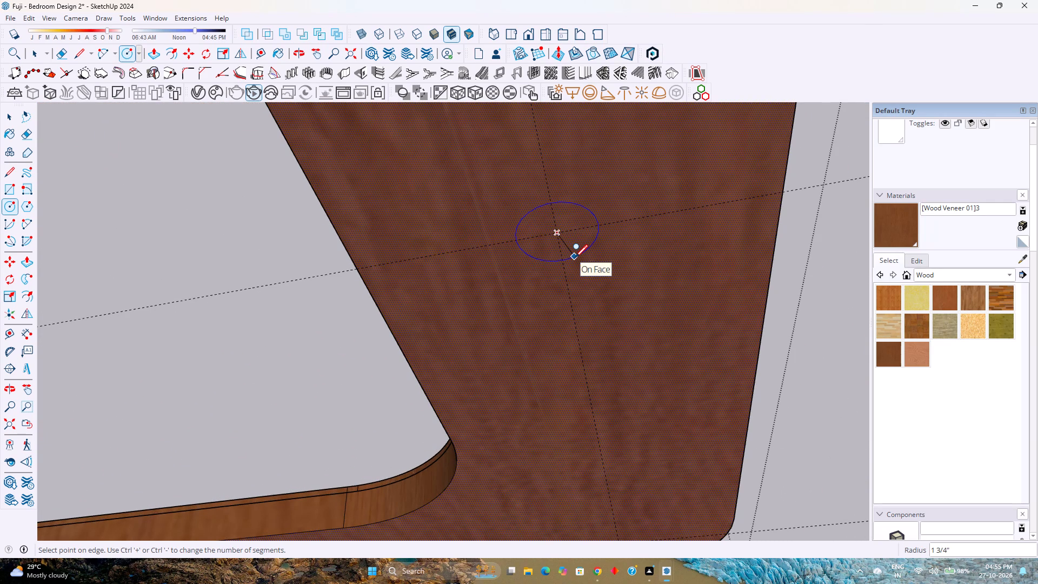
key("2")
key("Return")
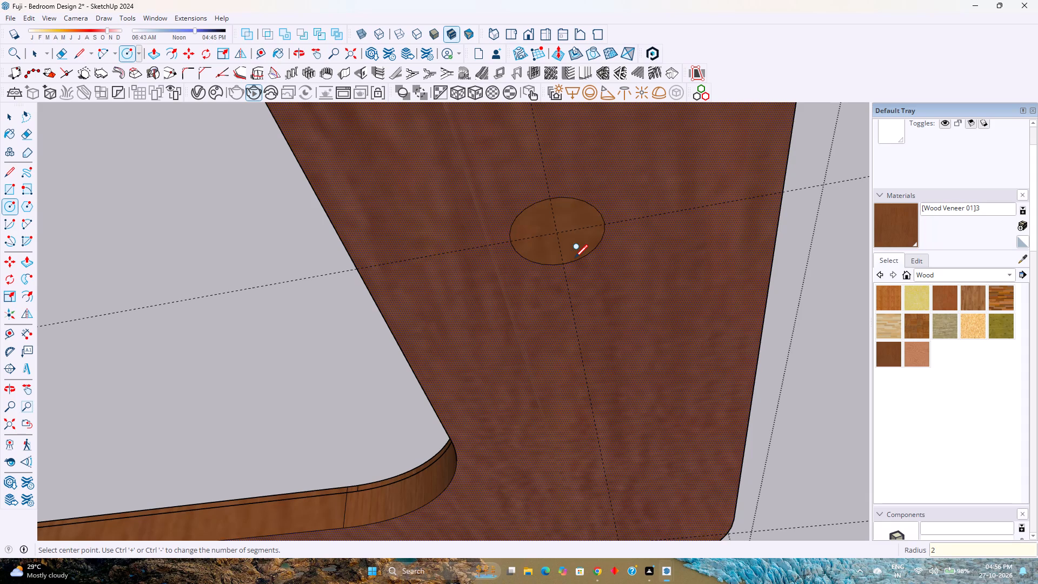
key("Escape")
key("space")
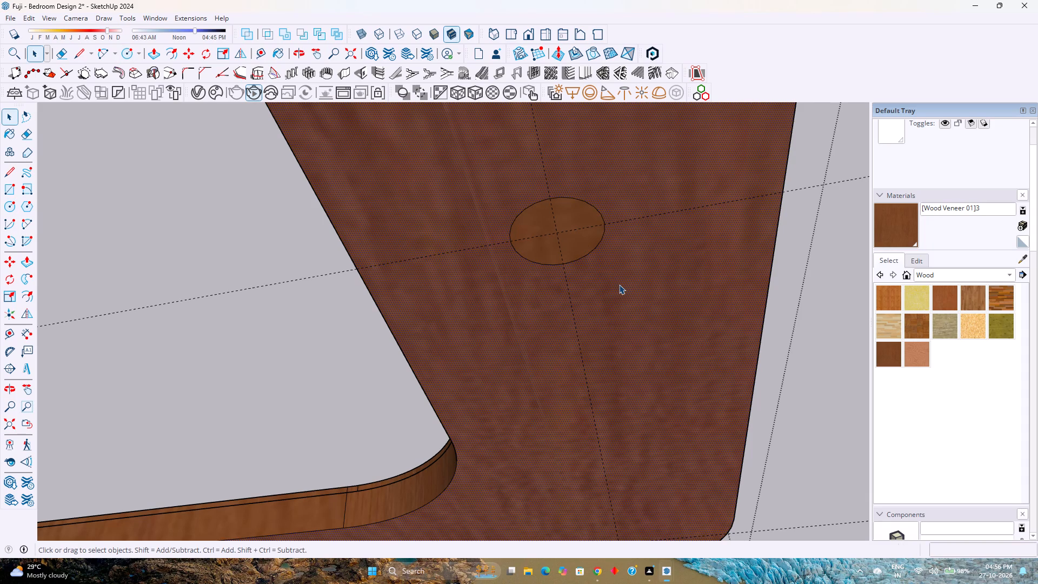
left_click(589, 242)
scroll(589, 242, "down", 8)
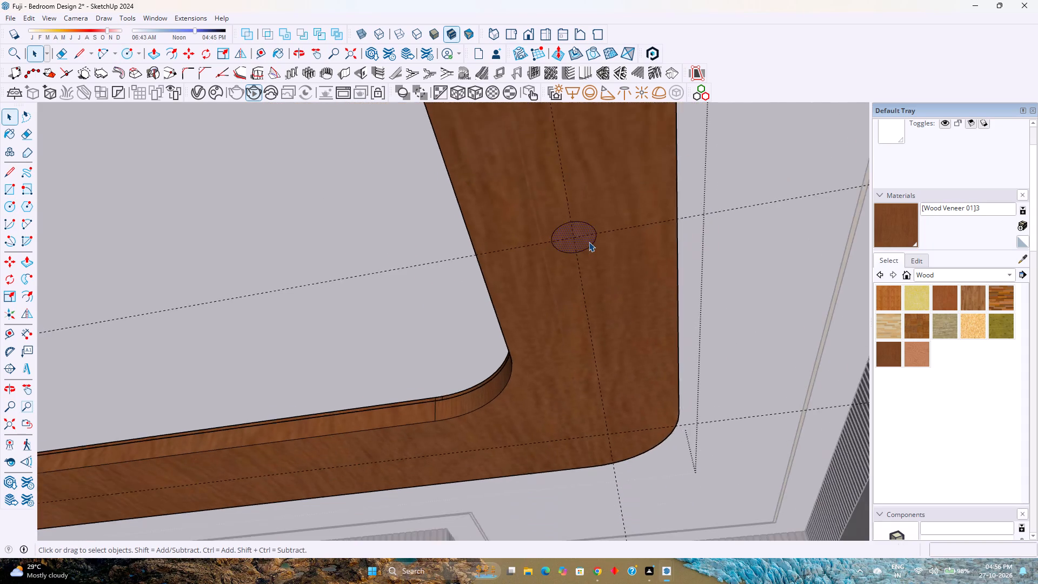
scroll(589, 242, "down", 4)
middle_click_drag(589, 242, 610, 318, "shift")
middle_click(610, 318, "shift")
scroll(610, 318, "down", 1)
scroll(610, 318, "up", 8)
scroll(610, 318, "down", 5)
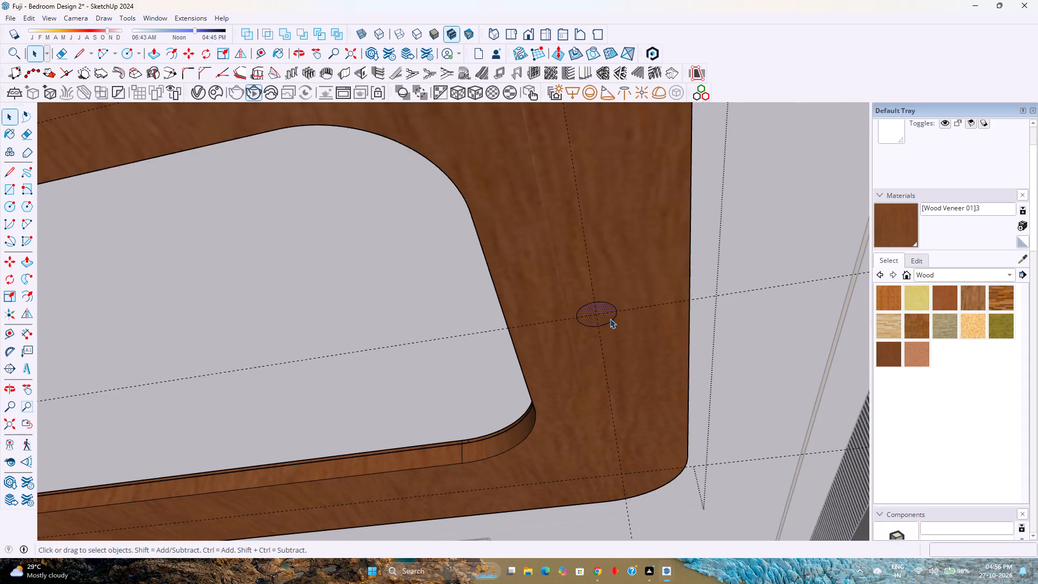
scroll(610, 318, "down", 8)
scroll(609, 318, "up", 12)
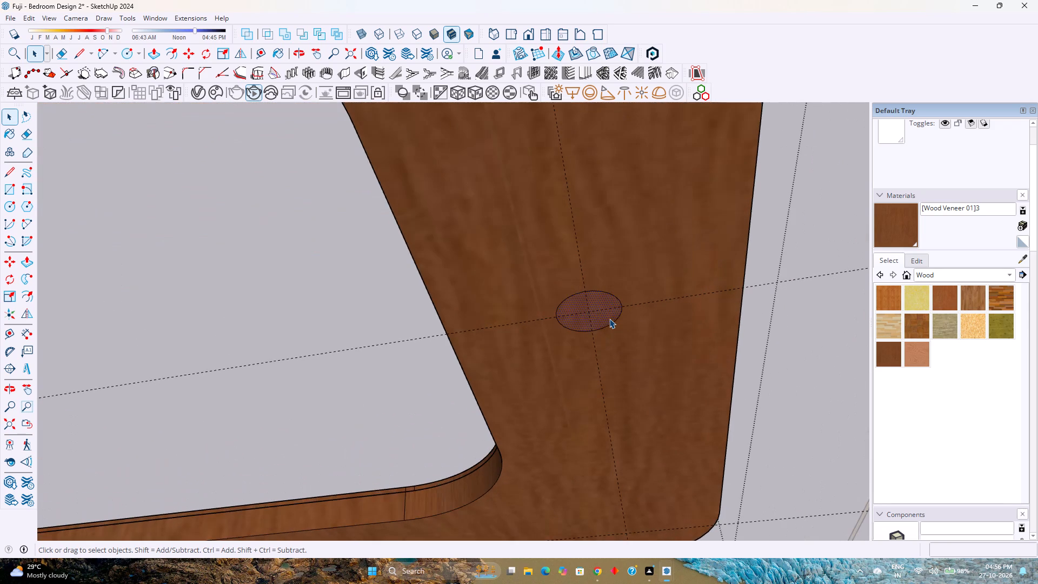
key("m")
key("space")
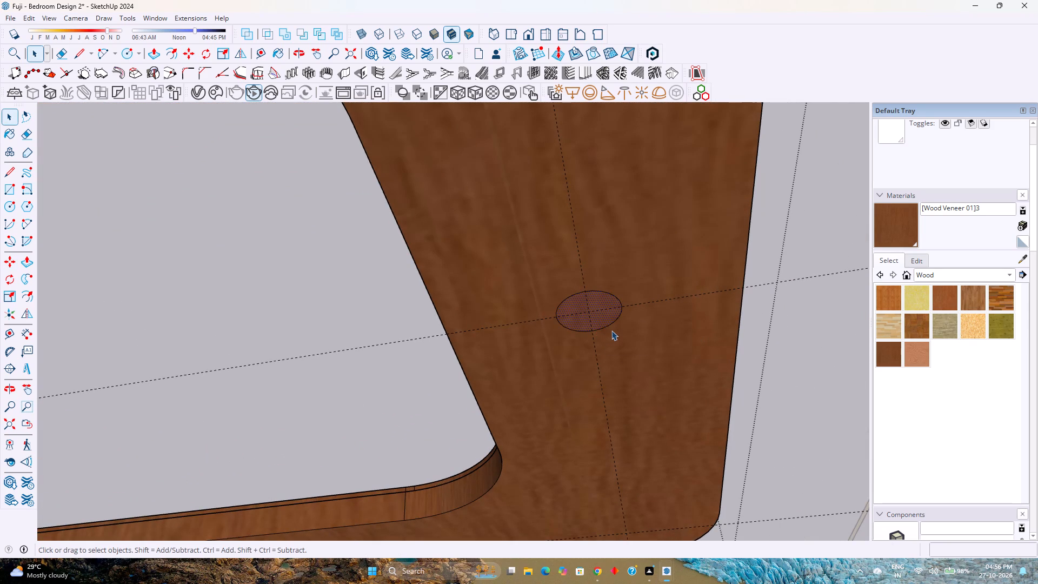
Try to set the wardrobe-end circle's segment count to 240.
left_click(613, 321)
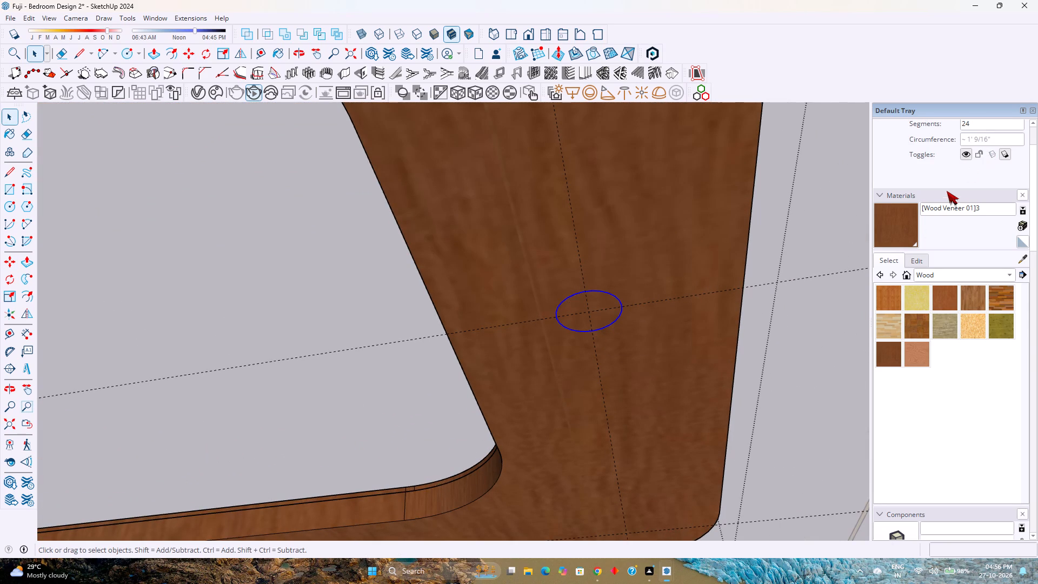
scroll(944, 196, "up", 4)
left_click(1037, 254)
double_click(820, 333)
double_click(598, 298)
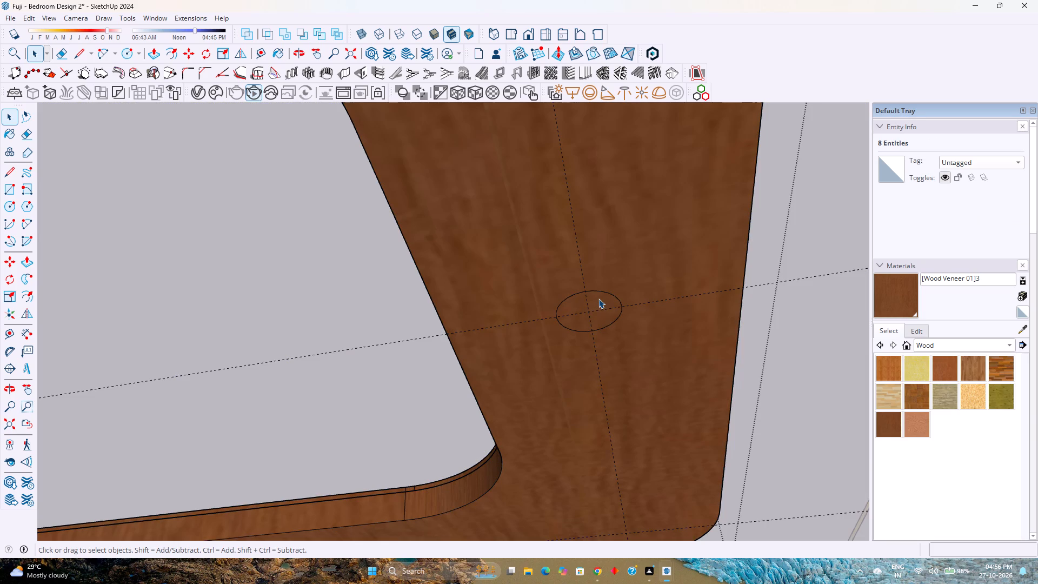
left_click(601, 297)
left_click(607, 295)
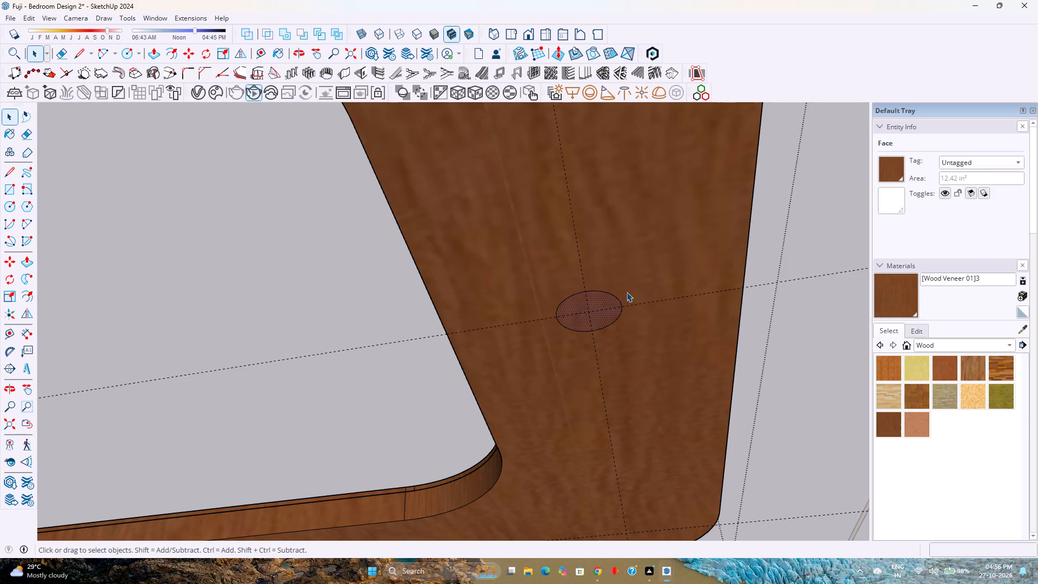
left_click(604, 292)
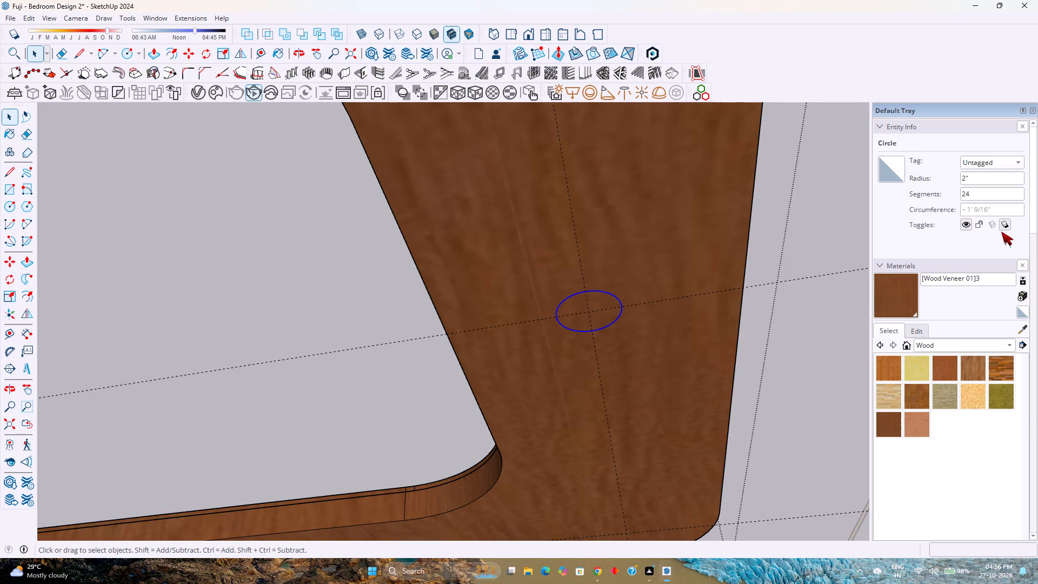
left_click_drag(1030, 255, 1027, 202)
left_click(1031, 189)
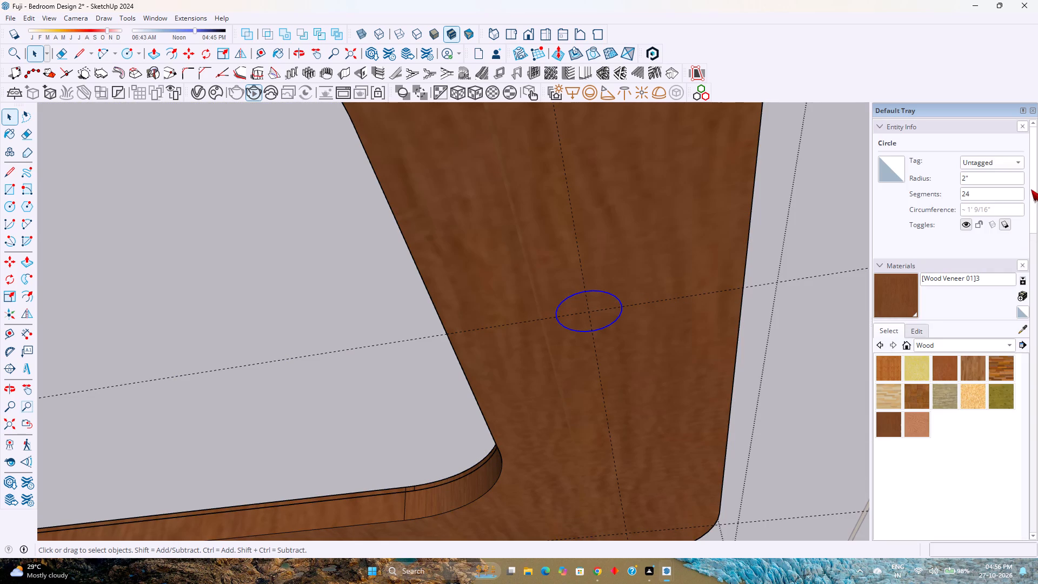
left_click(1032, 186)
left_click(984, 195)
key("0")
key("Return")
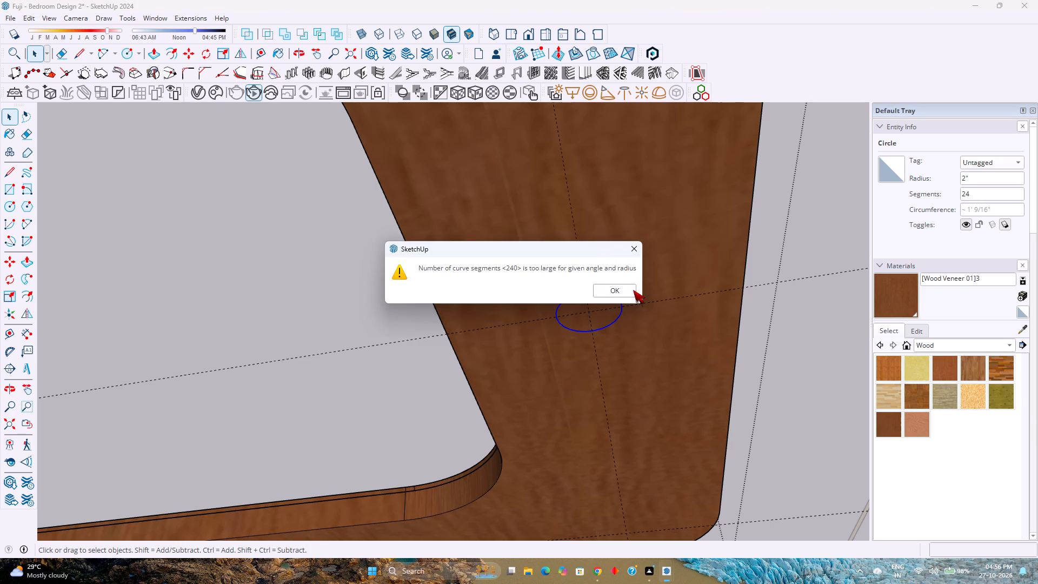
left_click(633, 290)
Set the wardrobe-end circle's segment count to 150.
double_click(1004, 198)
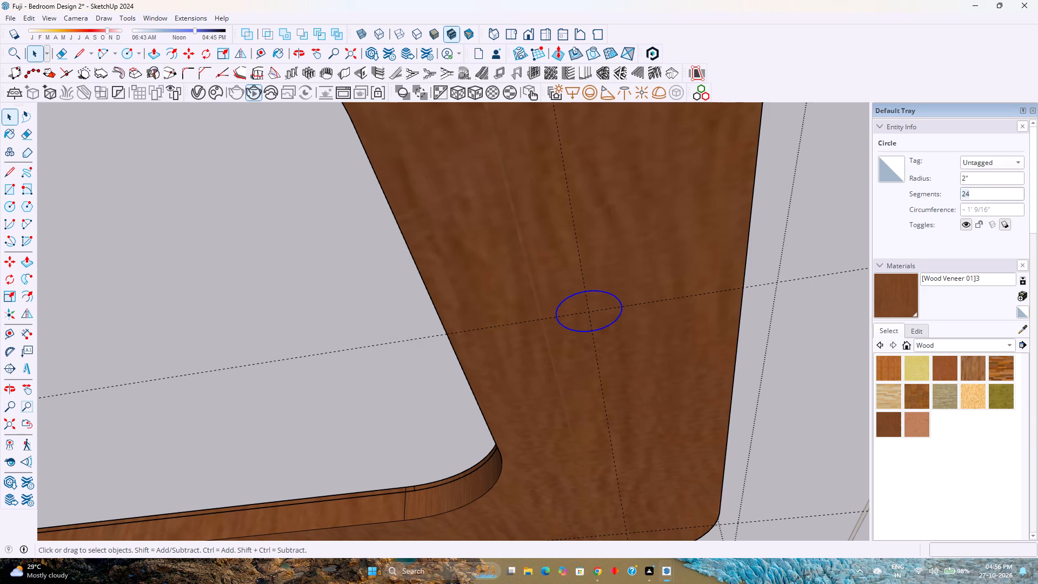
type("150")
key("Return")
Copy the circle 11' 6" along the lengthwise centre guide to its crossing with the outer window-end guide.
left_click(597, 300)
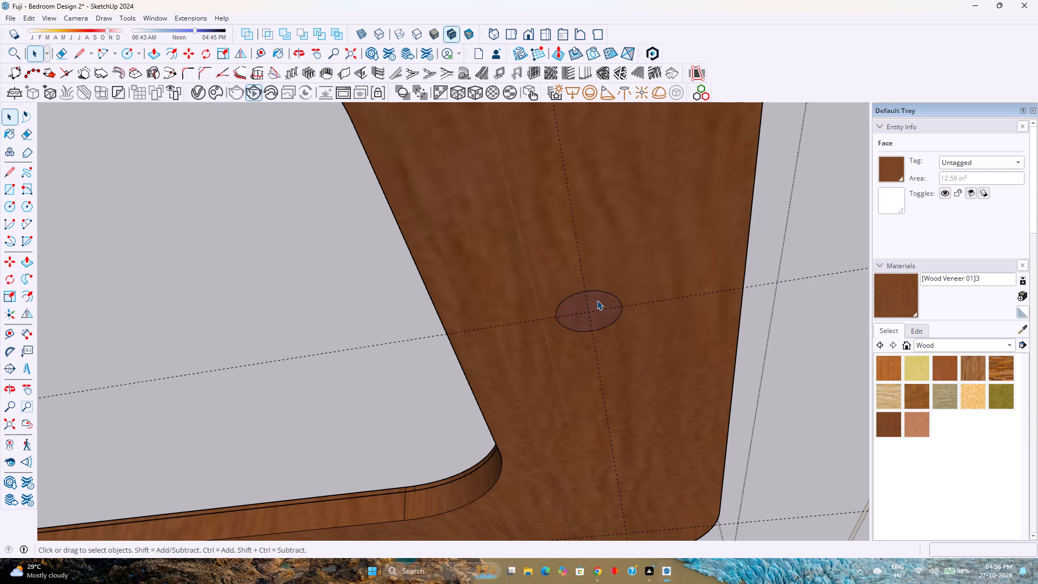
key("m")
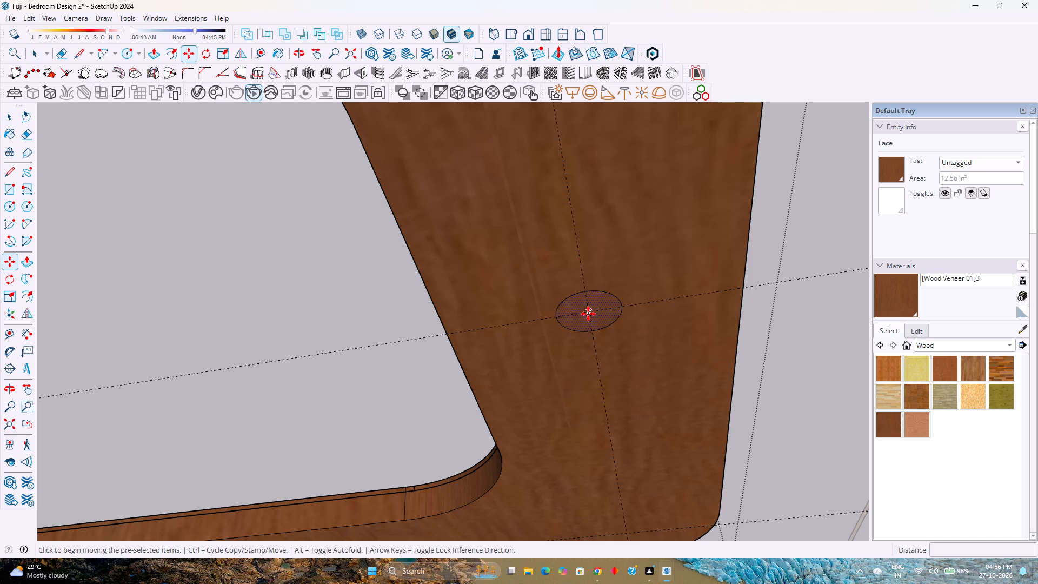
left_click(588, 314)
scroll(566, 328, "down", 12)
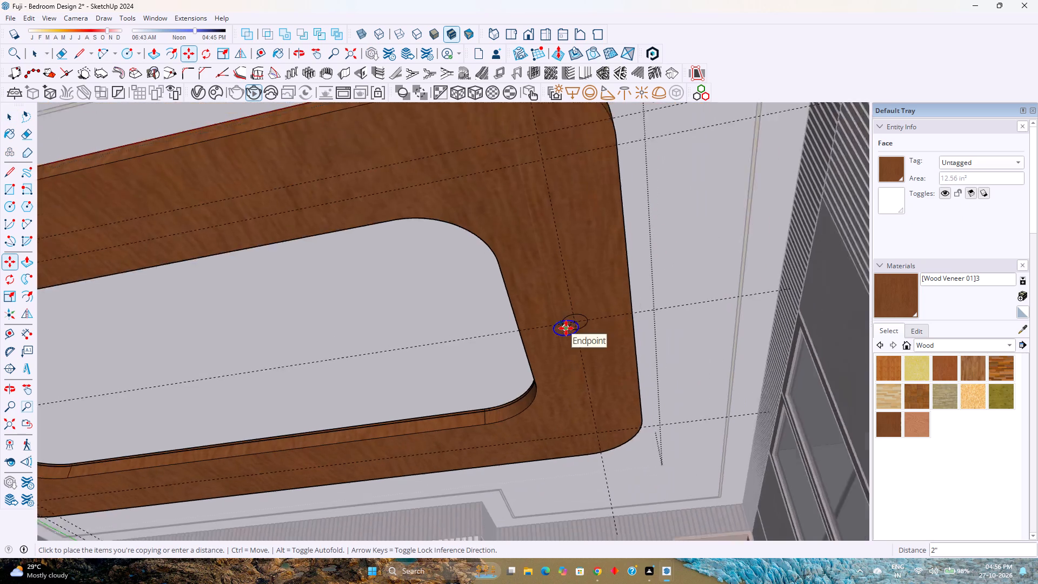
scroll(566, 328, "down", 2)
middle_click_drag(513, 344, 756, 348, "shift")
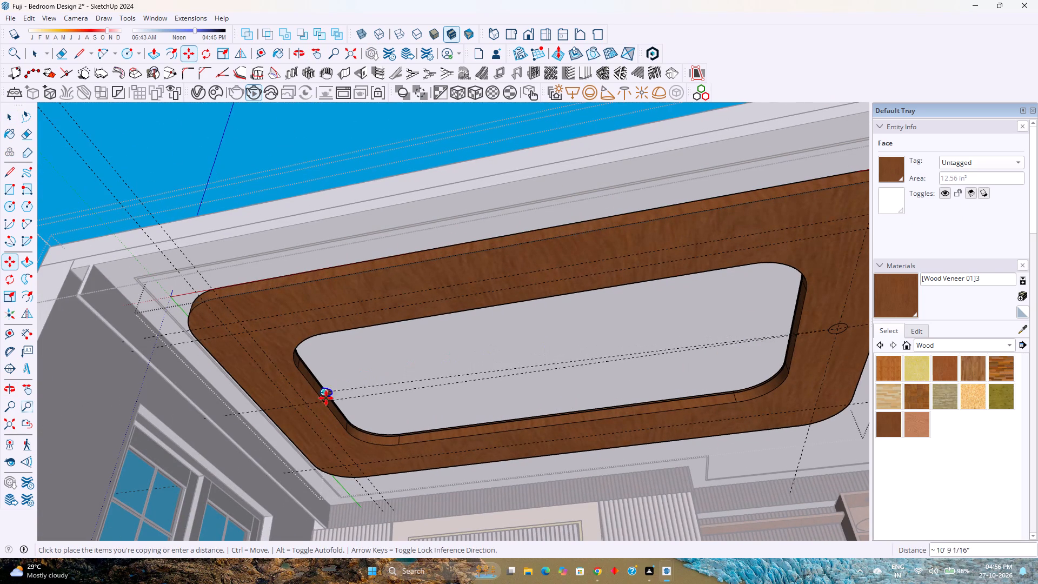
scroll(283, 414, "up", 7)
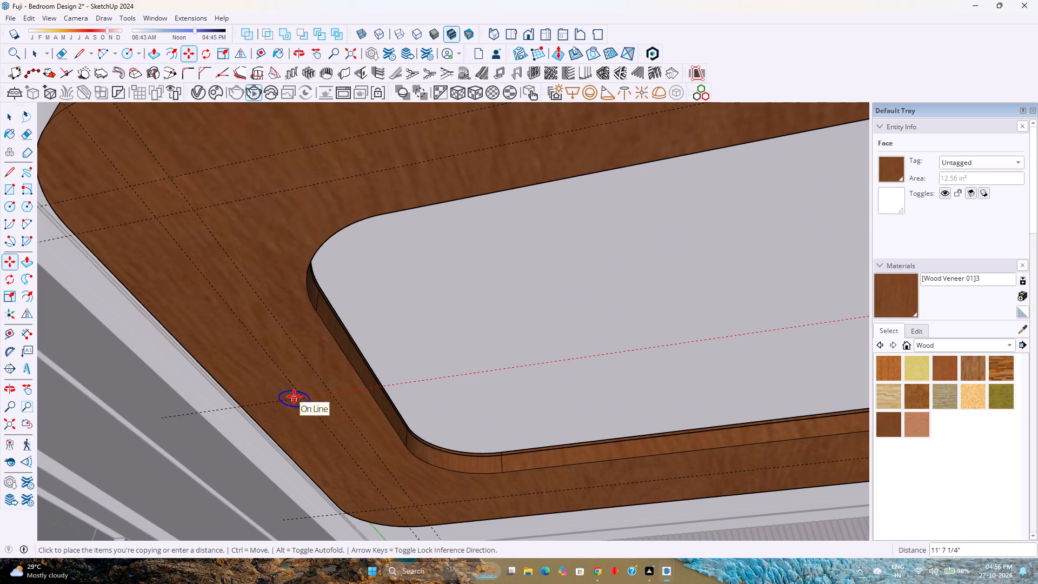
left_click(300, 397)
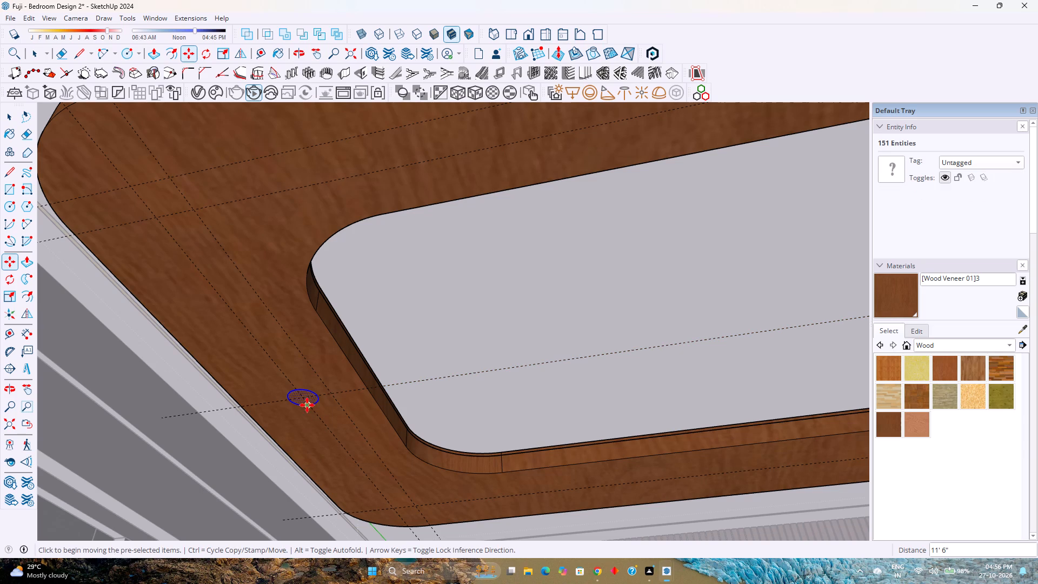
Copy the window-end circle 2' 9 1/2" along its guide to the inner long-side guide farthest from the bed wall, adding a midway copy with /2.
left_click(305, 400)
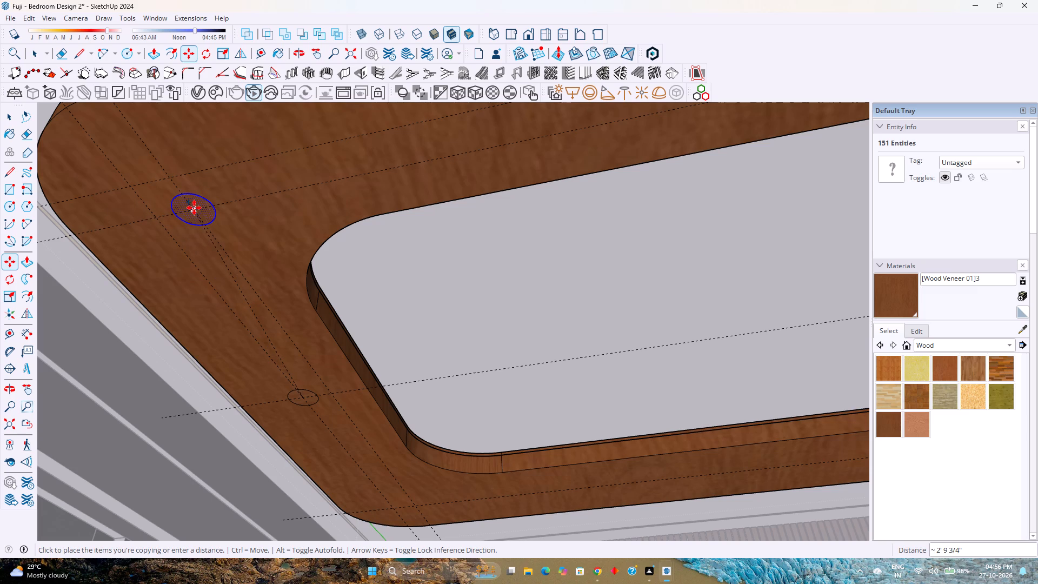
left_click(157, 216)
key("slash")
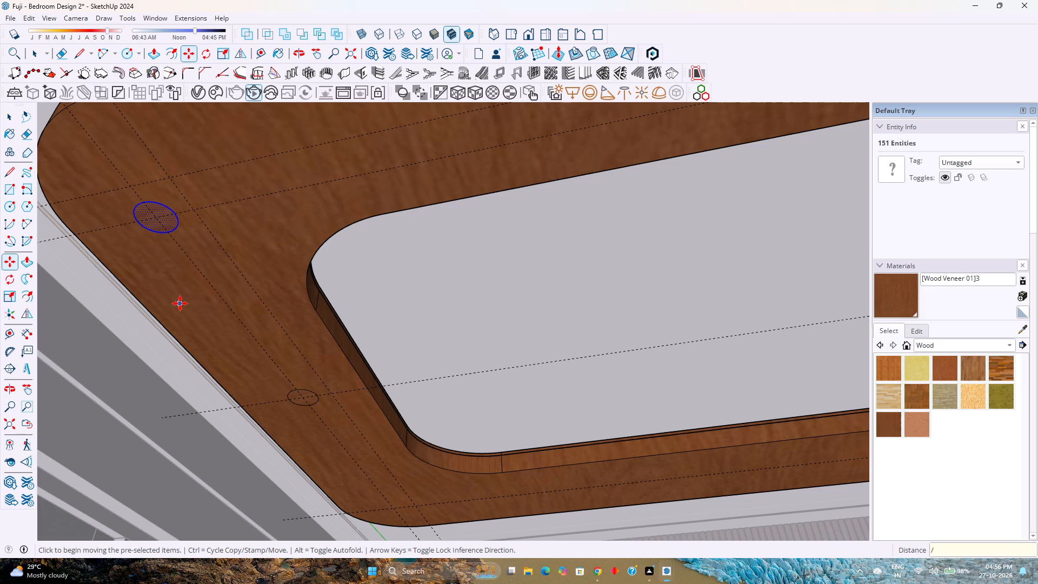
key("2")
key("Return")
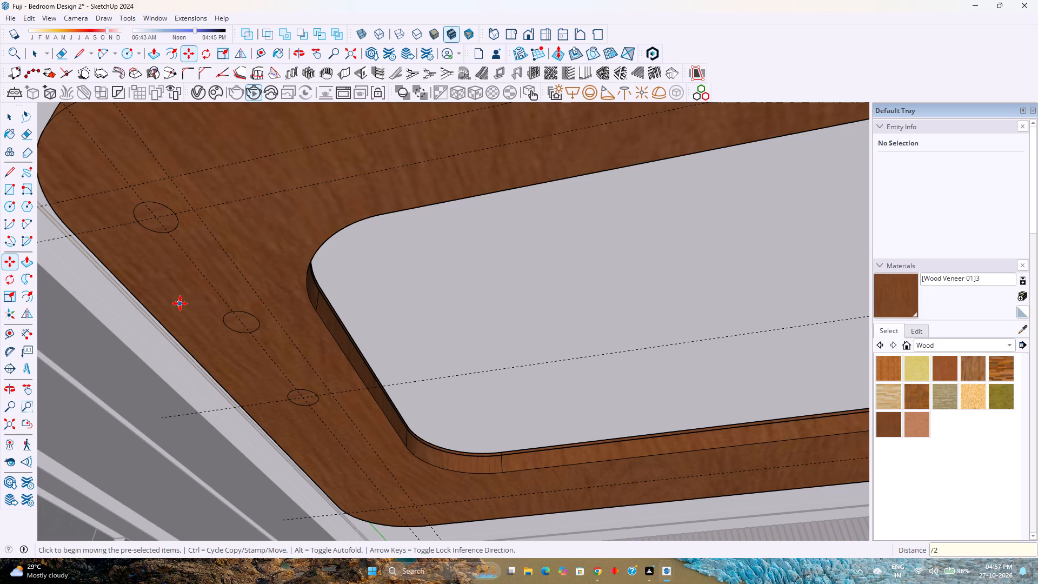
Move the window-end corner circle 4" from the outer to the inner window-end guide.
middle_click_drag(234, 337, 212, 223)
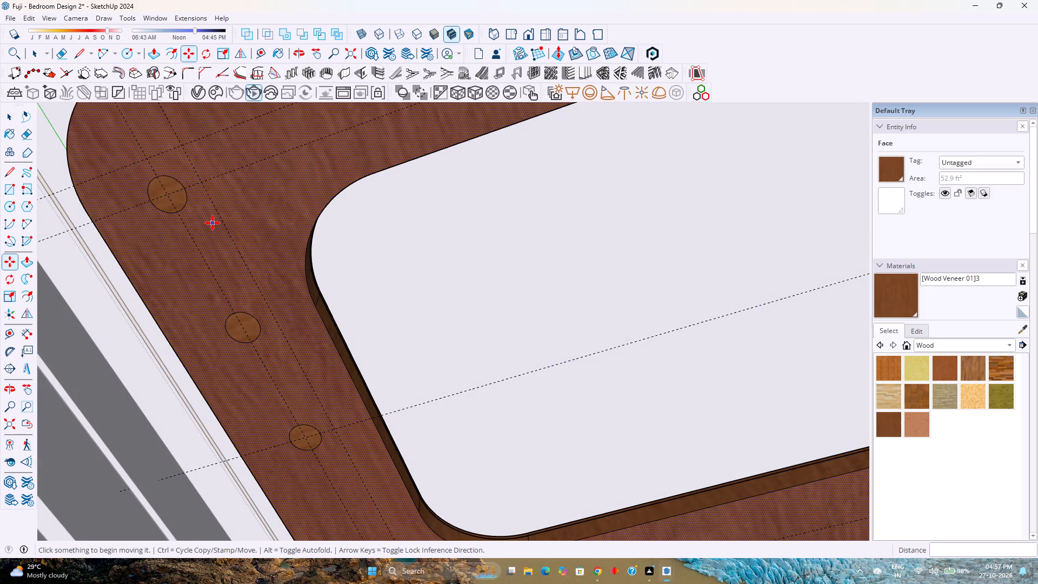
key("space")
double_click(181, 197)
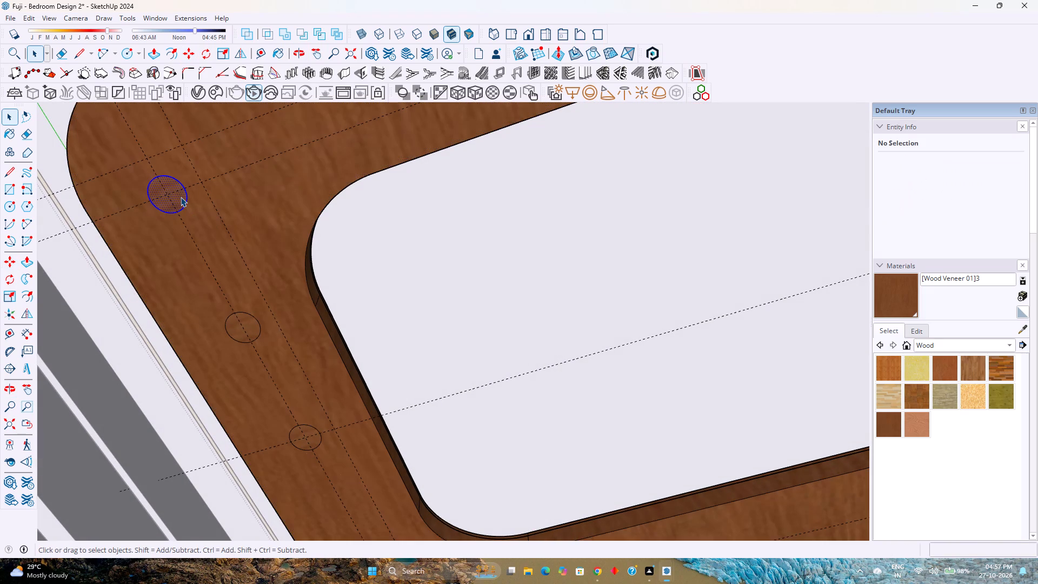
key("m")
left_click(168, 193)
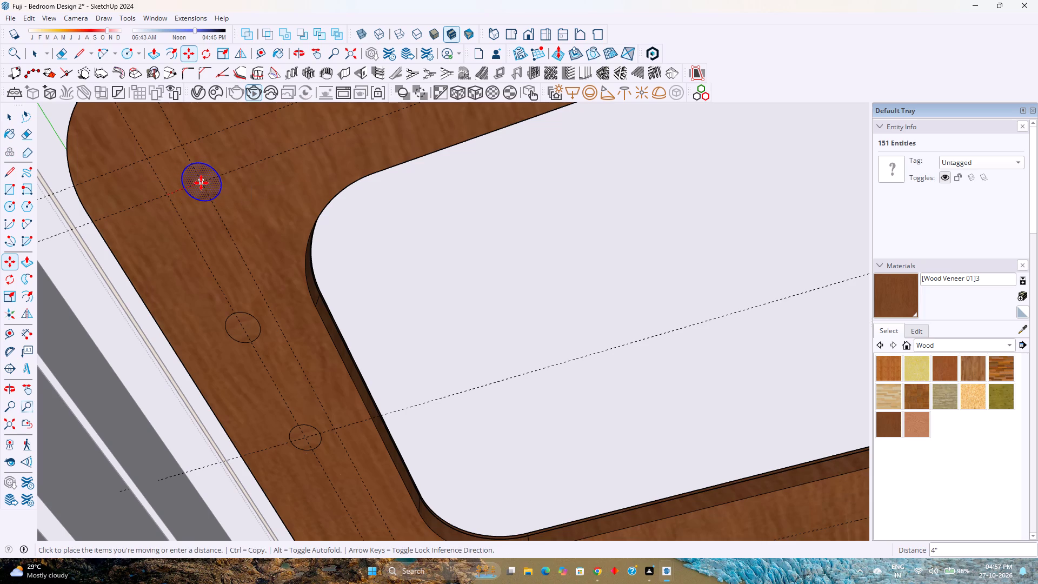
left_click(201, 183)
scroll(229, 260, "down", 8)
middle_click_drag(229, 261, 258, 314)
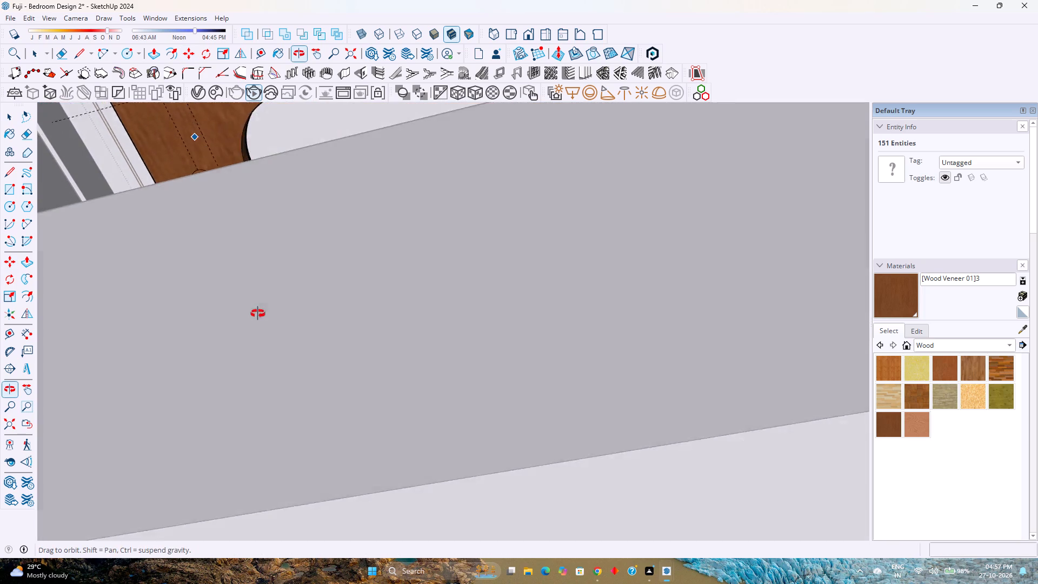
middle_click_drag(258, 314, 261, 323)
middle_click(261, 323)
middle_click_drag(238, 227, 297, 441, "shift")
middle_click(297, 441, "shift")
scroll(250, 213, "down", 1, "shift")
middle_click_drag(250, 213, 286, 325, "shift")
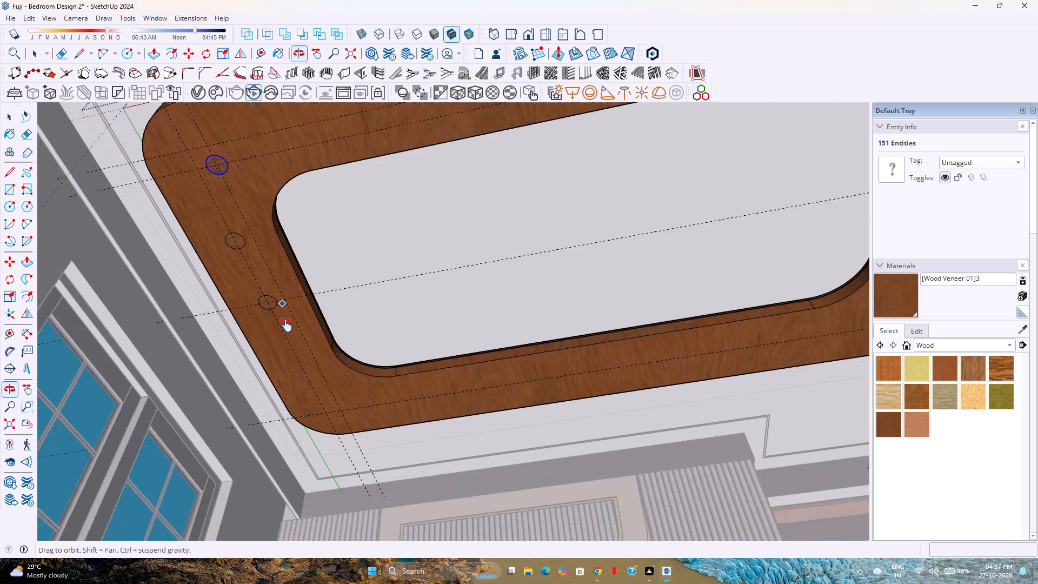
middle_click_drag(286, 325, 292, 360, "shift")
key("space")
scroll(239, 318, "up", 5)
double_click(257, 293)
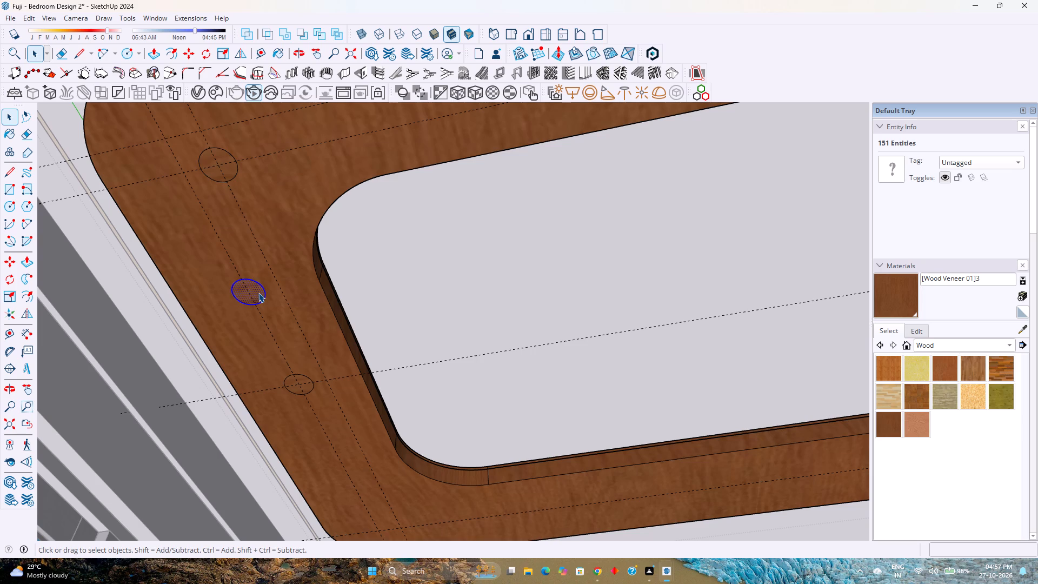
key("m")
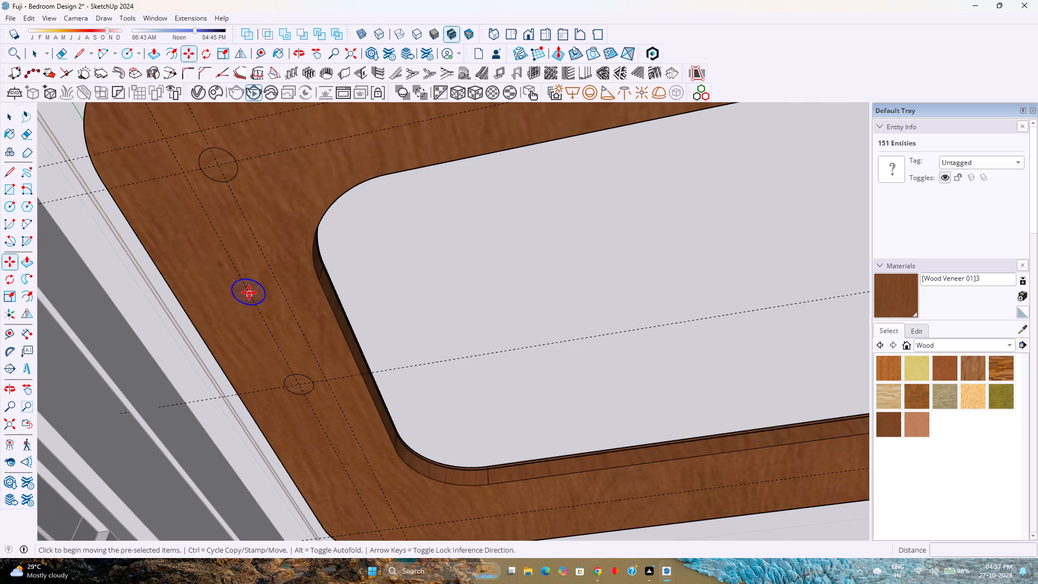
Undo the corner circle's move and the corner and midway copies, keeping only the centre circle at the window end.
key("ctrl+z")
key("ctrl+z")
key("ctrl+z")
key("space")
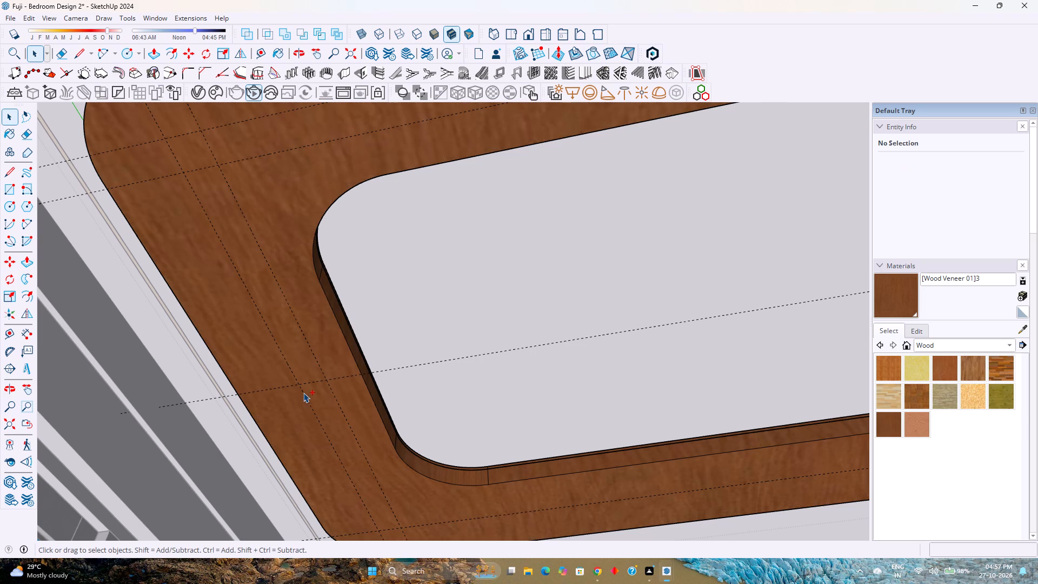
key("ctrl+y")
Copy the window-end centre circle to where the inner window-end guide crosses the inner long-side guide farthest from the bed wall.
scroll(302, 386, "up", 2)
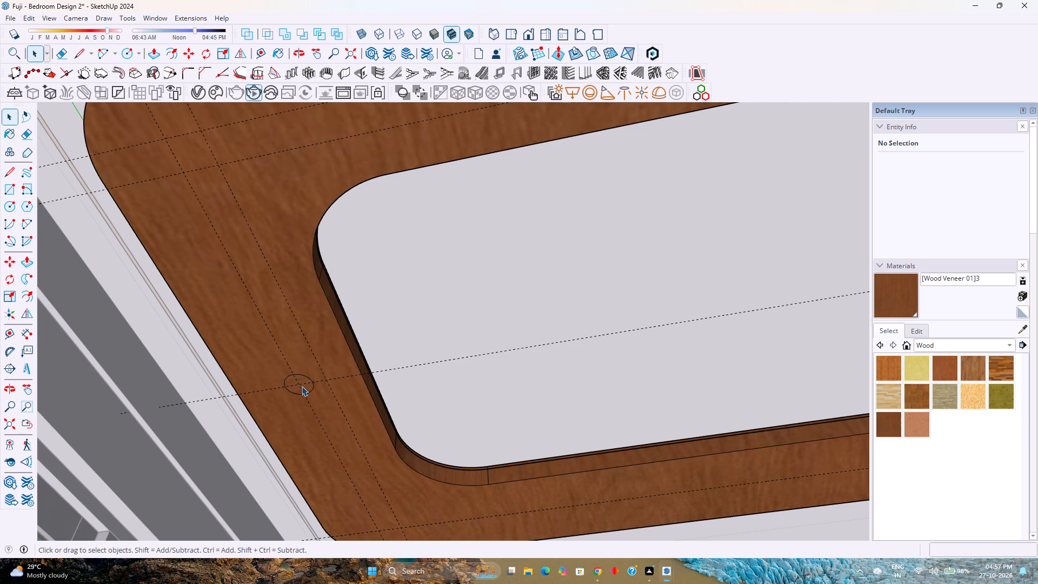
scroll(302, 386, "up", 2)
double_click(308, 391)
scroll(308, 391, "up", 3)
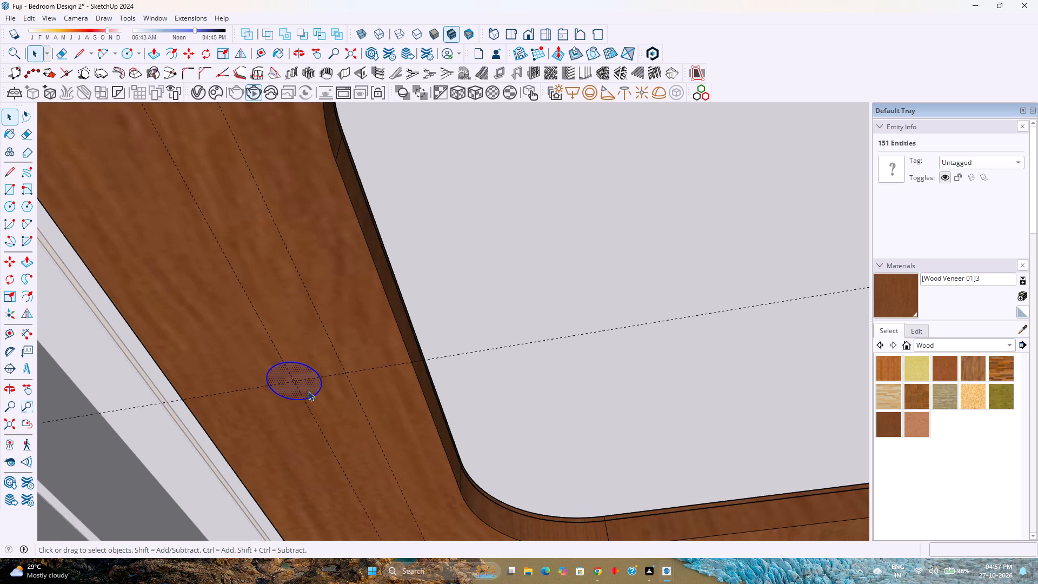
key("m")
left_click(294, 384)
scroll(294, 384, "down", 7)
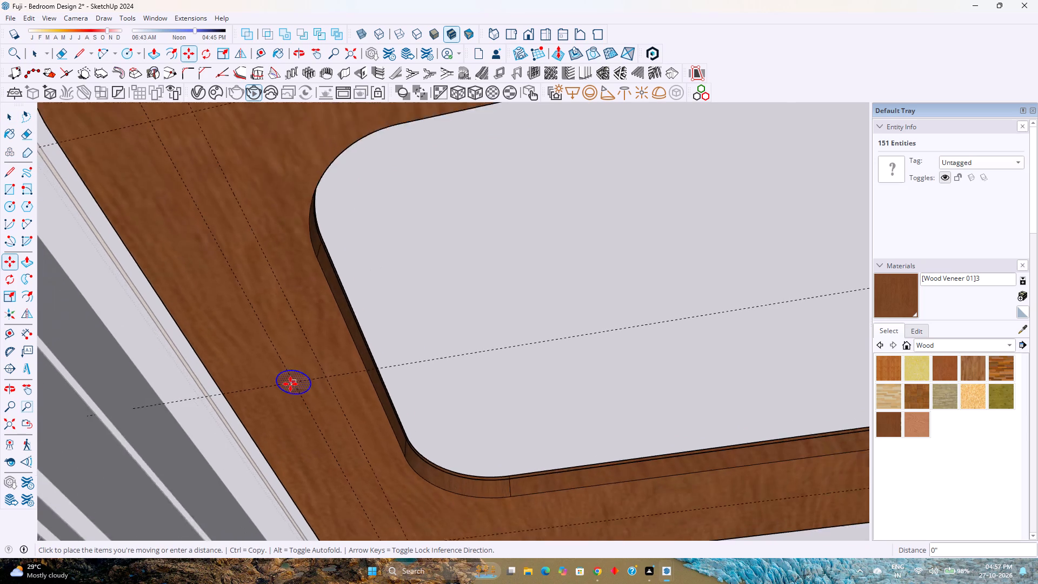
scroll(290, 384, "down", 3)
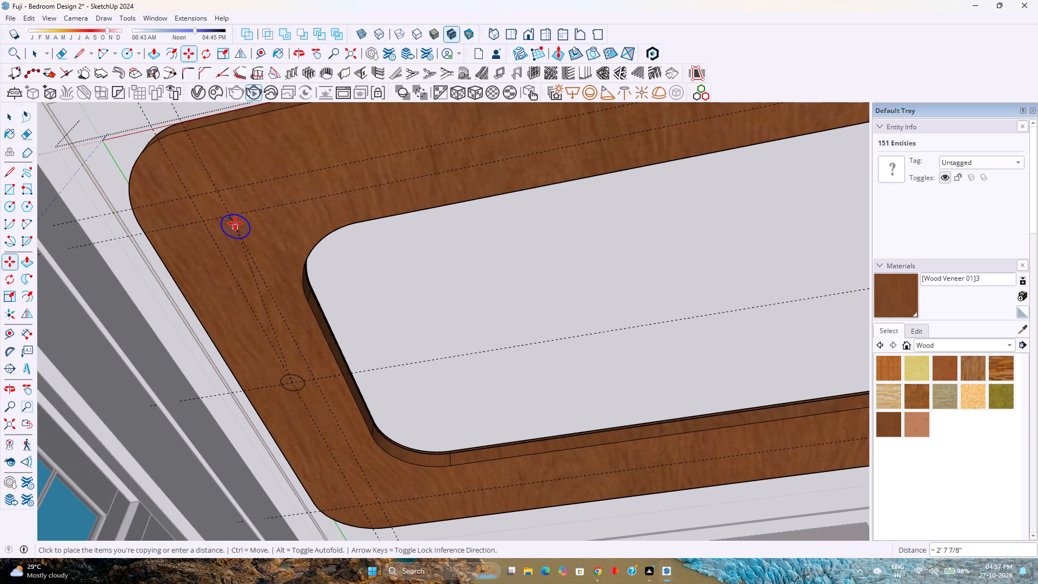
left_click(230, 215)
Copy the corner circle 5' 11" along the inner window-end guide to its crossing with the bed-side long guide.
left_click(232, 216)
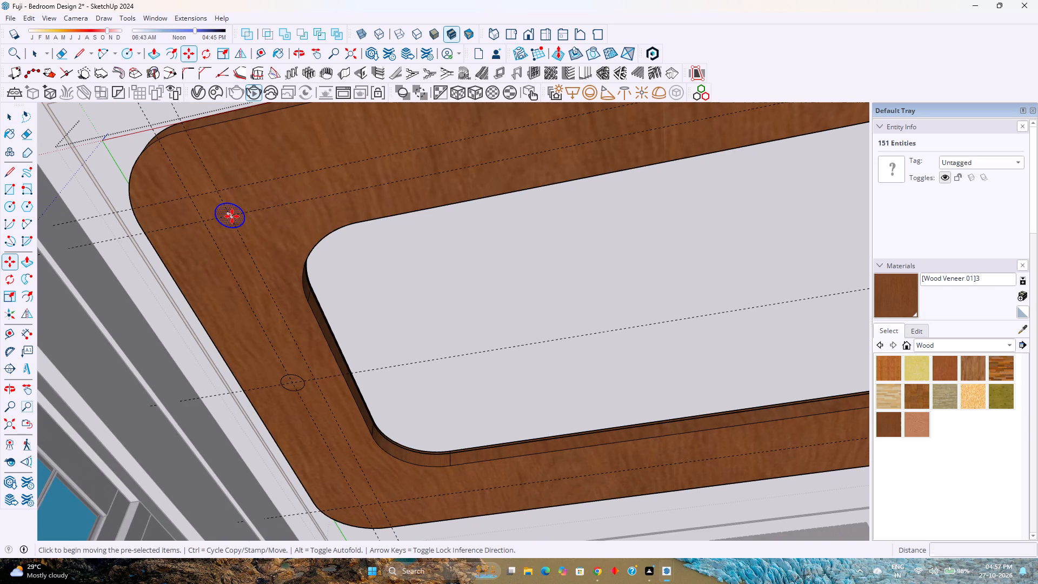
left_click(377, 504)
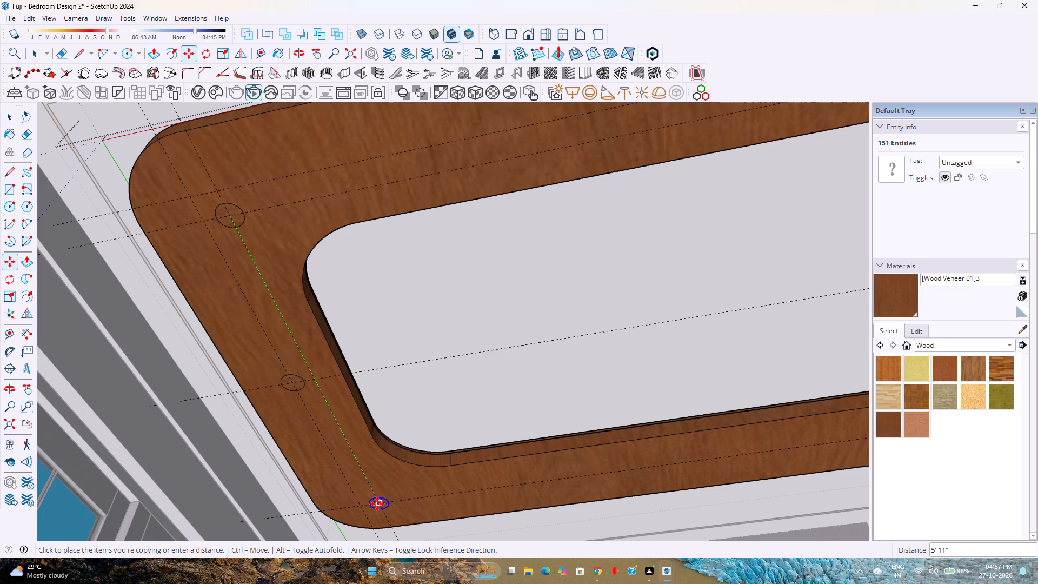
key("space")
Add a guide 4" inward from the wardrobe-end guide that carries the centre circle.
scroll(356, 464, "down", 5)
middle_click_drag(693, 414, 685, 413, "shift")
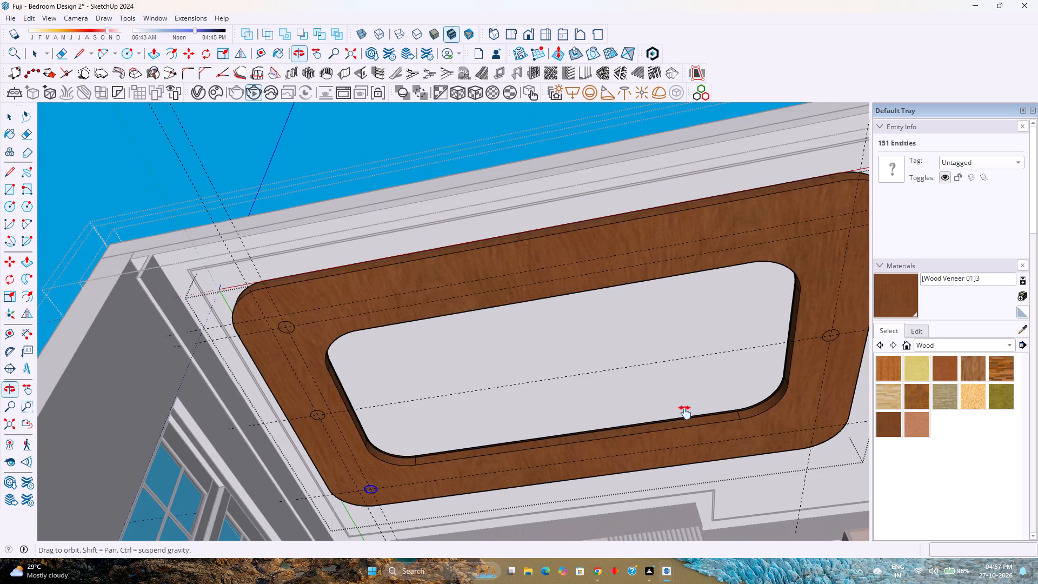
middle_click_drag(685, 413, 565, 417, "shift")
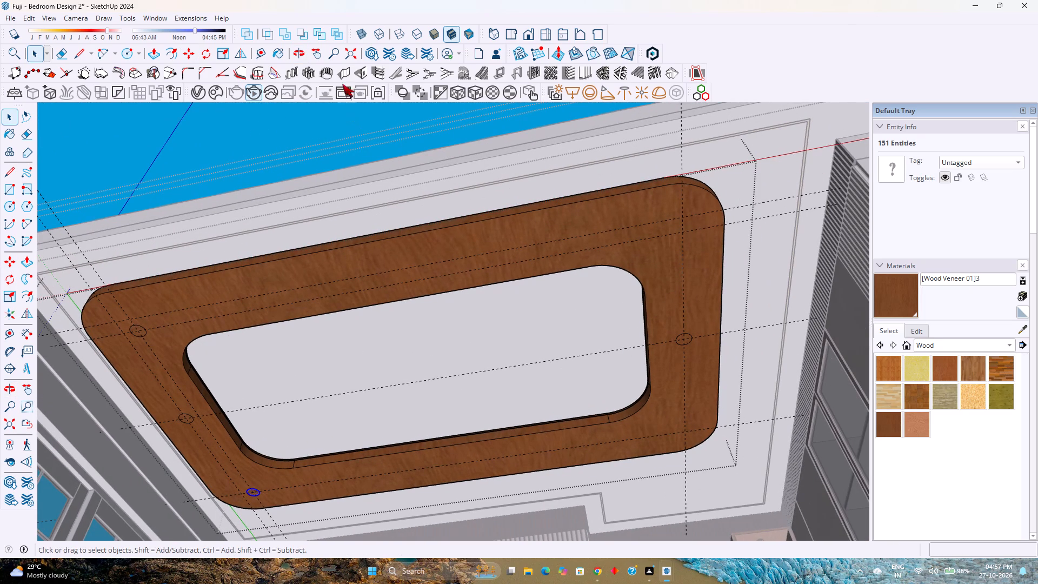
left_click(262, 52)
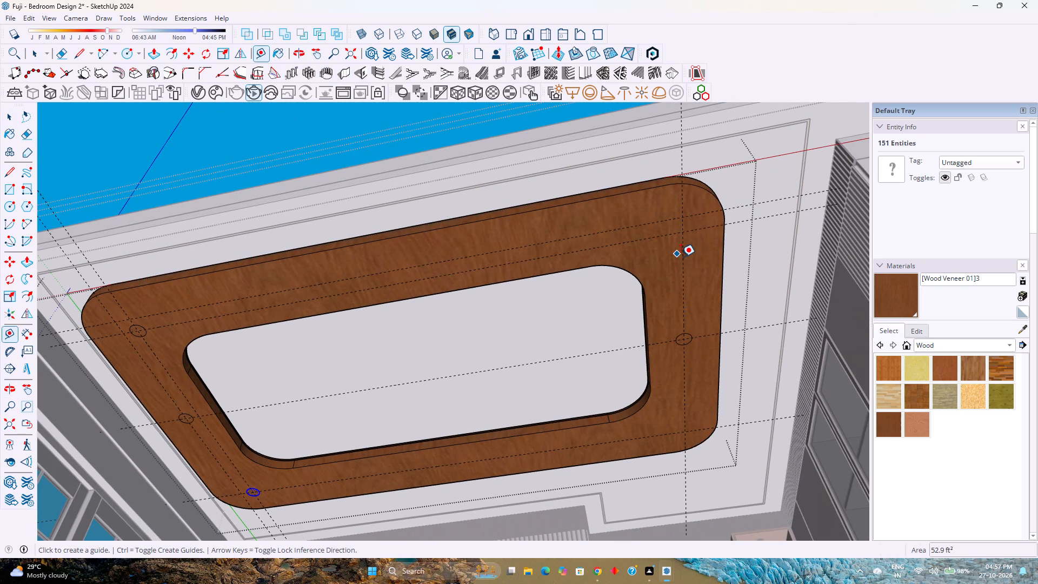
left_click(682, 258)
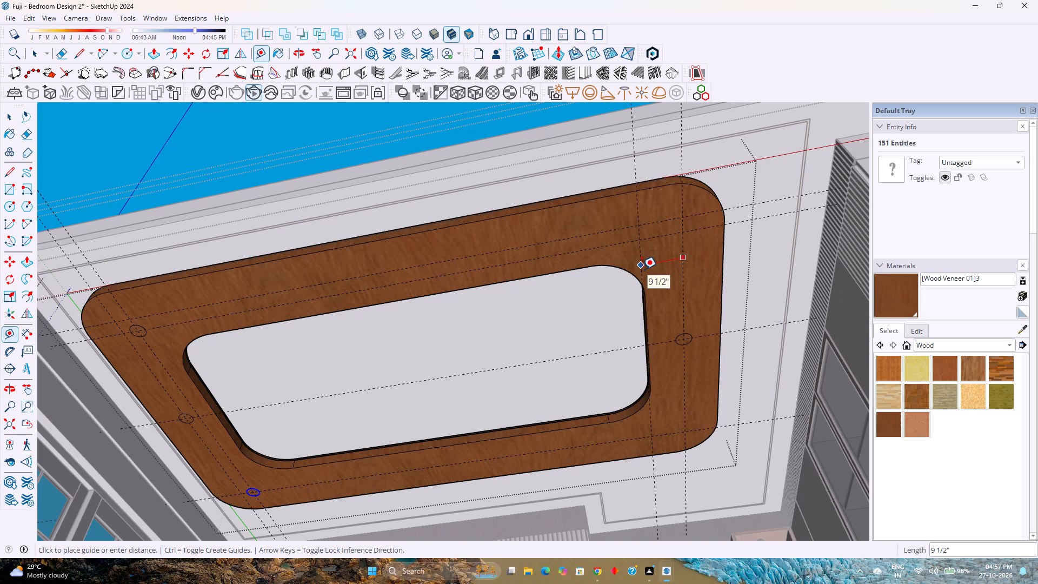
key("3")
key("Return")
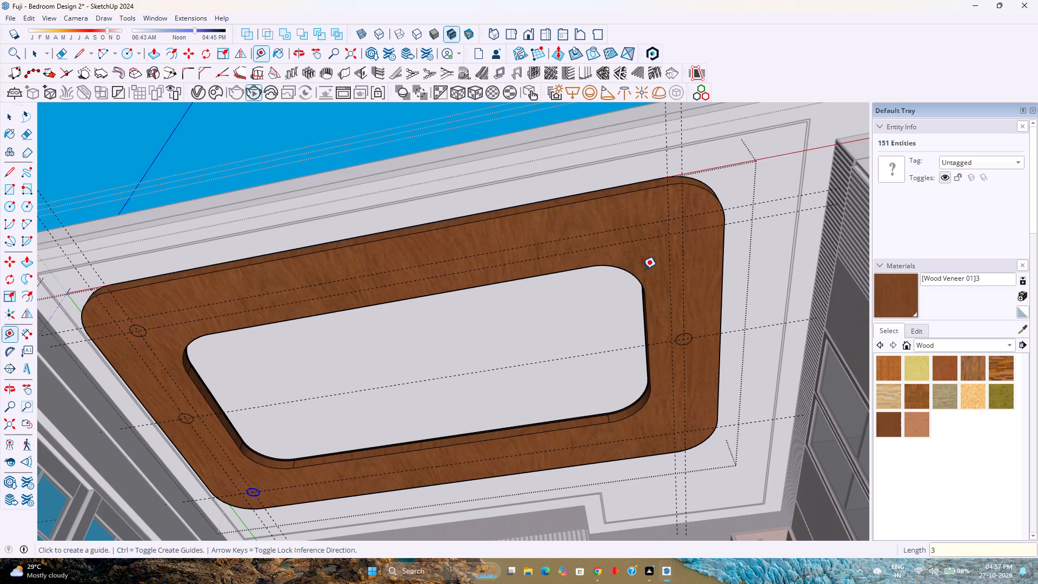
key("4")
key("Return")
Copy the far-side corner circle 10' 10" along the inner long-side guide to the inner wardrobe-end guide, dividing the spacing with /3.
middle_click_drag(638, 280, 724, 228)
middle_click(749, 236)
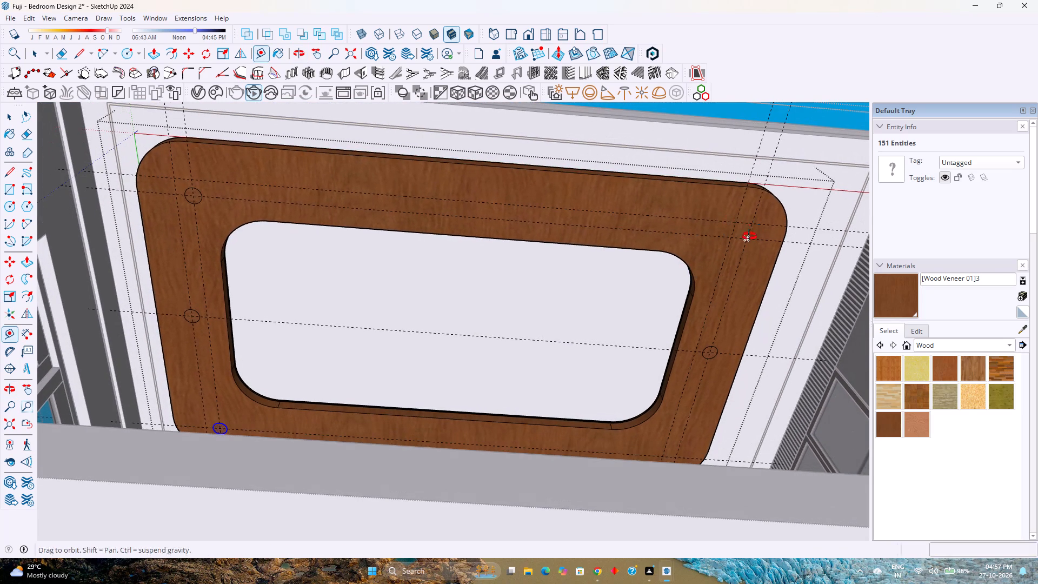
key("space")
scroll(202, 170, "up", 5)
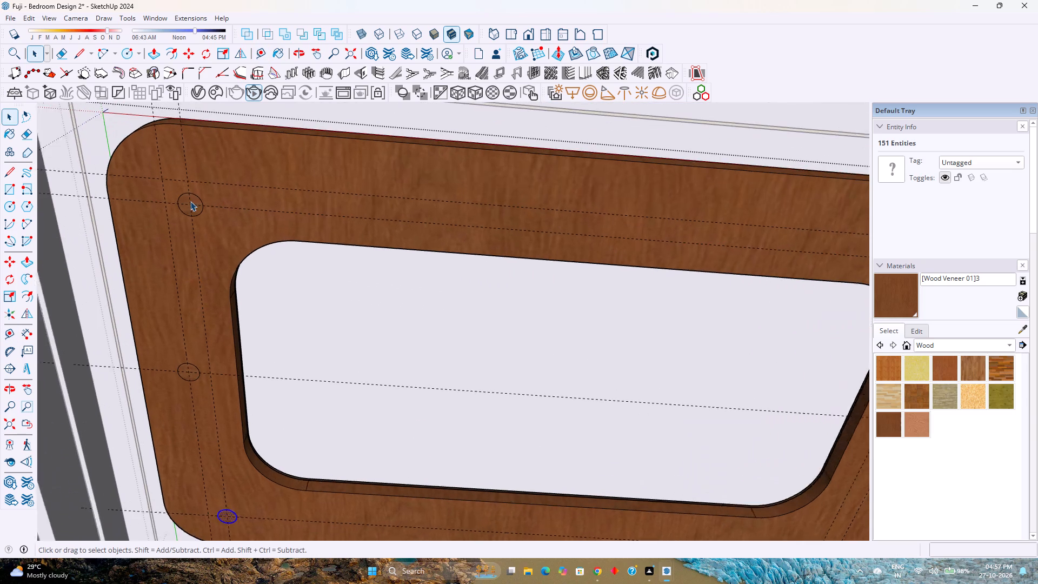
left_click(198, 213)
scroll(198, 213, "up", 3)
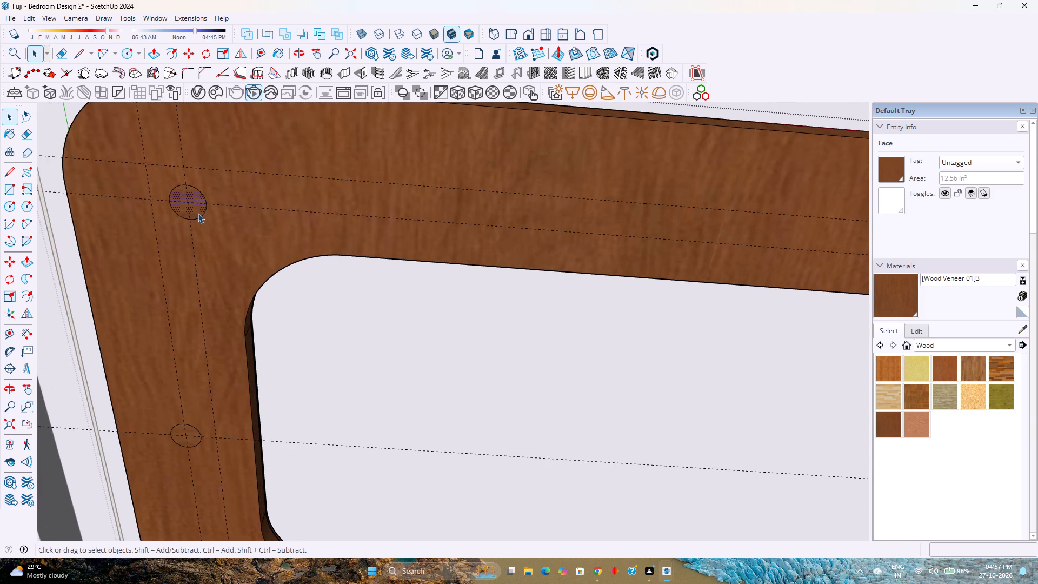
double_click(198, 213)
scroll(198, 213, "up", 2)
key("m")
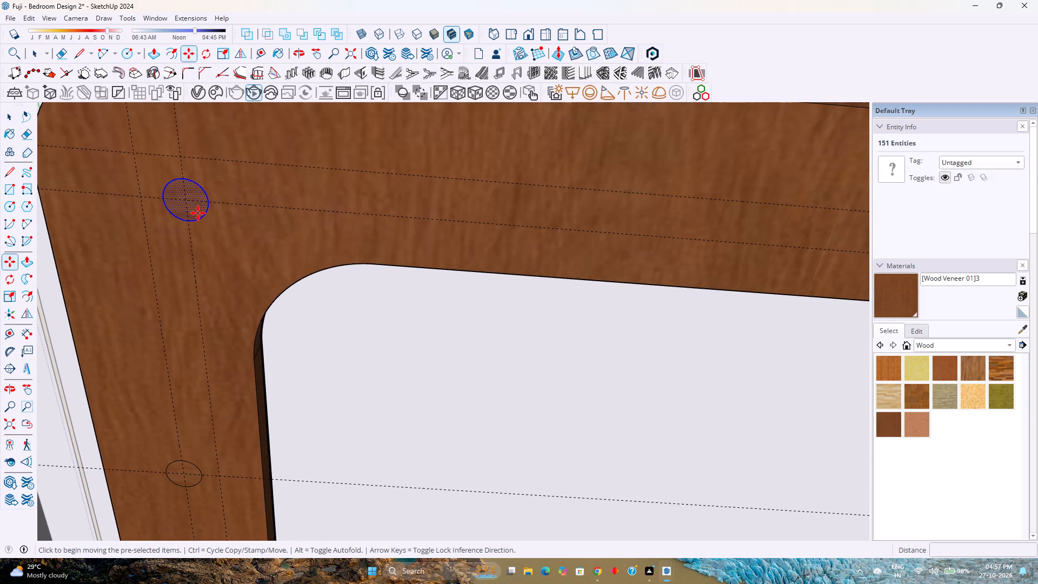
left_click(187, 202)
scroll(187, 202, "down", 10)
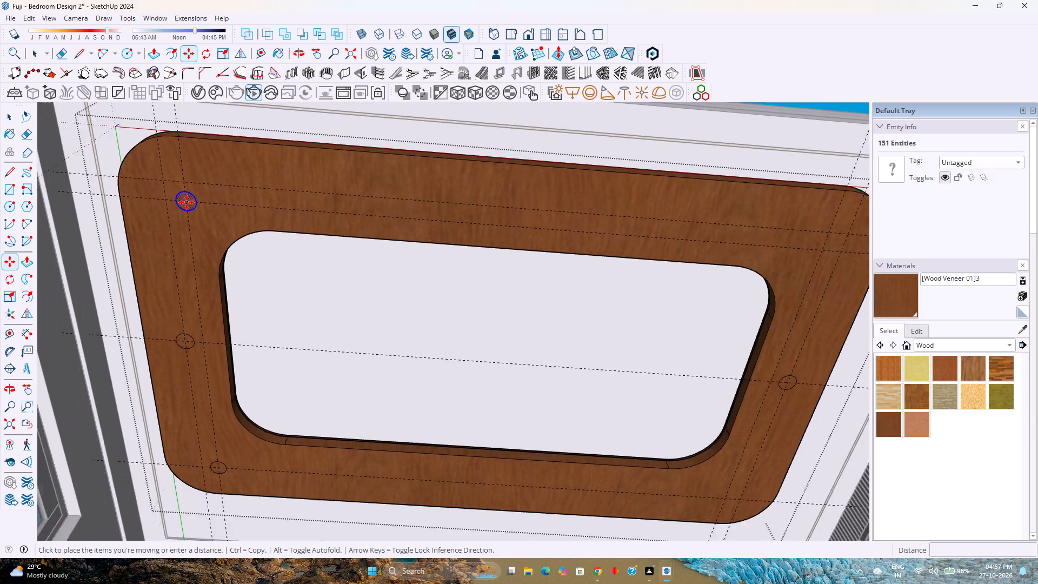
scroll(187, 202, "down", 4)
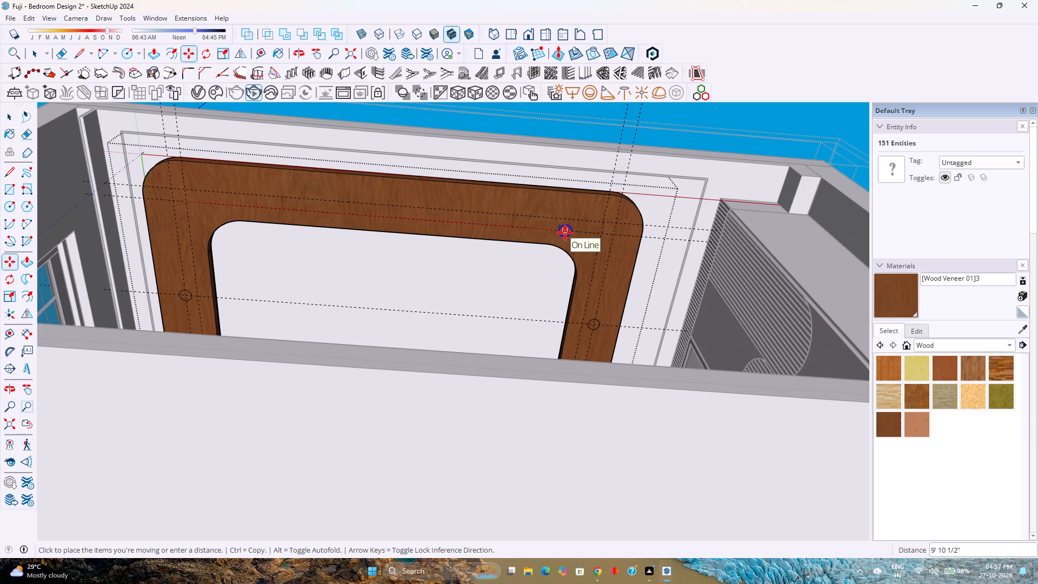
scroll(565, 233, "up", 5)
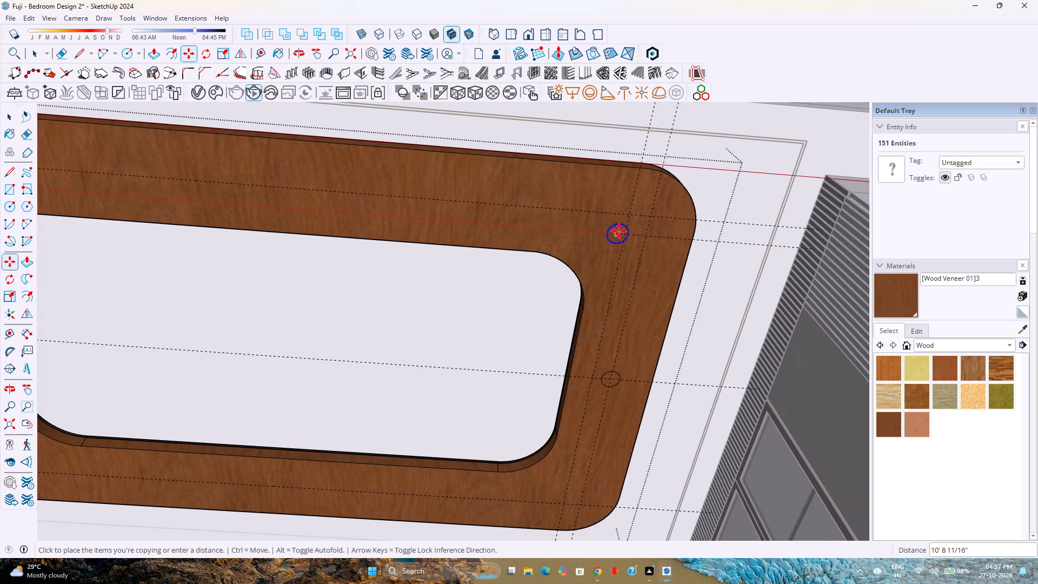
left_click(626, 234)
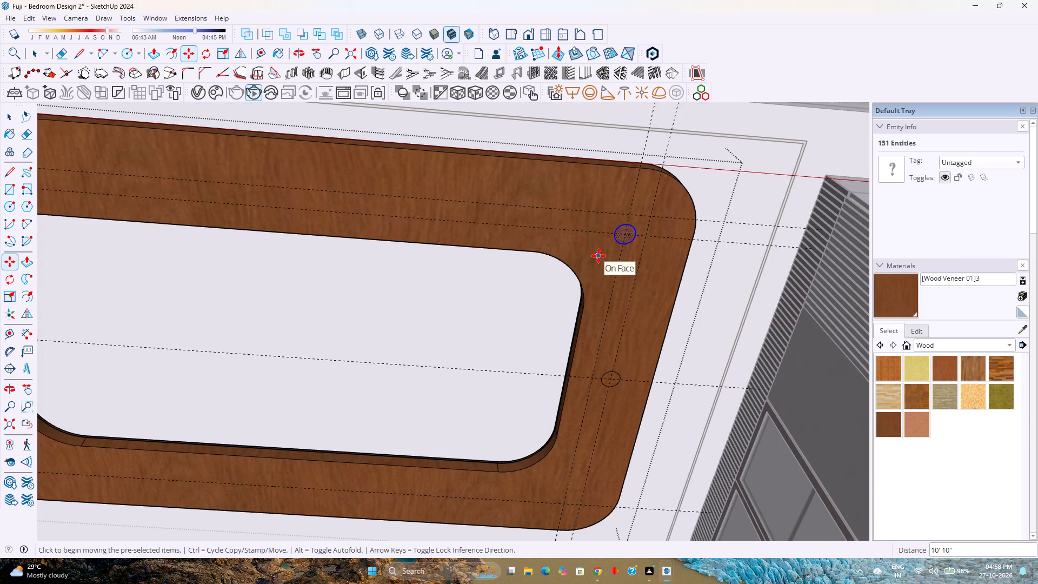
type("/3")
key("Return")
scroll(608, 240, "down", 3)
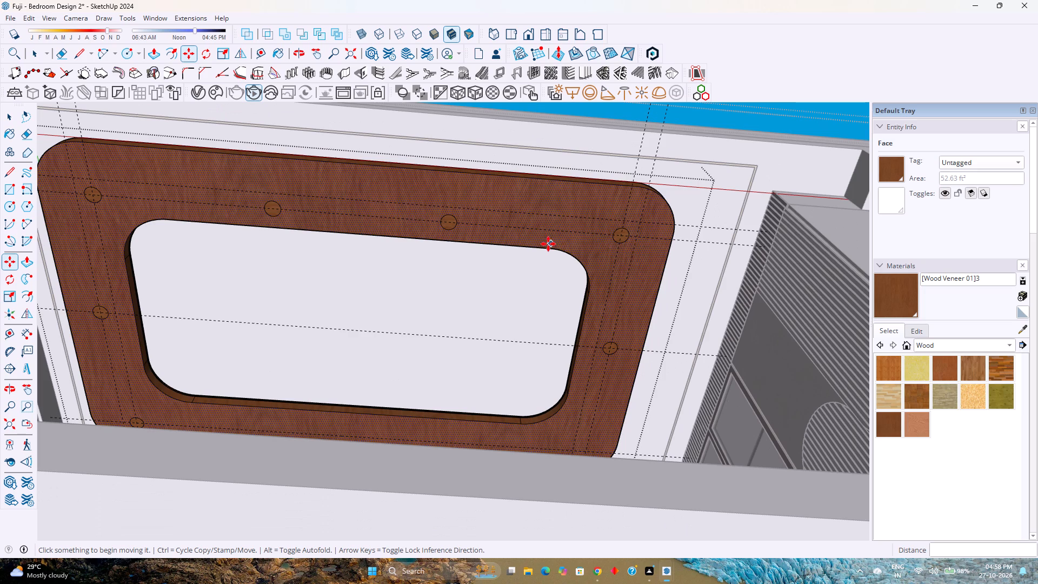
key("space")
Move the two intermediate circles on the far long side 4" outward onto the outer long-side guide.
scroll(422, 236, "up", 5)
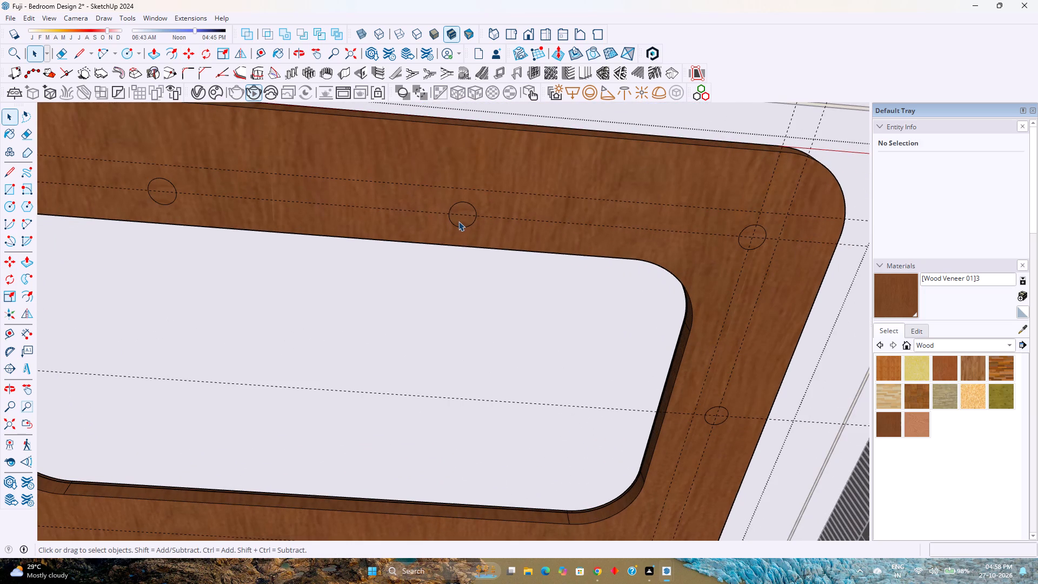
double_click(459, 221)
double_click(157, 200, "ctrl")
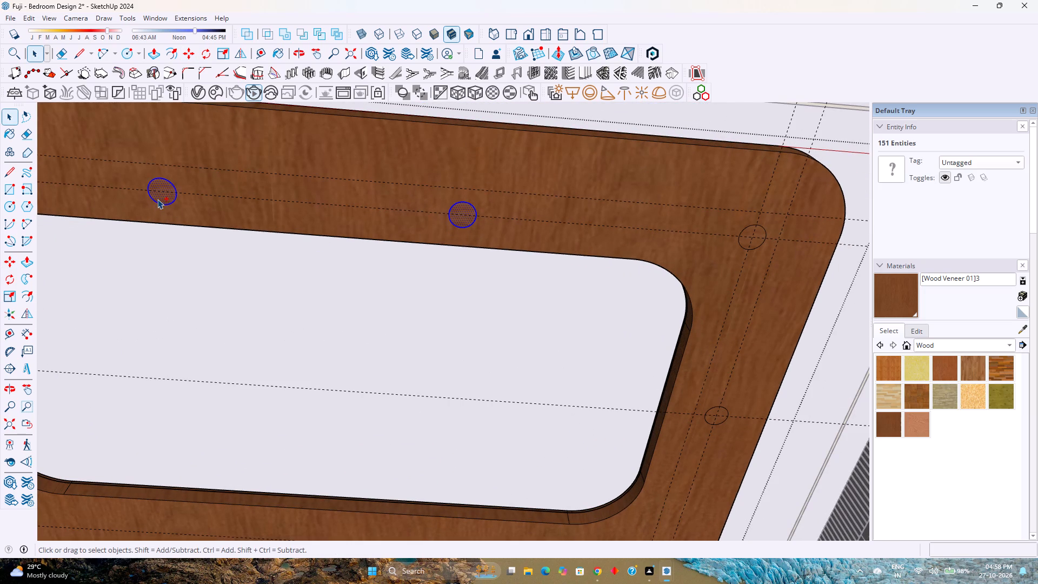
key("m")
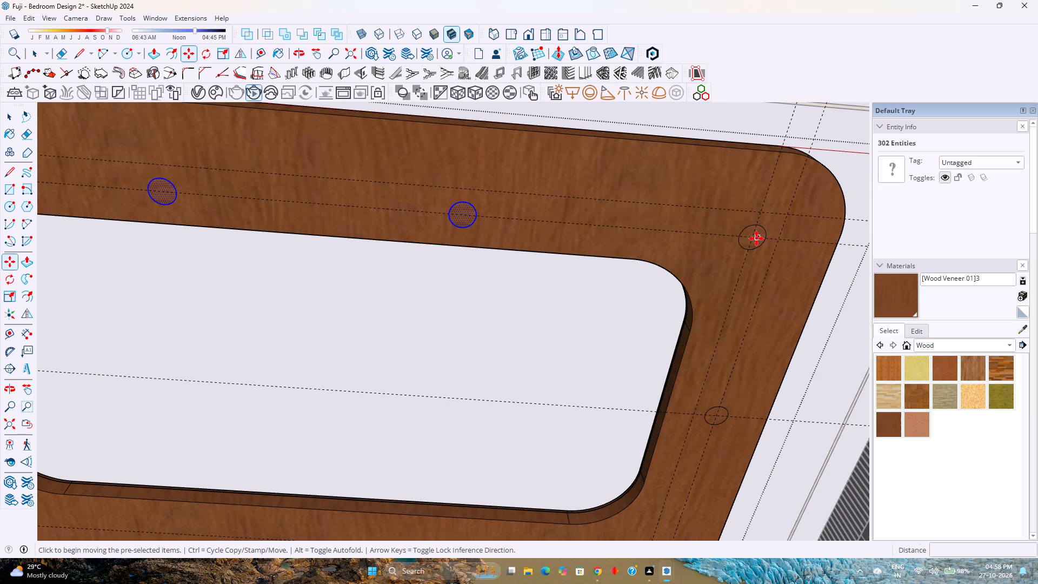
scroll(756, 238, "up", 7)
left_click(753, 234)
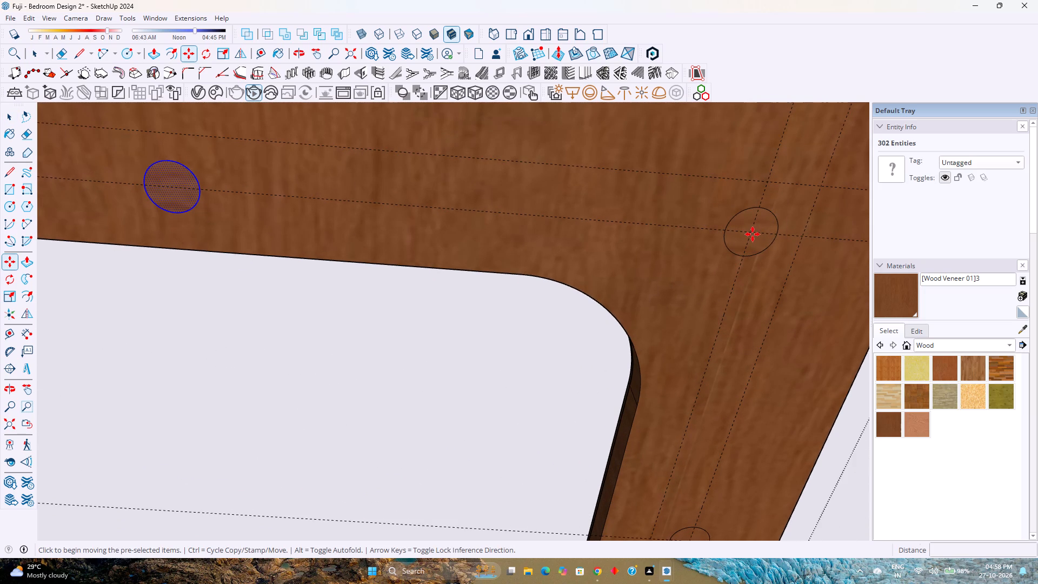
left_click(768, 181)
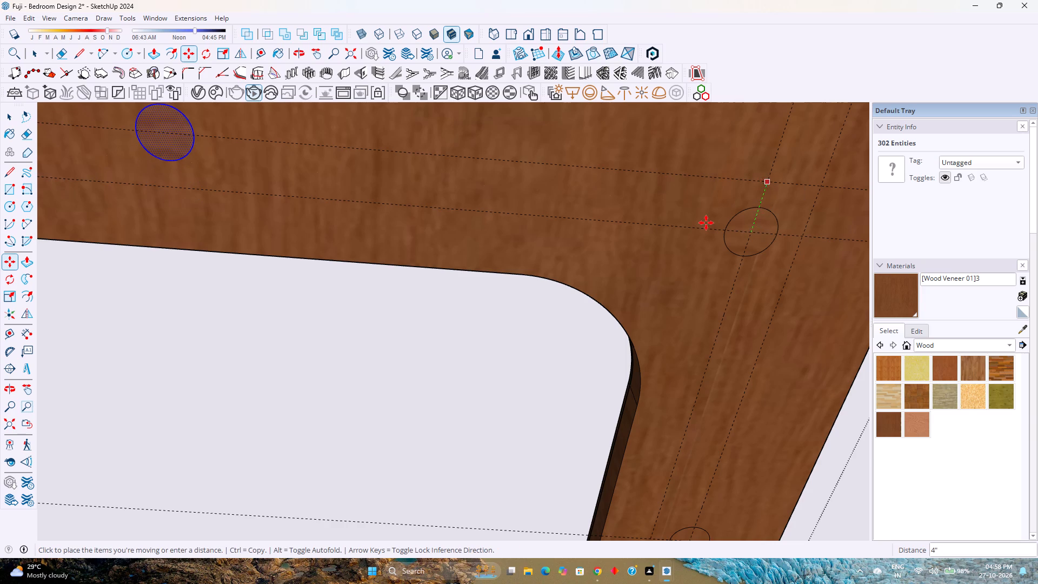
Copy the two intermediate circles on the far long side 6' 3" across the frame onto the bed-side long guide.
scroll(706, 223, "down", 11)
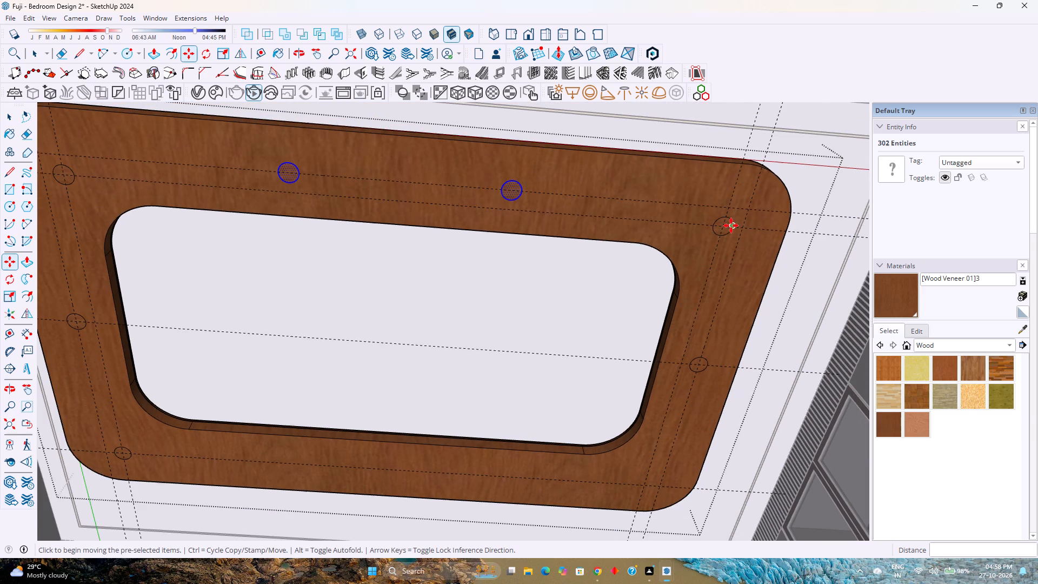
scroll(723, 231, "up", 2)
left_click(731, 202)
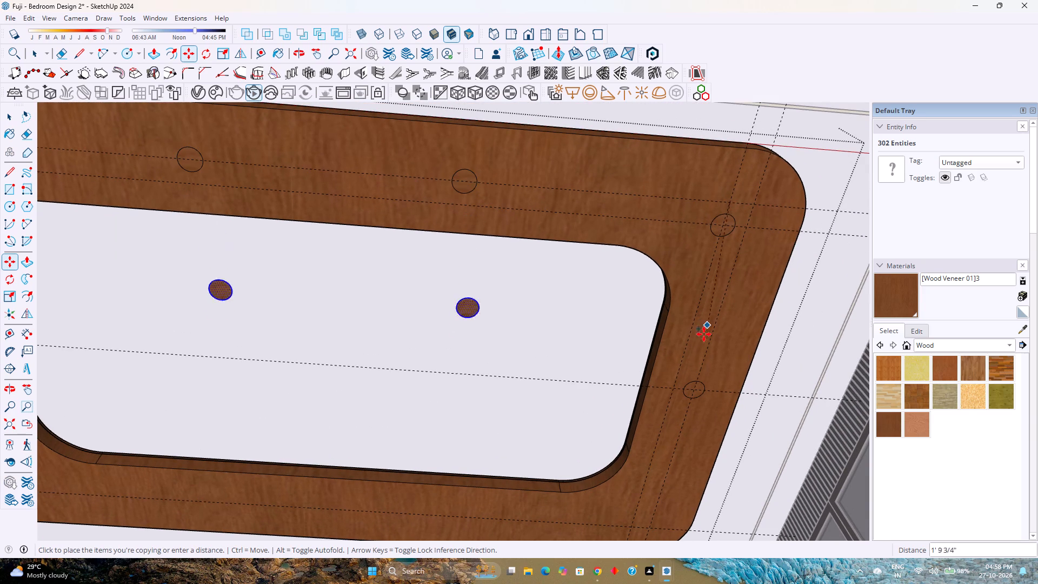
scroll(651, 449, "down", 2)
middle_click_drag(651, 449, 641, 361, "shift")
middle_click(641, 361, "shift")
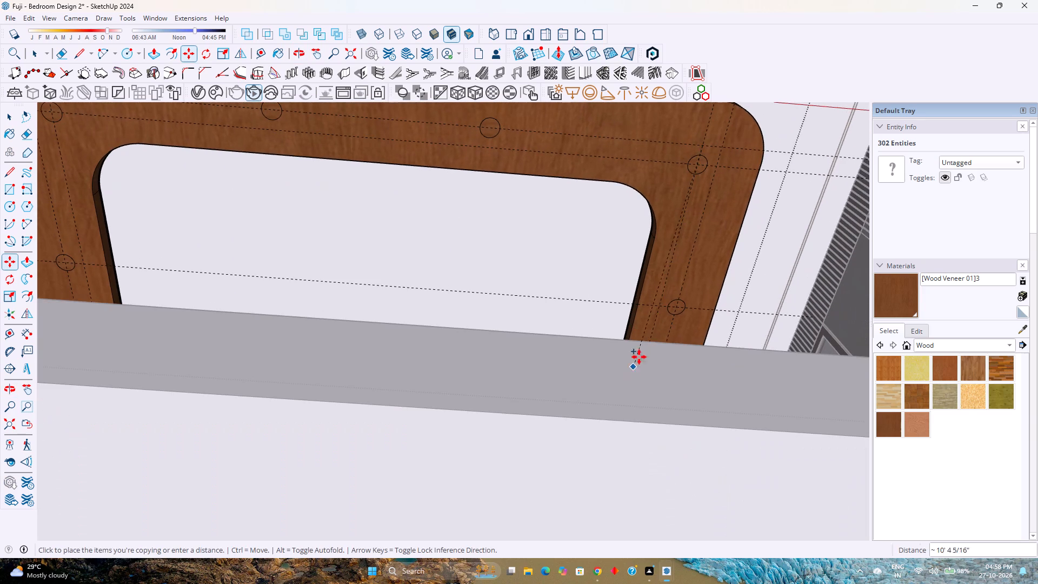
middle_click_drag(644, 346, 653, 471, "shift")
middle_click(651, 471, "shift")
middle_click_drag(611, 407, 609, 440)
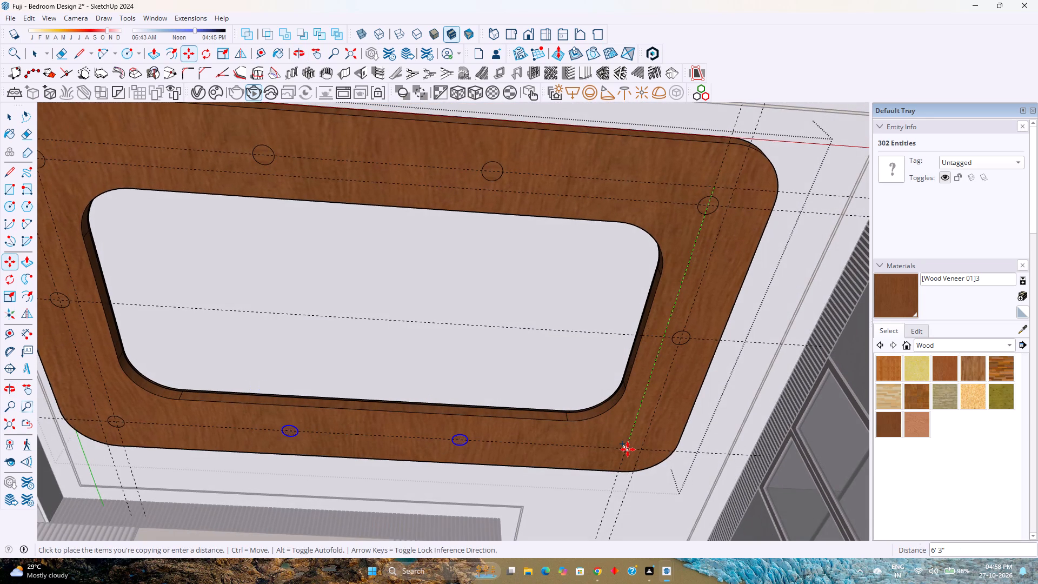
left_click(628, 449)
key("space")
scroll(627, 449, "down", 3)
key("Escape")
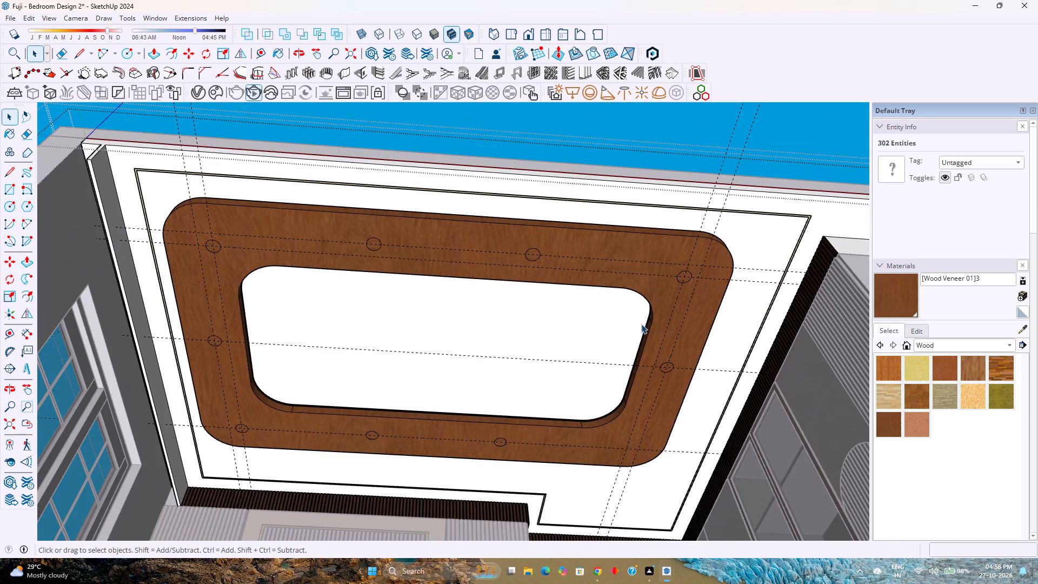
Copy the far wardrobe-end corner circle's face 5' 11" along the inner wardrobe-end guide to its crossing with the bed-side long guide.
scroll(643, 322, "up", 3)
scroll(643, 322, "down", 2)
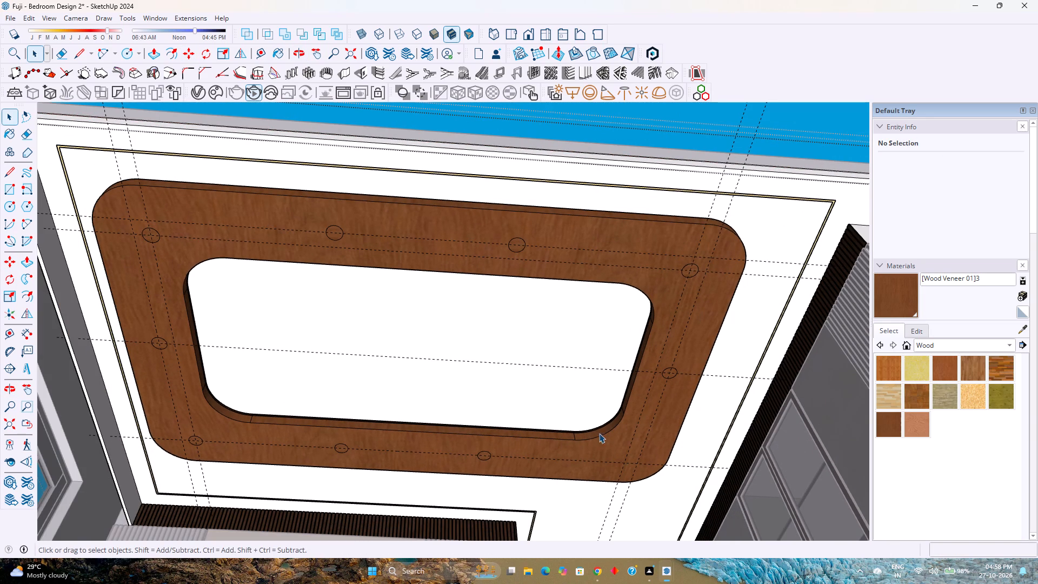
scroll(693, 280, "up", 4)
left_click(694, 272)
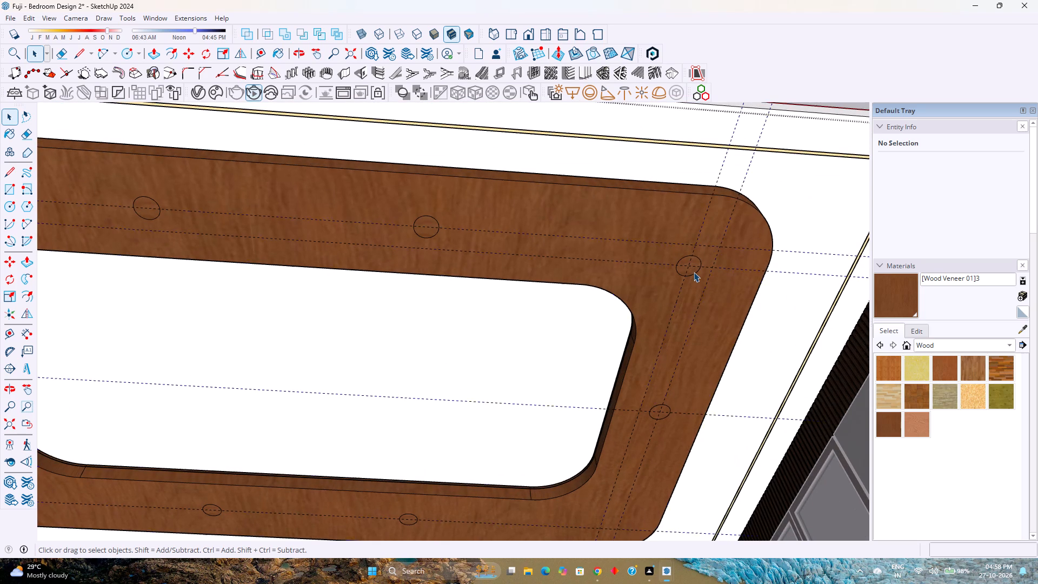
left_click(694, 272)
left_click(694, 269)
scroll(693, 270, "up", 4)
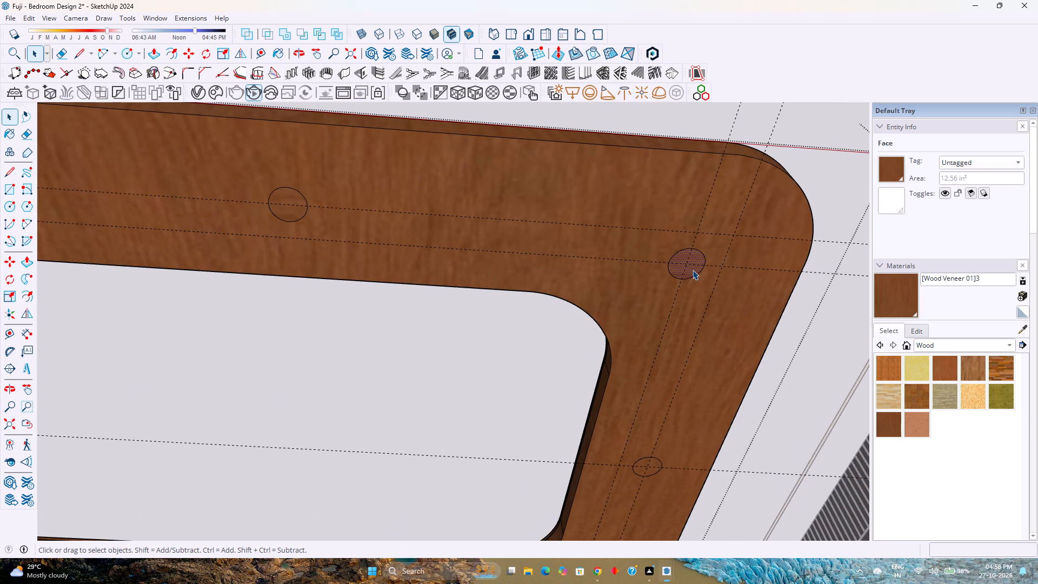
key("m")
left_click(688, 264)
scroll(670, 327, "down", 2)
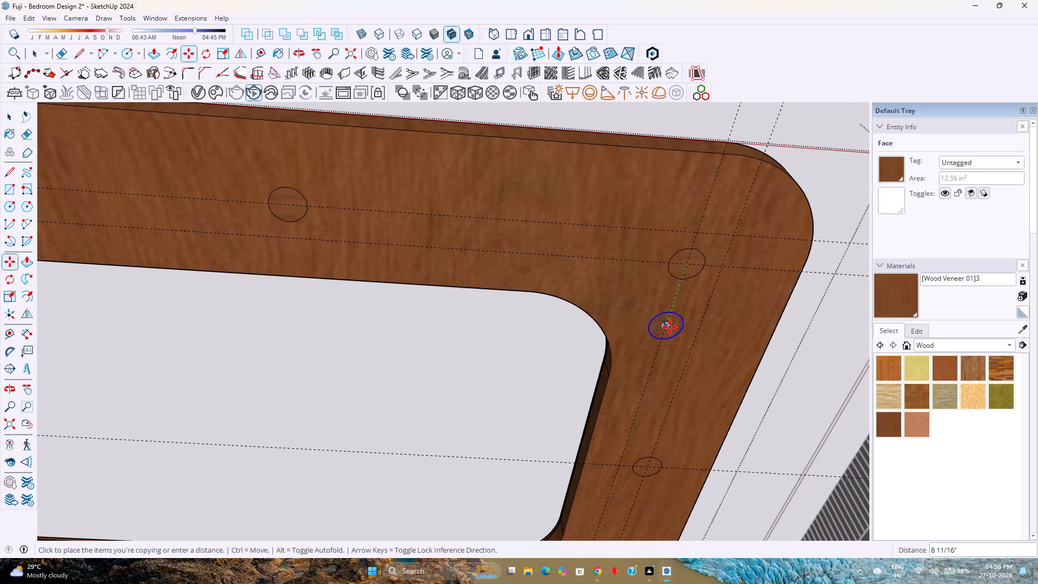
scroll(670, 327, "down", 8)
scroll(627, 444, "up", 4)
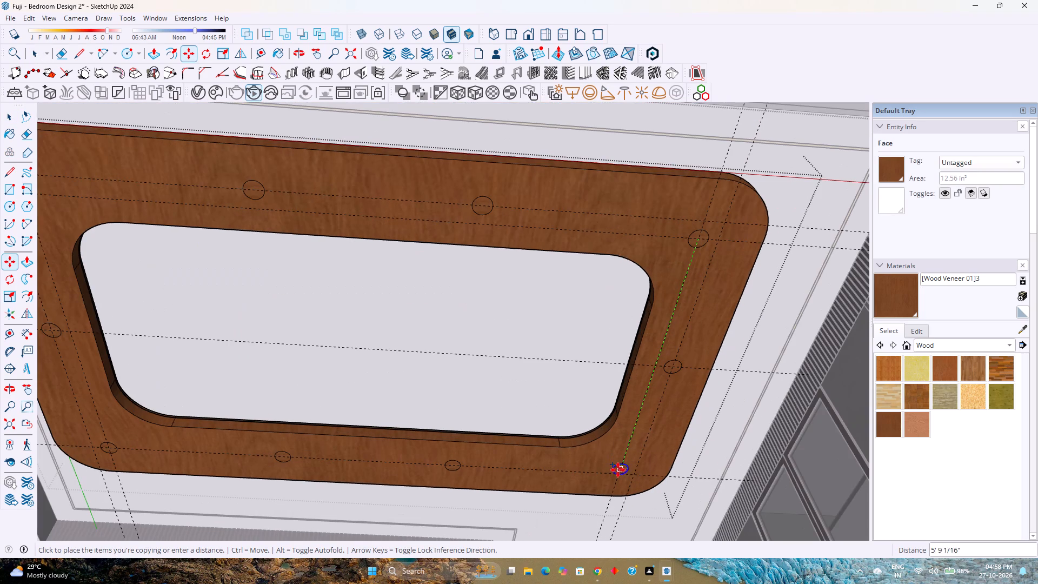
scroll(618, 481, "up", 9)
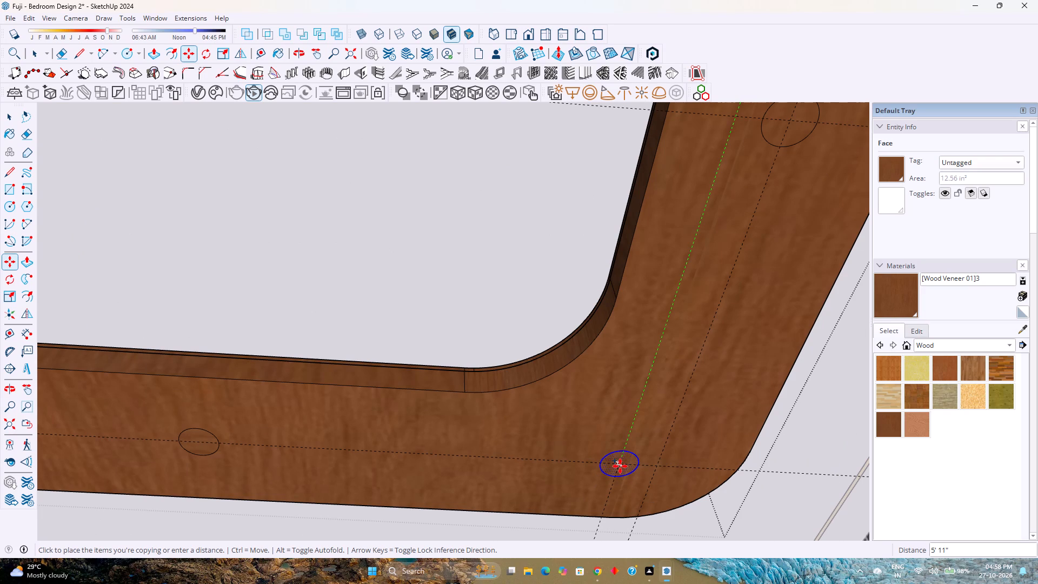
left_click(620, 466)
Push/Pull the bed-side wardrobe-end corner circle 0.5" and apply the same depth to the wardrobe-end centre circle.
key("p")
left_click(622, 467)
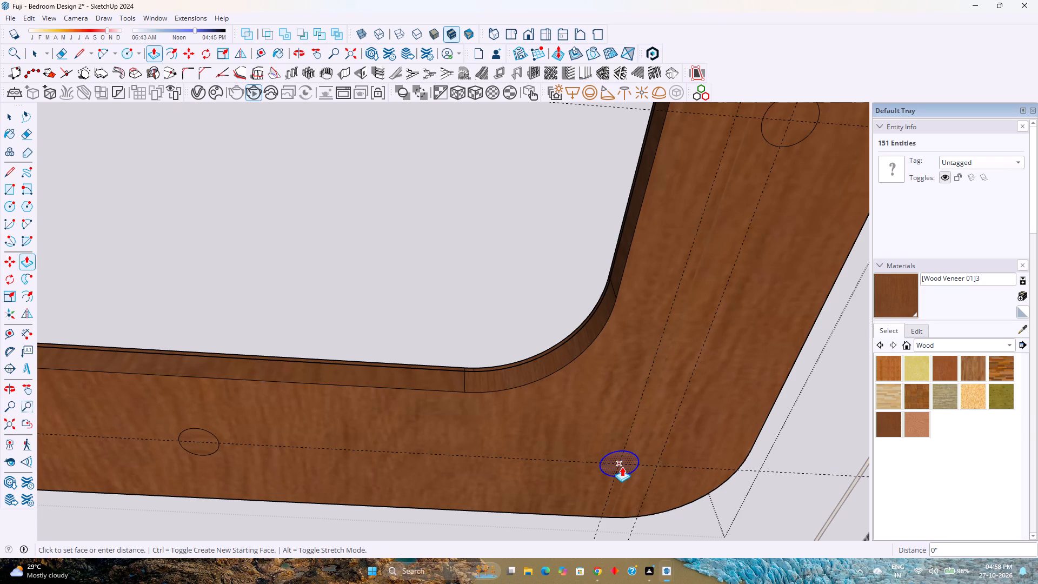
type("0.5")
key("Return")
scroll(614, 454, "down", 4)
scroll(647, 419, "down", 2)
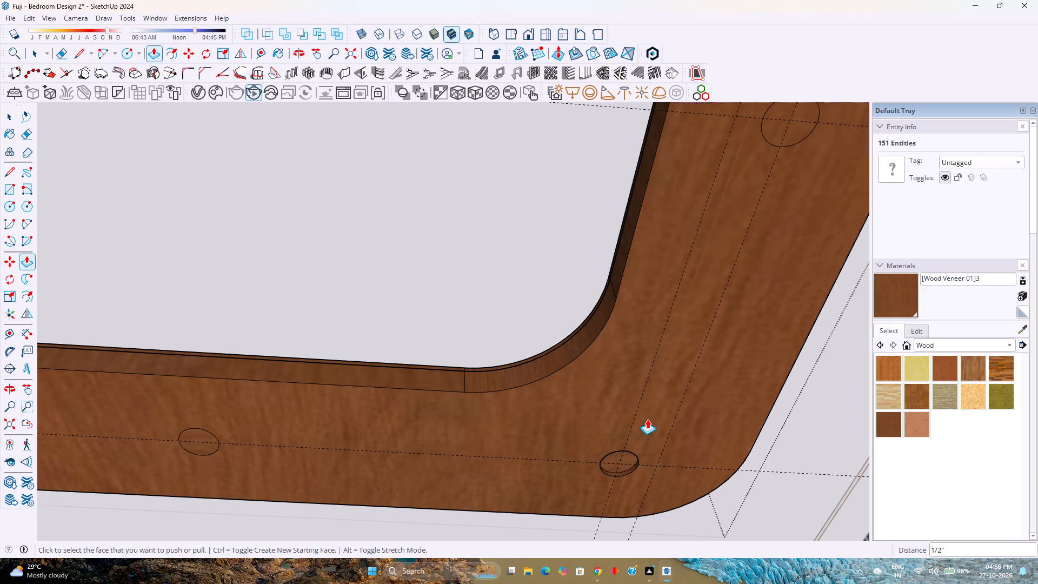
scroll(647, 419, "down", 2)
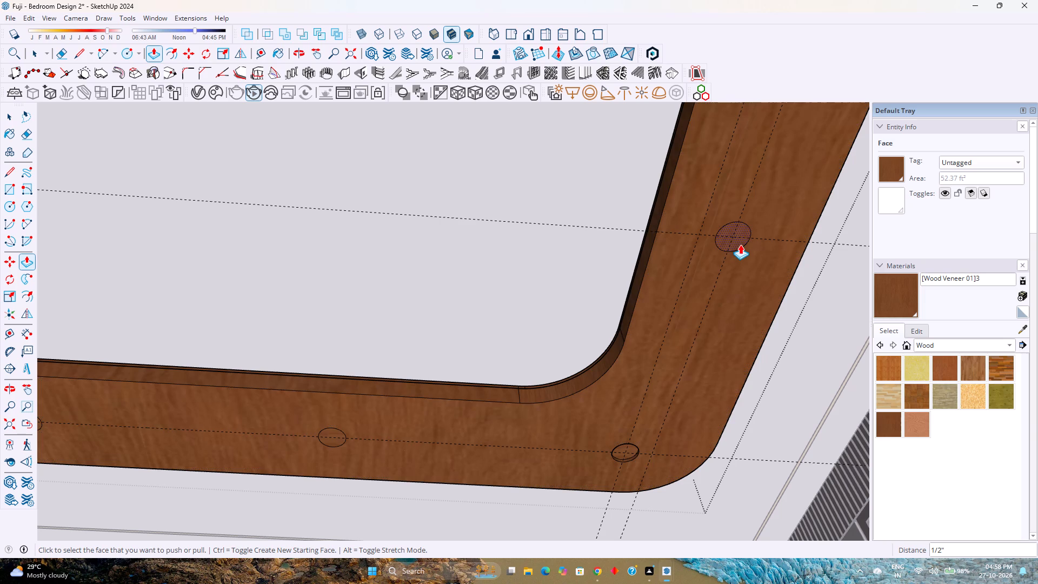
double_click(740, 244)
scroll(735, 247, "up", 3)
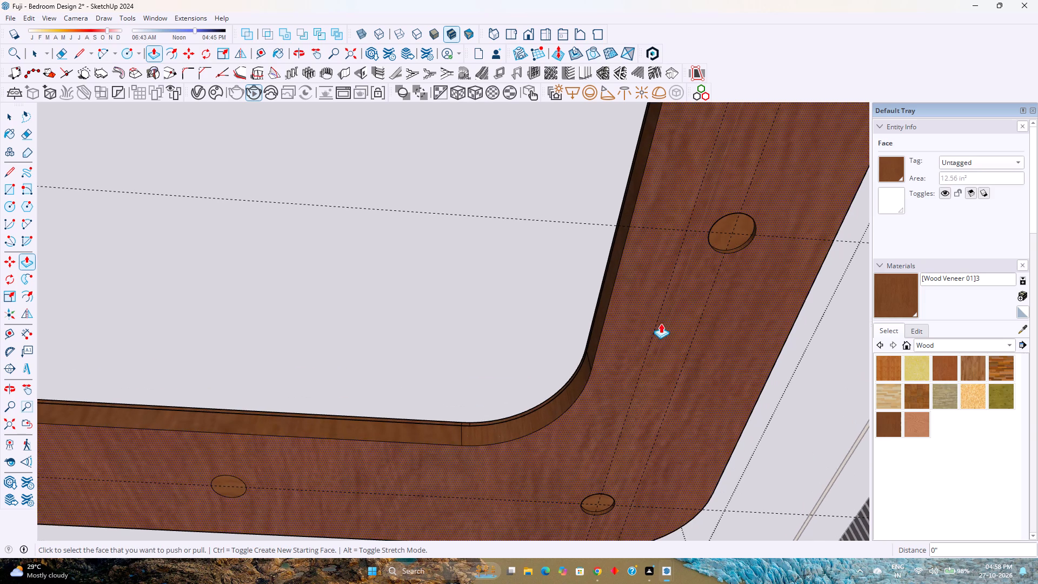
scroll(719, 245, "down", 5)
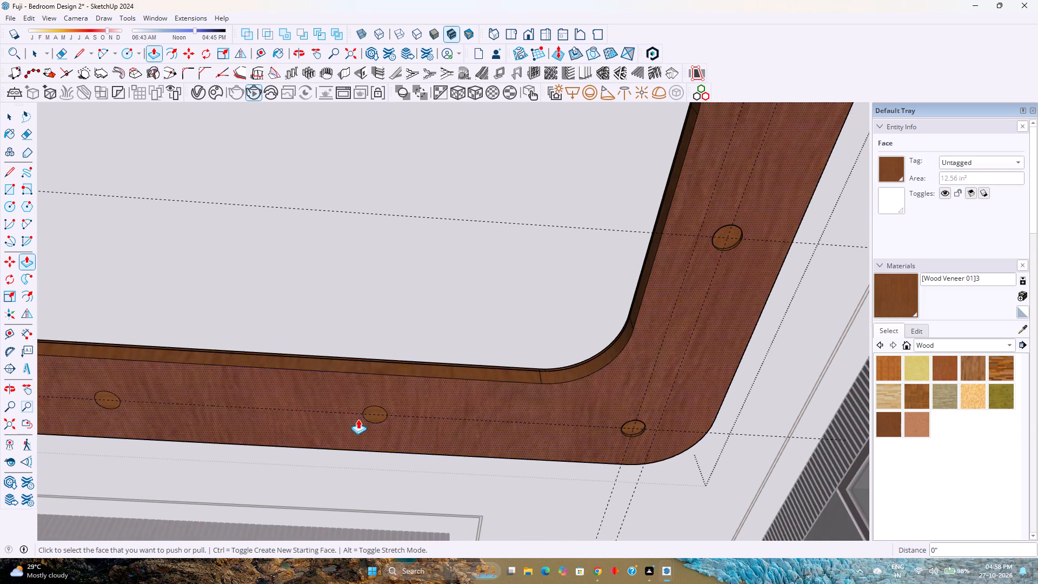
Push/Pull the two intermediate circles and the window-end corner circle on the bed-side long side by 0.5".
scroll(366, 413, "up", 7)
left_click(376, 423)
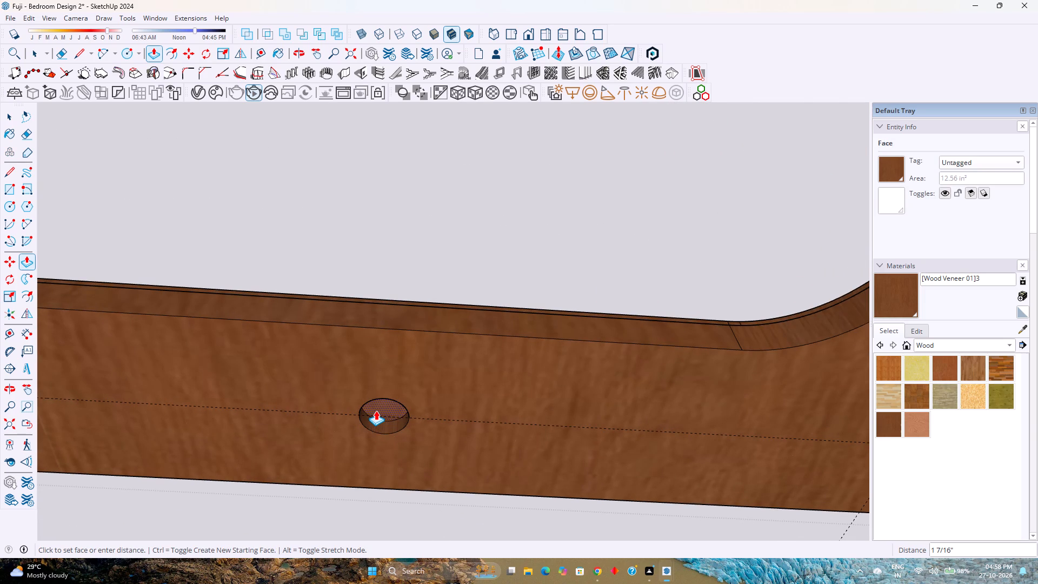
type("0.5")
key("Return")
scroll(390, 421, "down", 10)
middle_click_drag(382, 425, 656, 423, "shift")
scroll(412, 412, "up", 8)
double_click(454, 410)
scroll(454, 410, "down", 10)
scroll(216, 393, "up", 5)
double_click(216, 393)
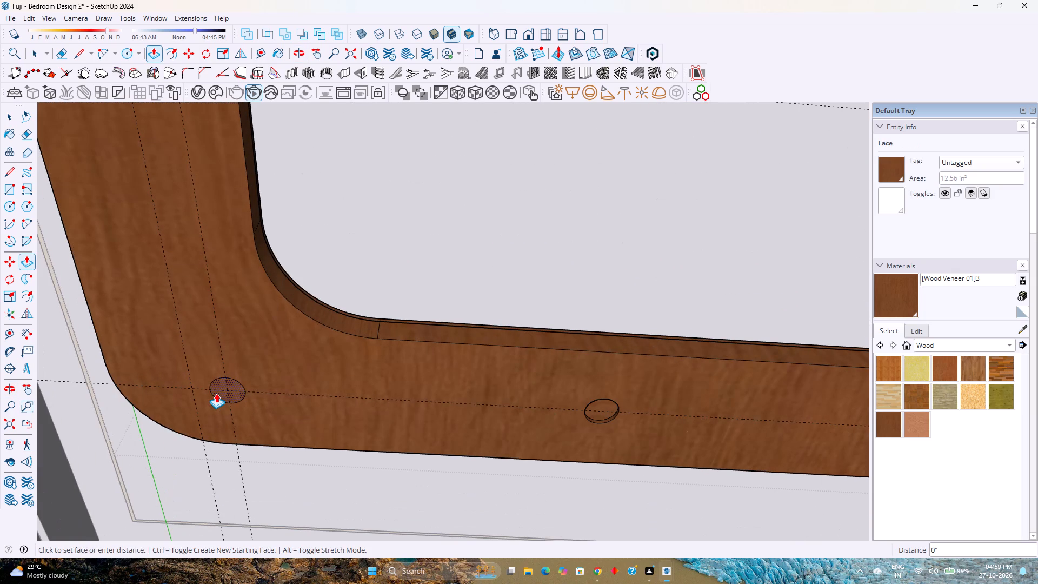
scroll(216, 393, "down", 10)
Push/Pull the window-end centre circle and the far window-end corner circle by the same 0.5".
middle_click_drag(225, 387, 288, 508, "shift")
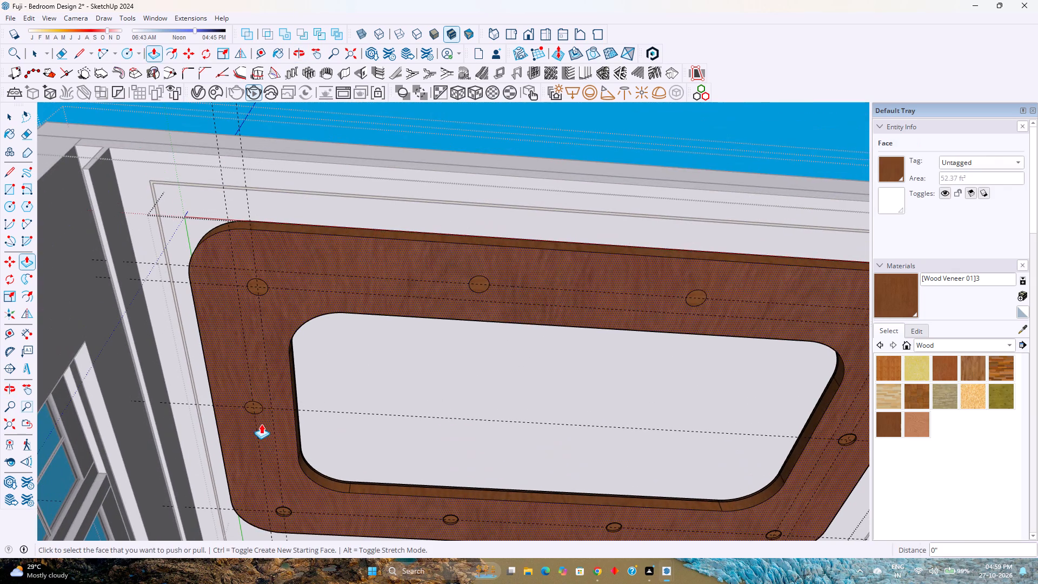
scroll(252, 414, "up", 8)
double_click(248, 406)
scroll(248, 406, "down", 5)
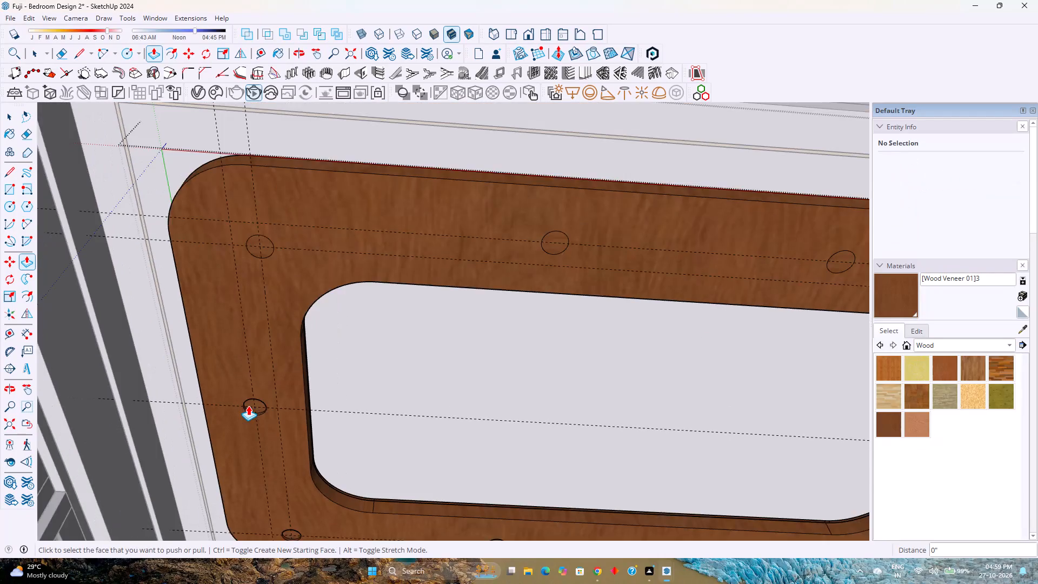
scroll(248, 406, "down", 4)
middle_click_drag(275, 370, 305, 433, "shift")
scroll(289, 355, "up", 9)
double_click(289, 374)
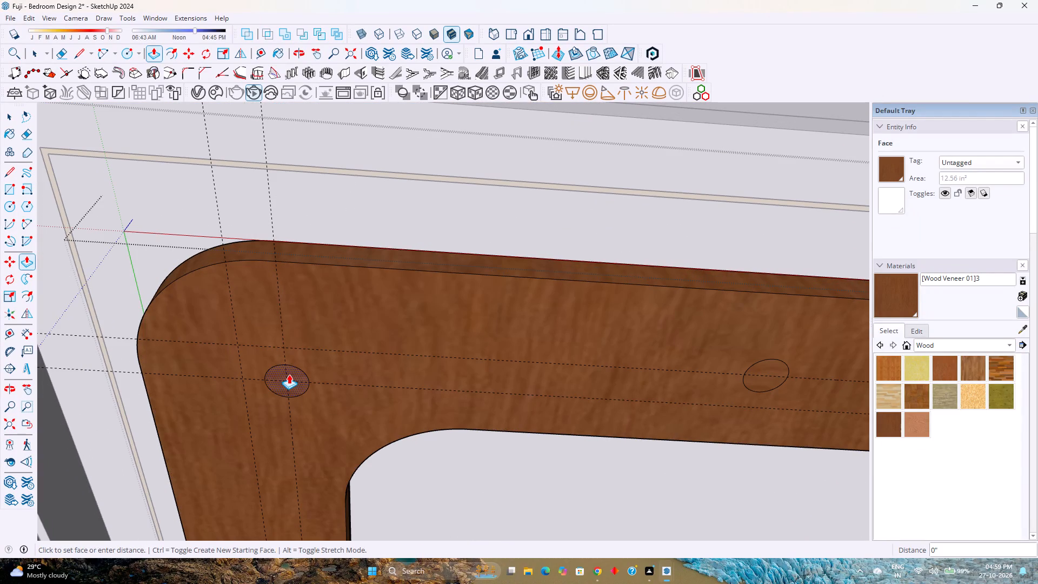
Push/Pull the remaining three circles on the far long side, two intermediate and the wardrobe-end corner, by the same 0.5".
double_click(766, 383)
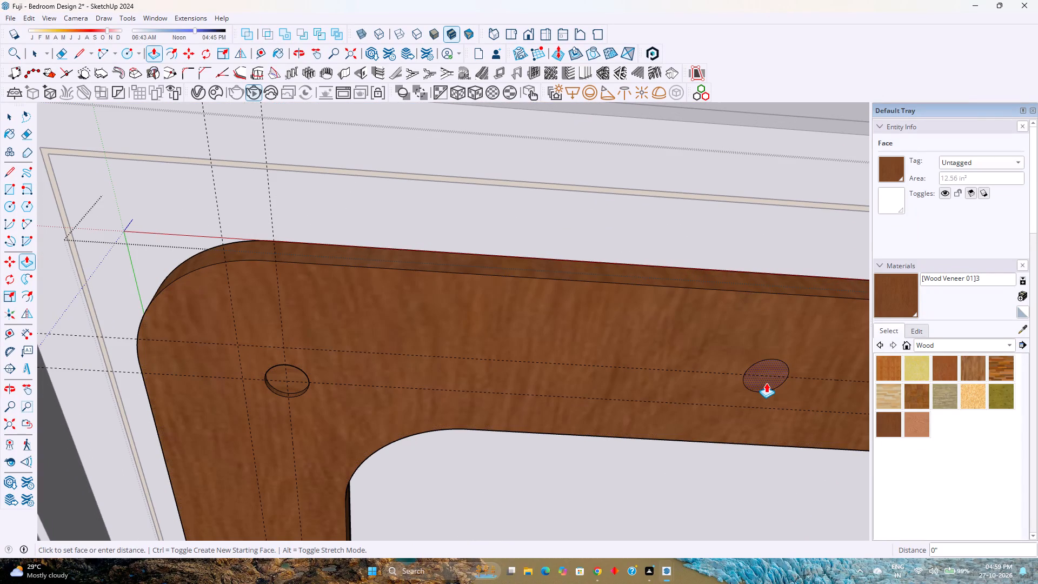
scroll(766, 383, "down", 3)
middle_click_drag(766, 383, 397, 384, "shift")
middle_click_drag(392, 384, 384, 383, "shift")
middle_click(381, 383, "shift")
scroll(377, 382, "down", 5)
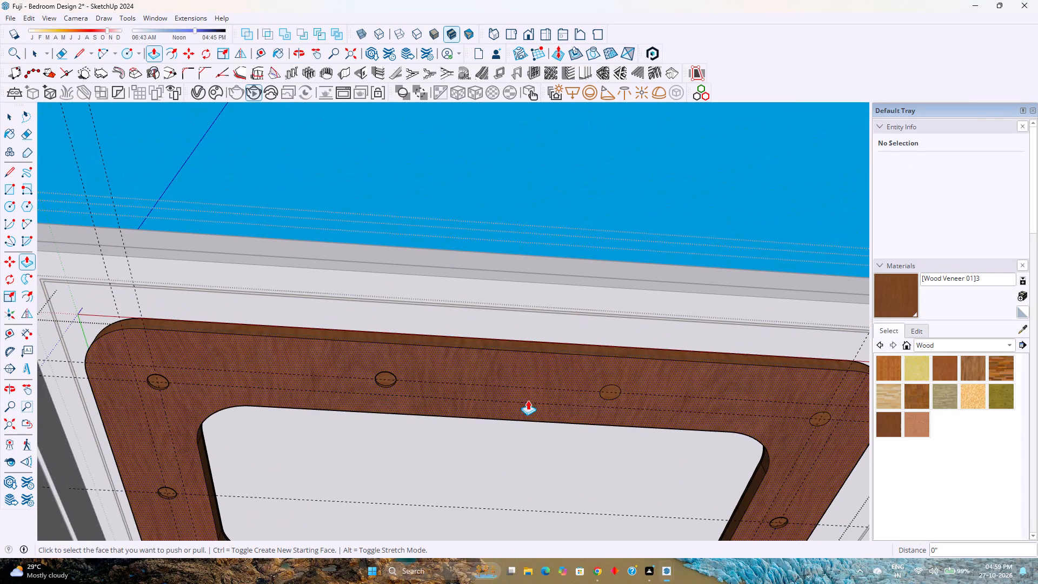
scroll(599, 398, "up", 6)
double_click(608, 397)
scroll(608, 397, "down", 4)
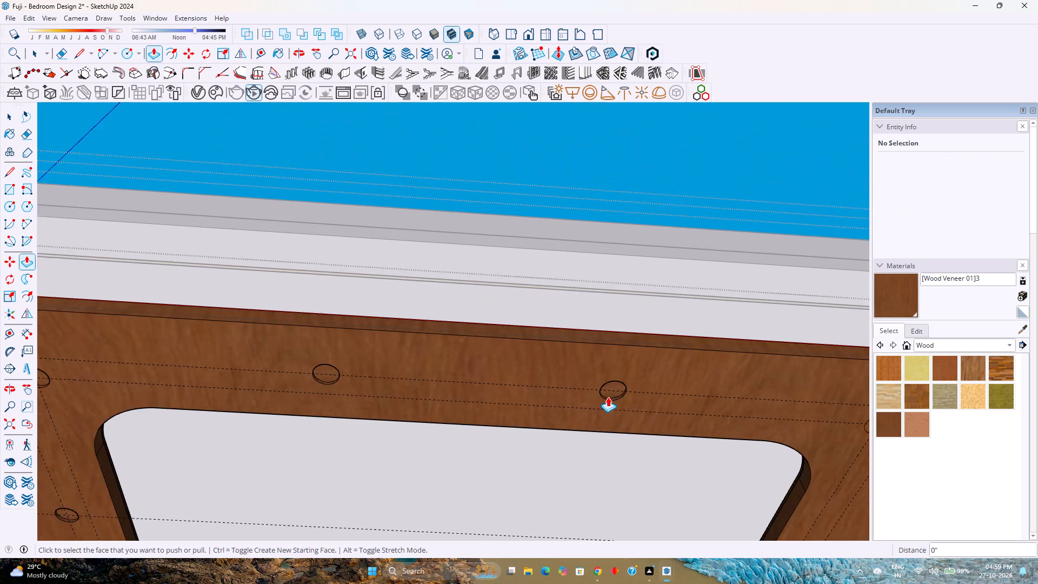
scroll(608, 397, "down", 4)
middle_click_drag(608, 397, 392, 334, "shift")
middle_click(389, 334, "shift")
scroll(602, 350, "up", 8)
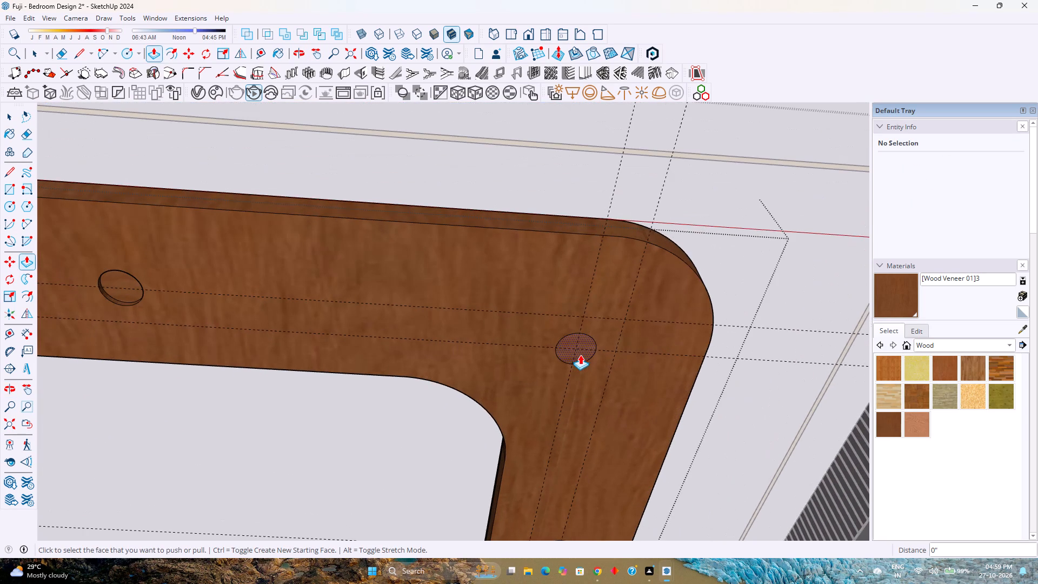
double_click(583, 355)
key("space")
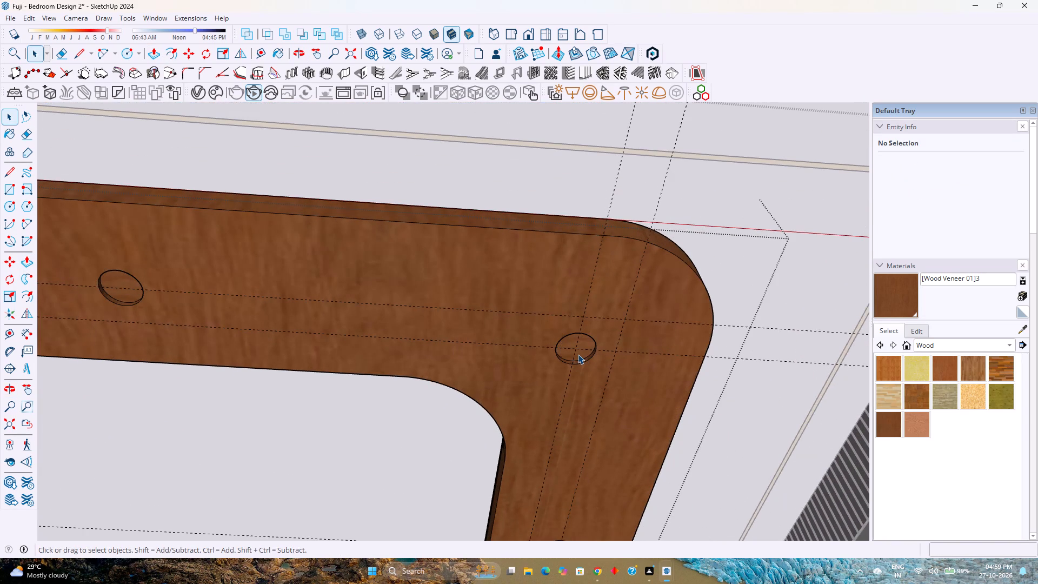
Draw a 1" radius circle at the guide crossing in the centre of the wardrobe-end centre circle.
scroll(578, 354, "down", 13)
scroll(576, 437, "up", 3)
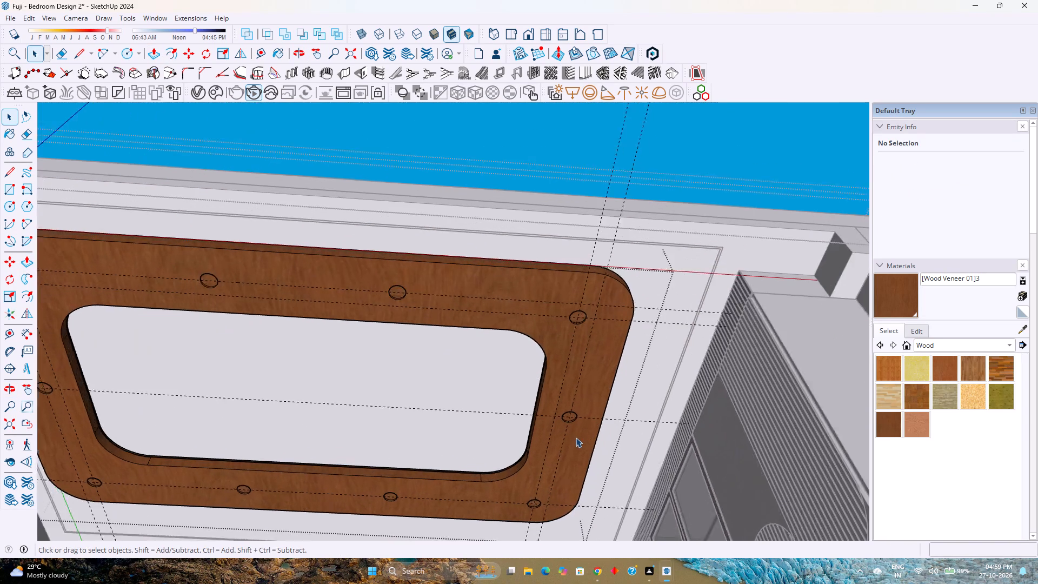
scroll(576, 437, "up", 12)
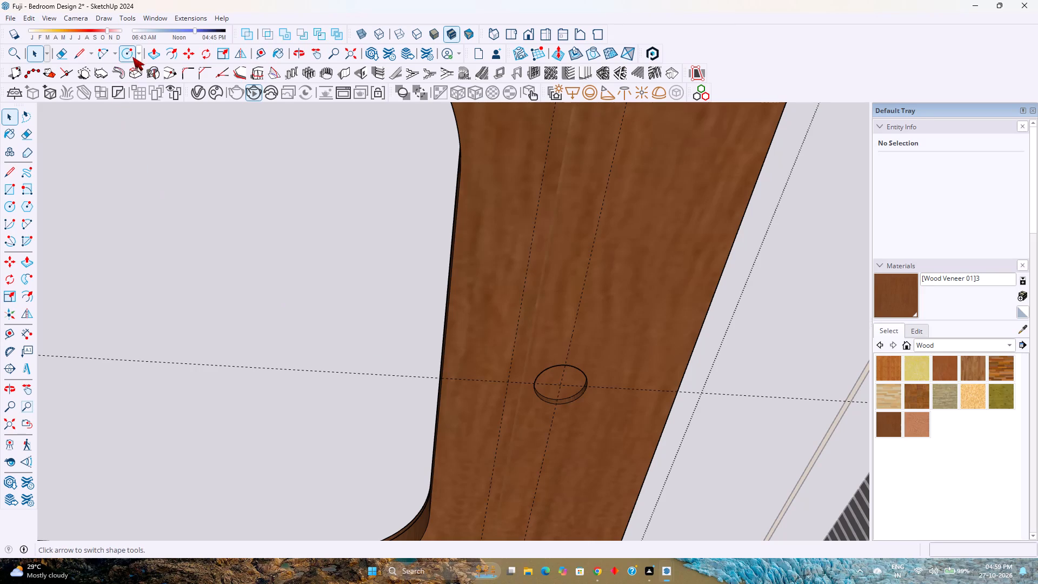
left_click(131, 56)
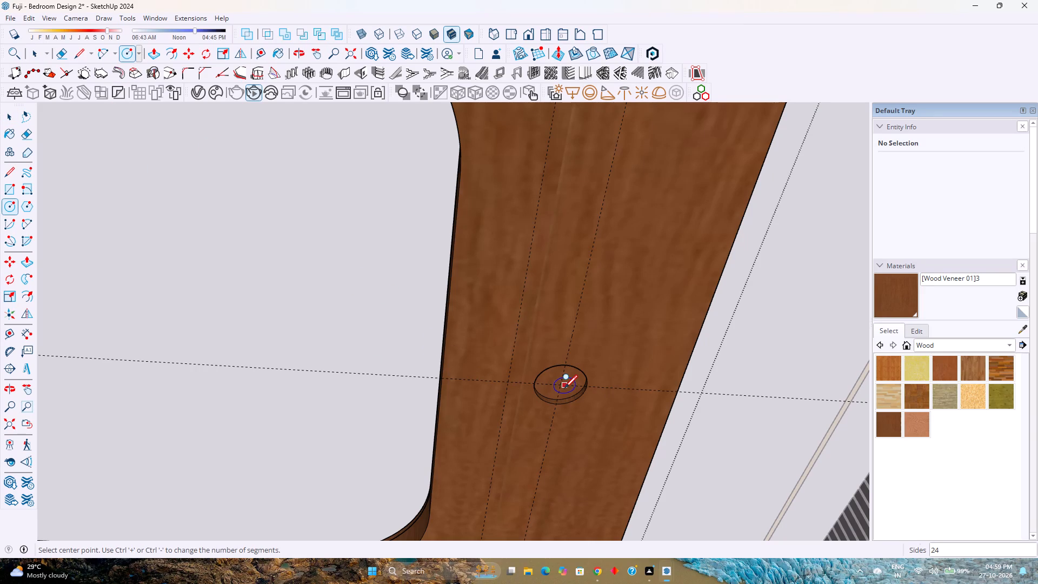
left_click(562, 388)
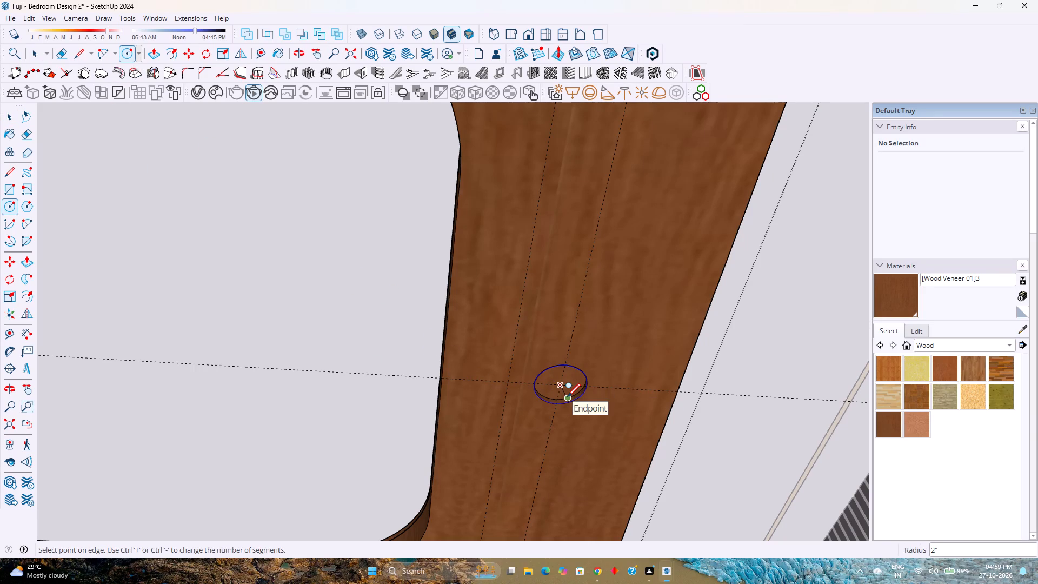
key("1")
key("Return")
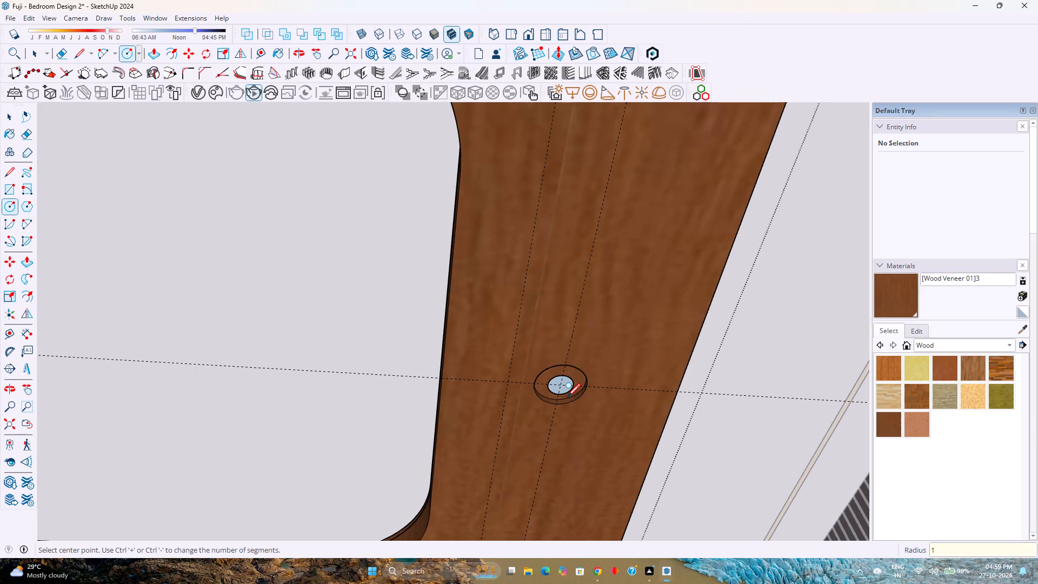
key("space")
scroll(562, 388, "up", 10)
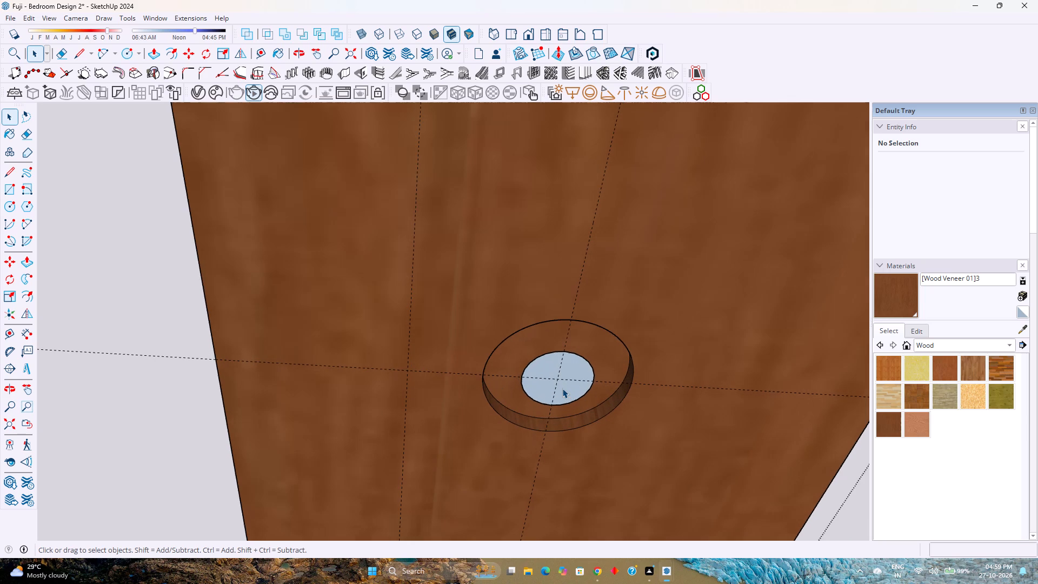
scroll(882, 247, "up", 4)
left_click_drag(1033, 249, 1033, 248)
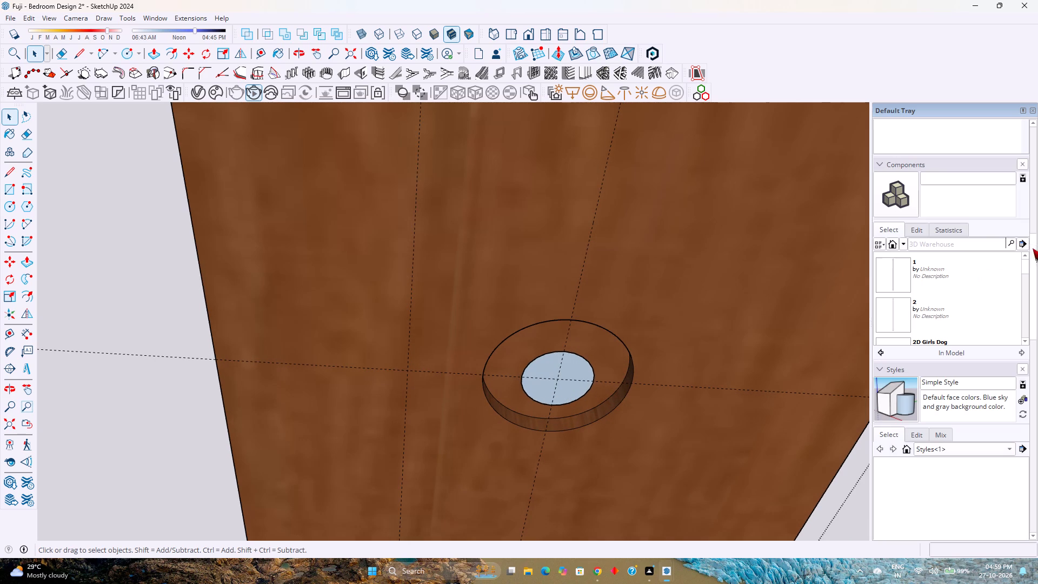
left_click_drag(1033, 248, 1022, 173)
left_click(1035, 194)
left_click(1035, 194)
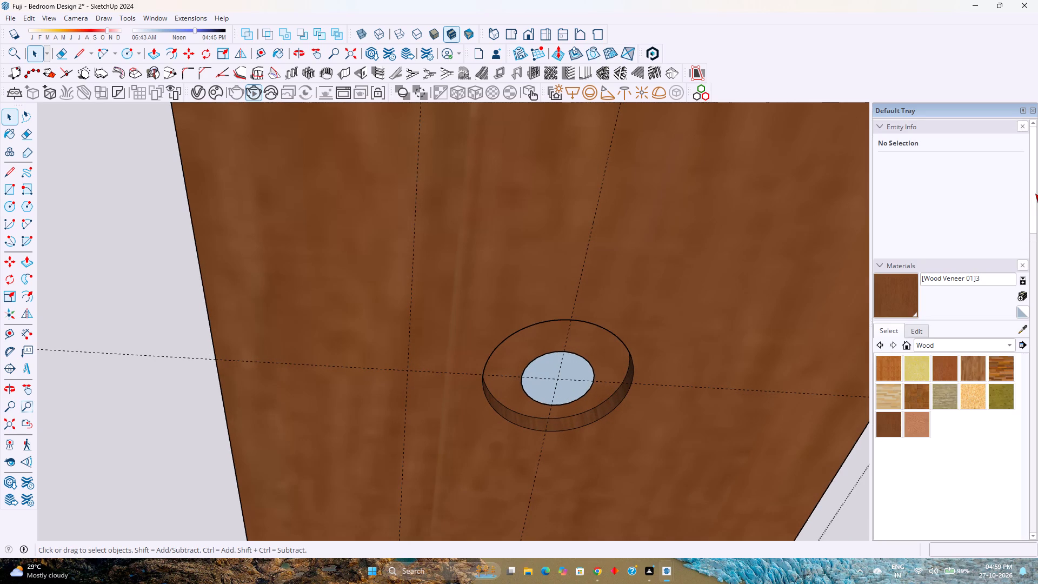
Make the 1" radius inner circle and its face a component with the definition name 5.
scroll(602, 374, "up", 2)
double_click(568, 372)
right_click(568, 372)
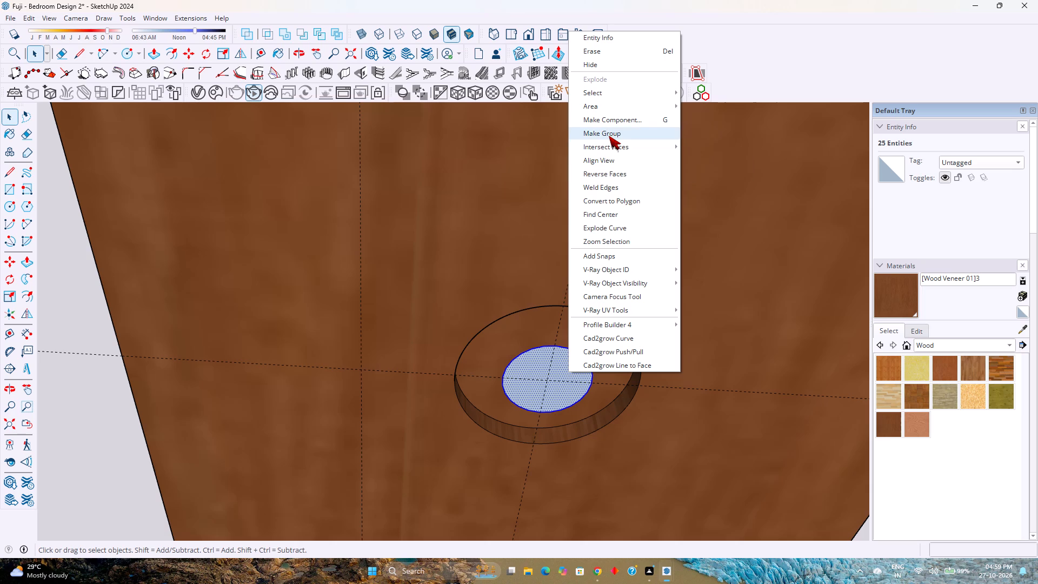
left_click(620, 120)
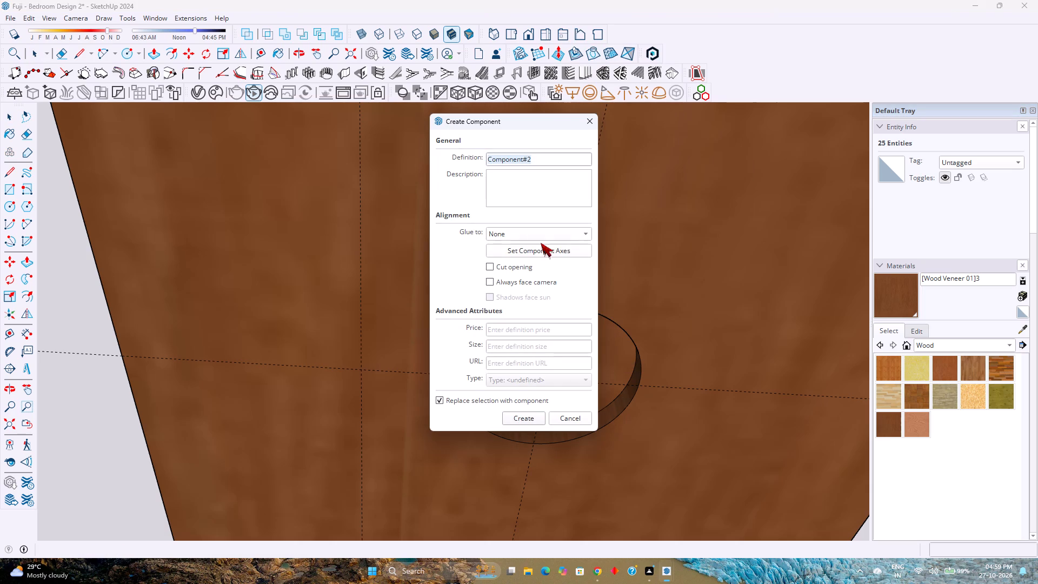
key("5")
key("Return")
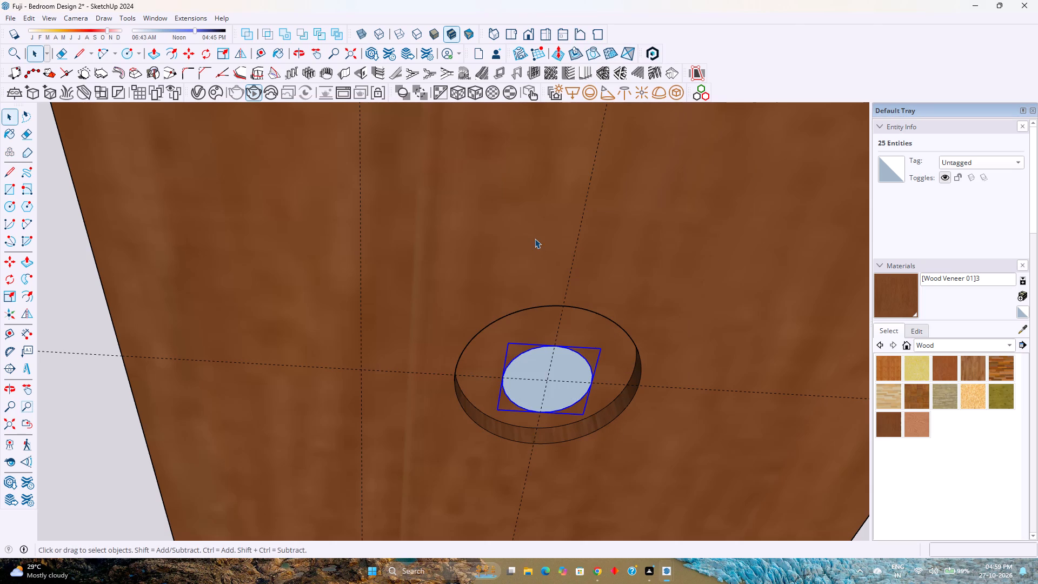
Open the new circle component for editing and reverse its face.
double_click(579, 370)
scroll(579, 370, "up", 3)
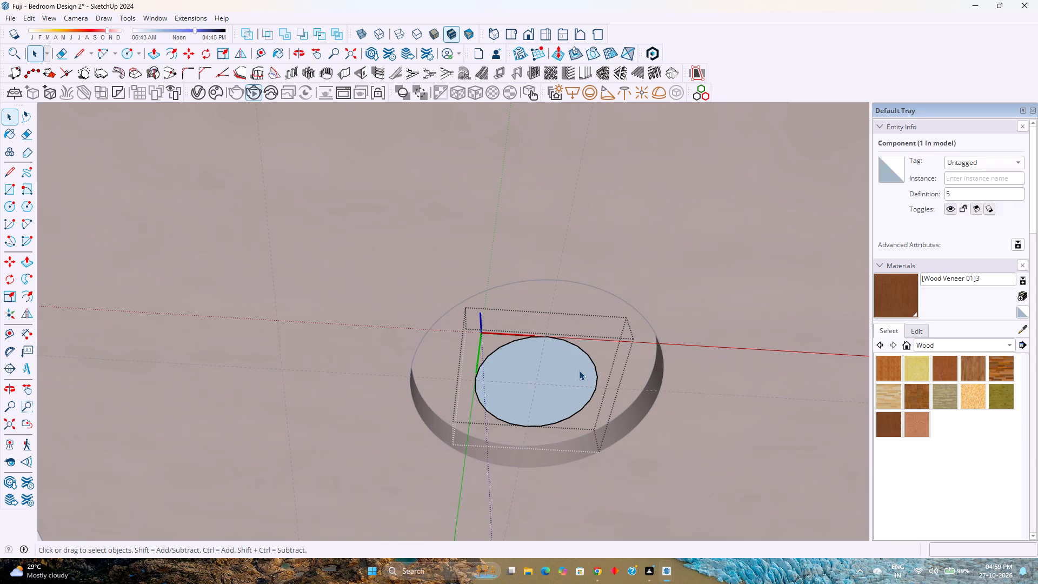
right_click(576, 372)
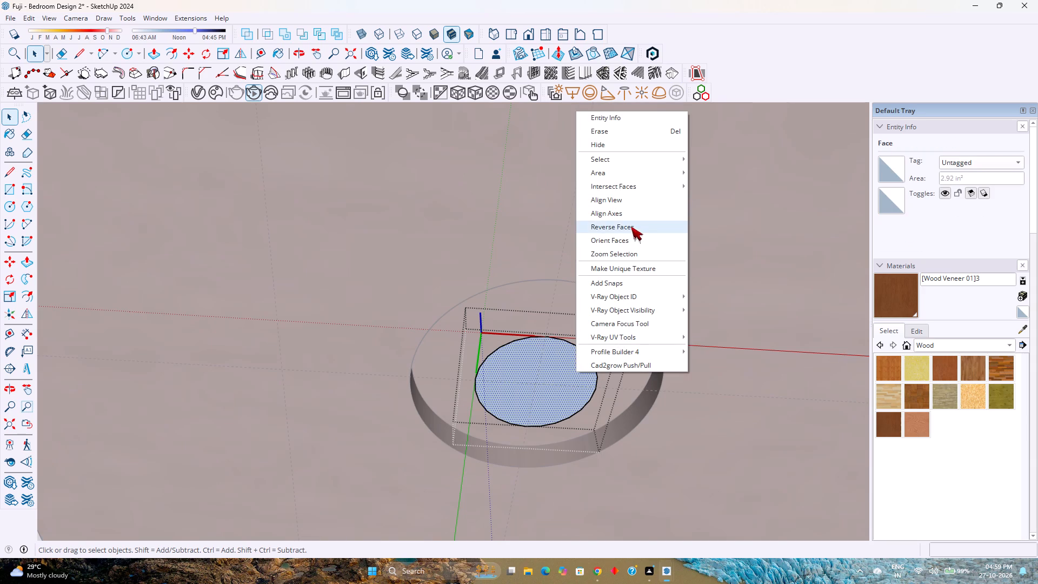
left_click(633, 230)
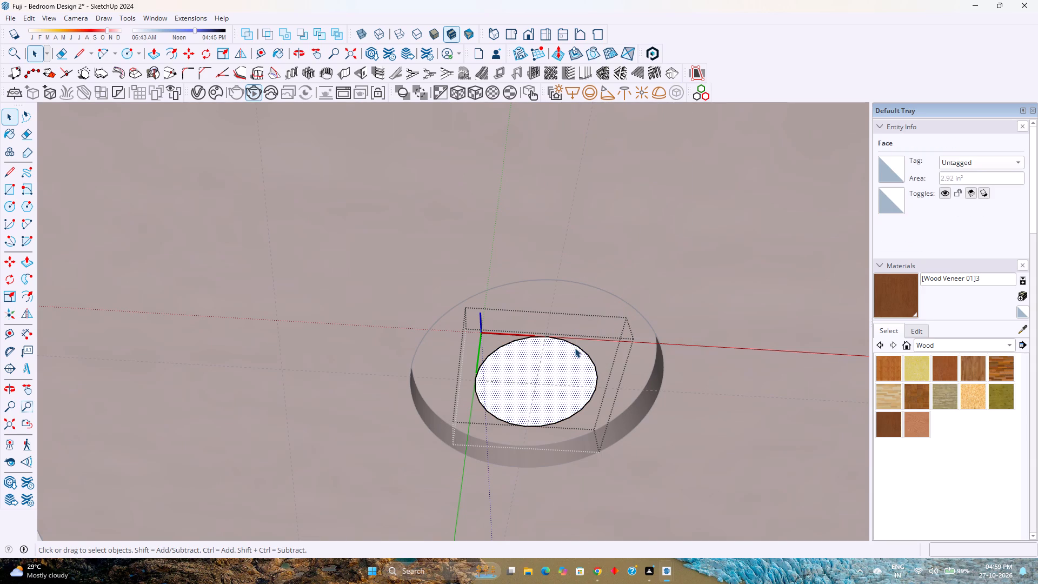
Set the radius of the circle inside the component to 2".
left_click(578, 347)
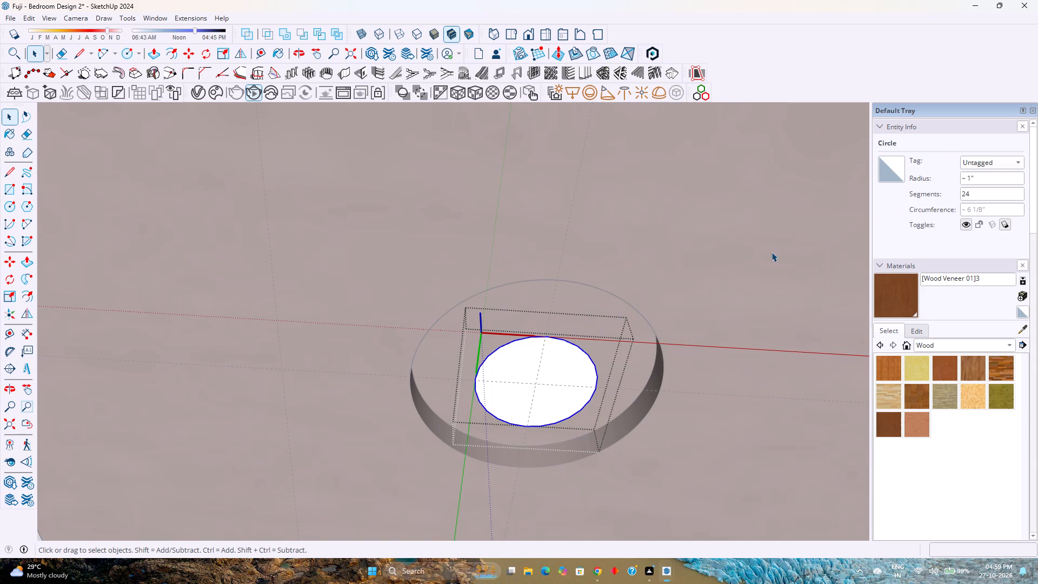
double_click(981, 181)
key("BackSpace")
key("BackSpace")
key("BackSpace")
key("BackSpace")
key("BackSpace")
key("BackSpace")
key("BackSpace")
key("BackSpace")
key("BackSpace")
key("BackSpace")
type("2\"")
key("Return")
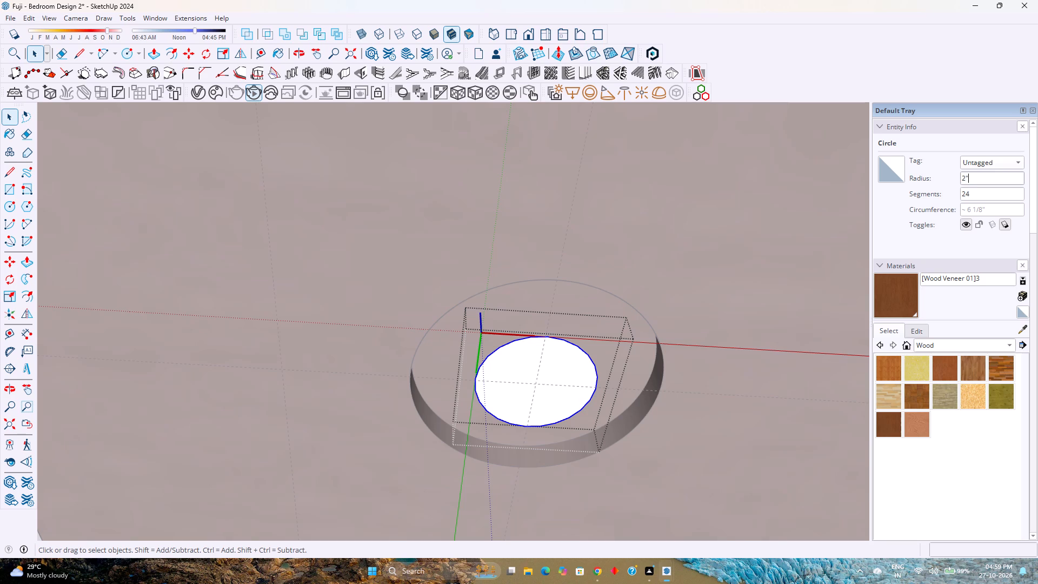
Set the same circle's segments to 160 and close the component.
left_click(986, 190)
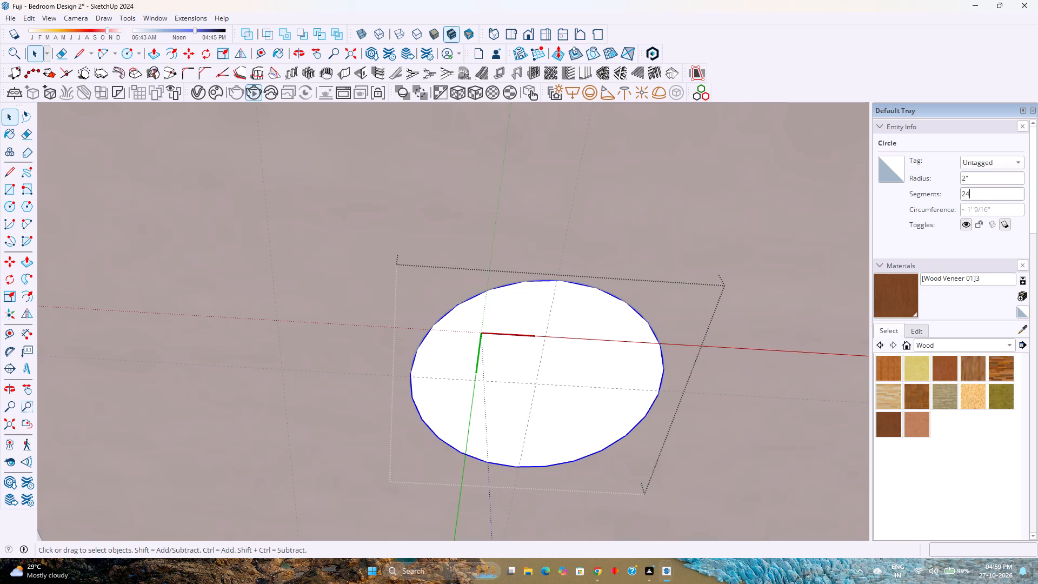
left_click(986, 190)
type("160")
key("Return")
scroll(611, 334, "down", 4)
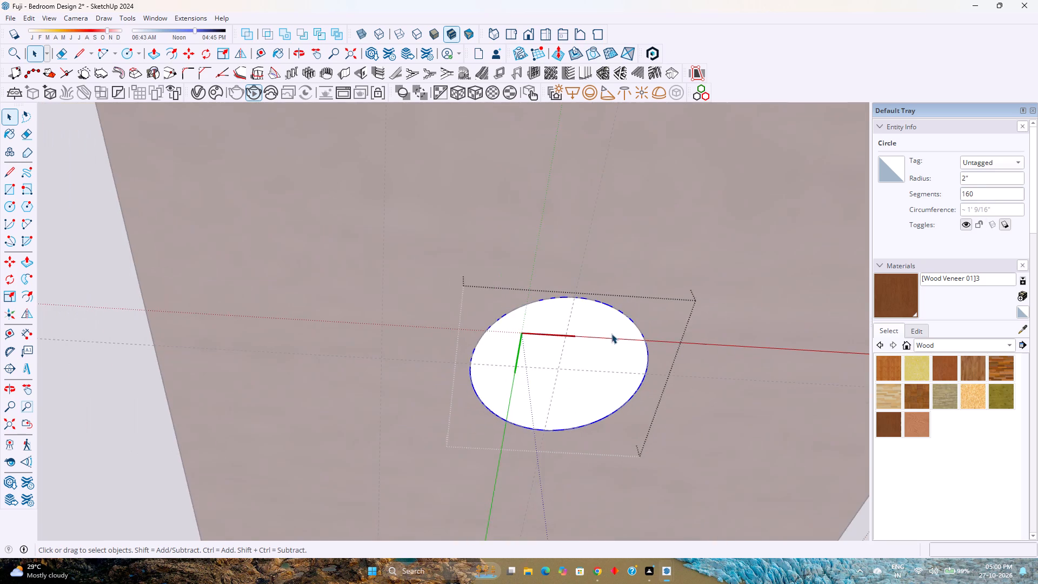
scroll(602, 343, "down", 9)
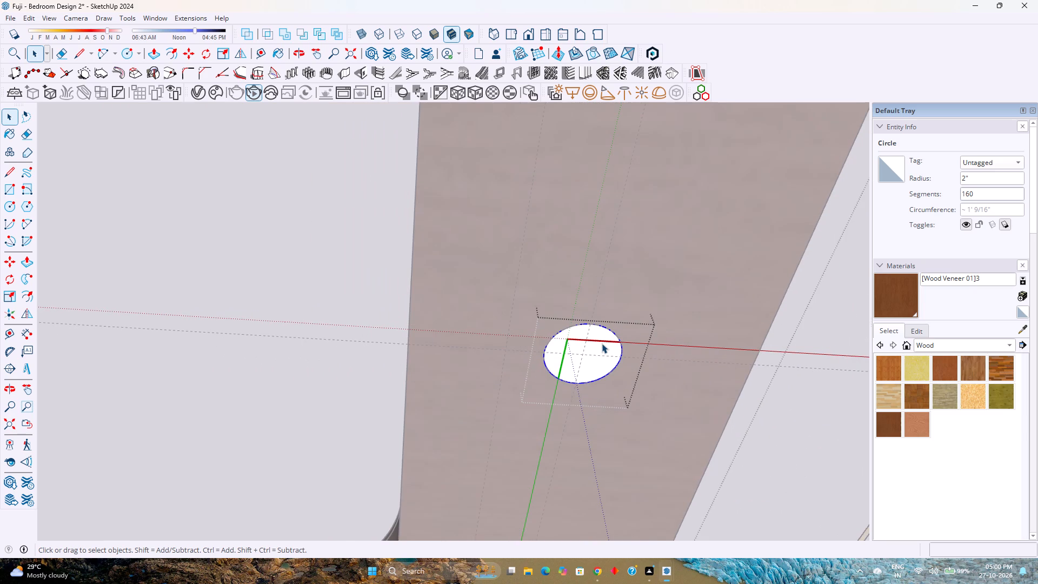
scroll(602, 343, "down", 6)
key("Escape")
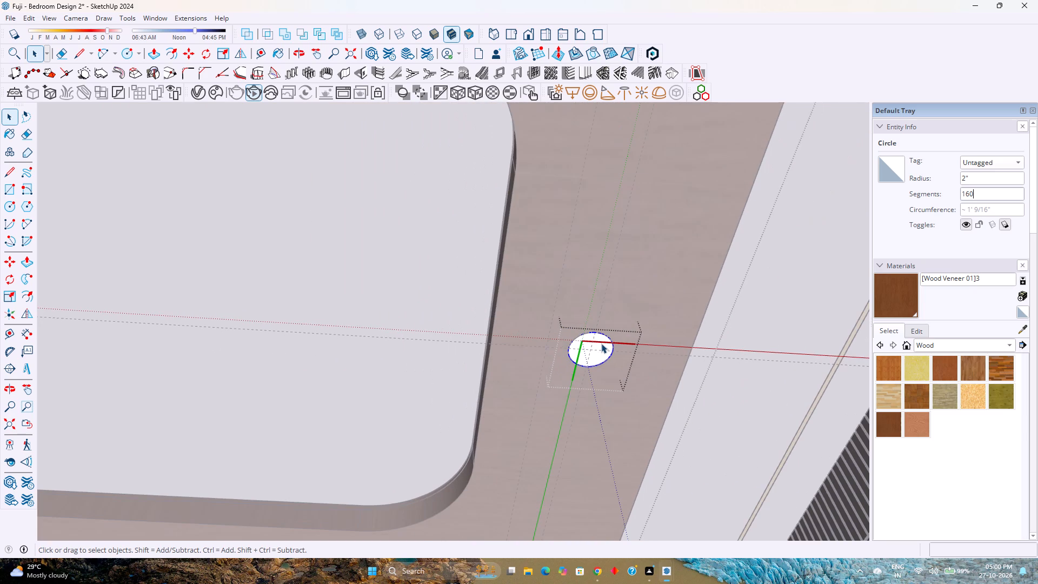
key("space")
left_click(663, 297)
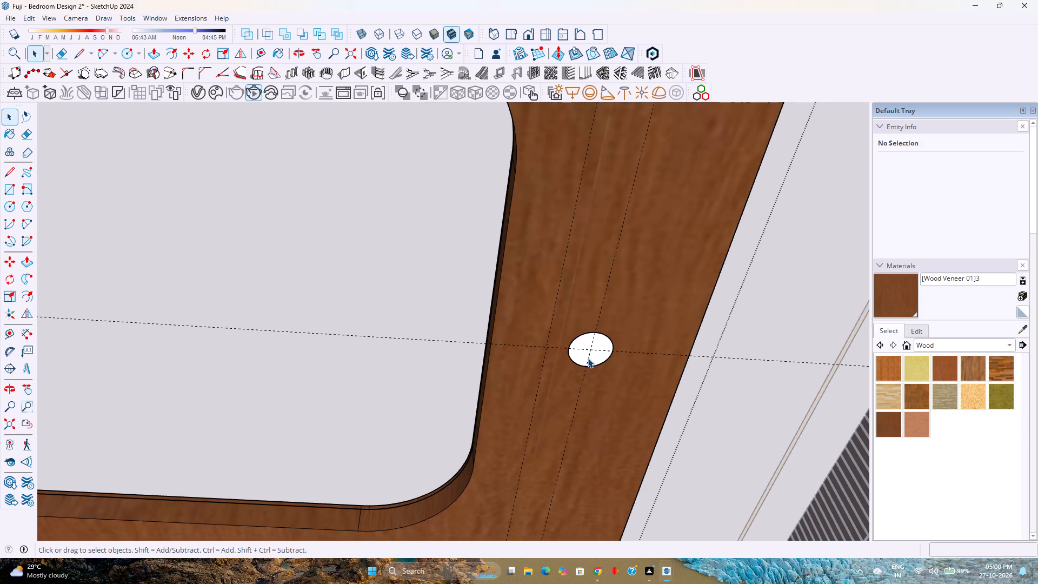
Copy the disc component from its centre to the centre of the wardrobe-end corner circle on the far long side.
left_click(598, 349)
scroll(598, 349, "up", 3)
left_click(595, 363)
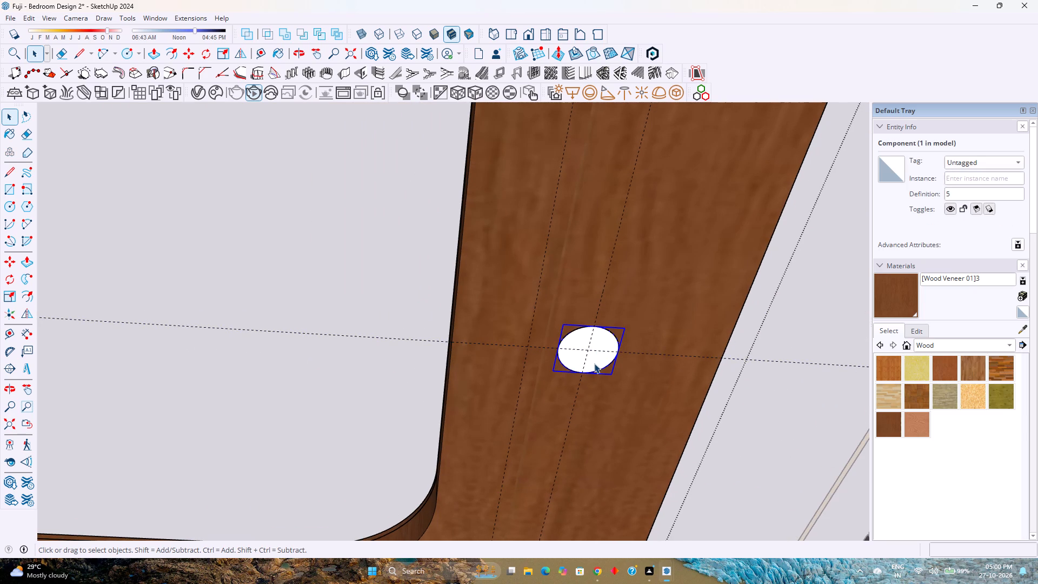
key("m")
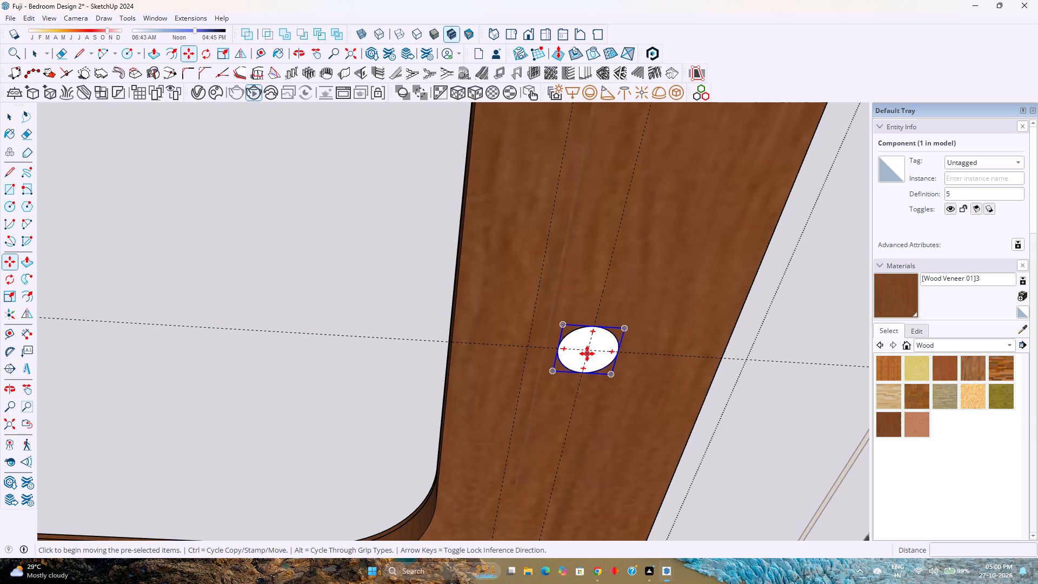
left_click(589, 352)
scroll(585, 392, "down", 11)
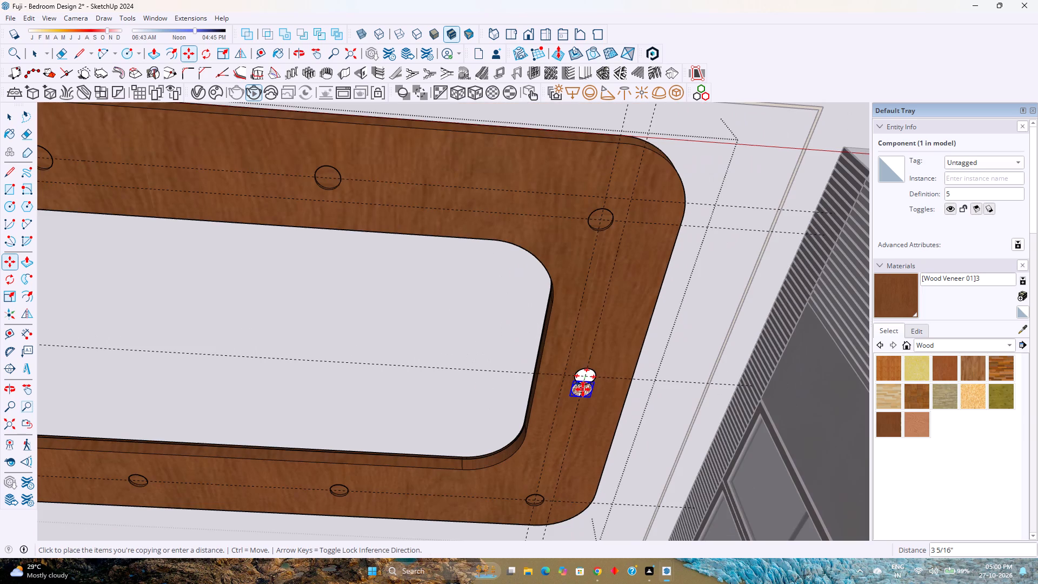
left_click(601, 219)
Copy the disc from the far wardrobe-end corner to the centre of the wardrobe-end corner circle on the bed-side long side.
left_click(603, 219)
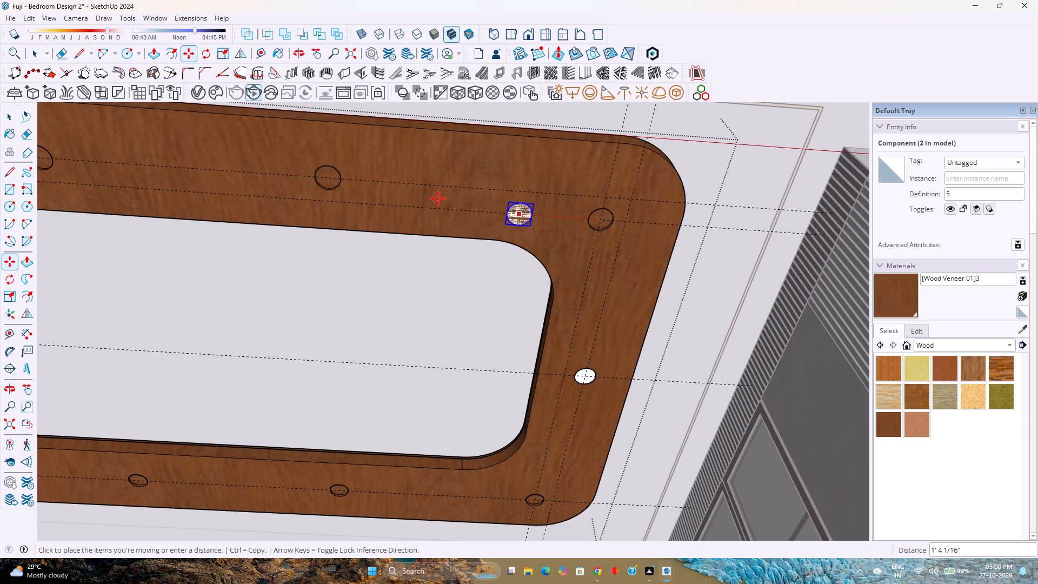
scroll(420, 193, "down", 3)
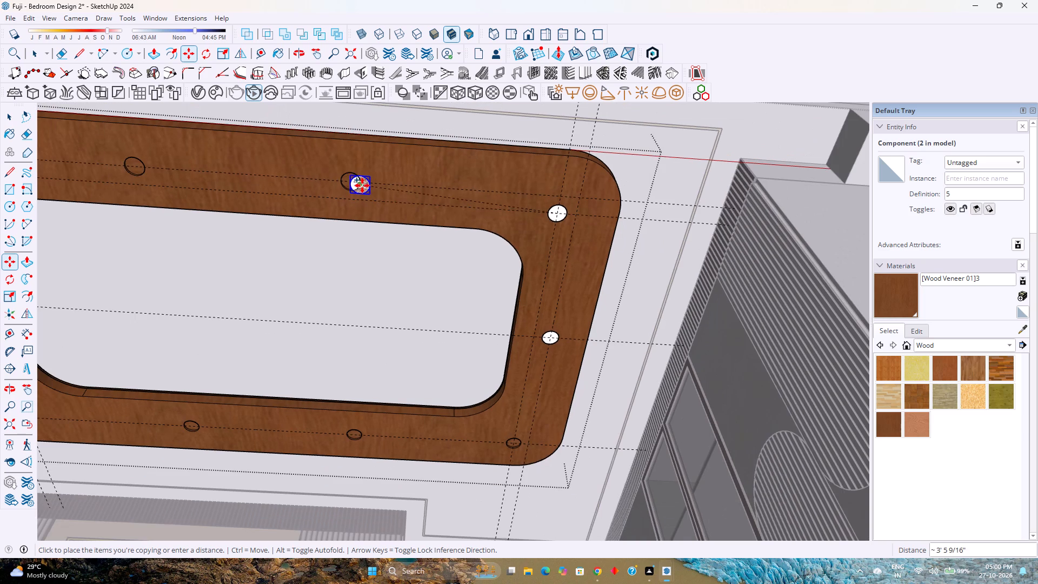
scroll(357, 184, "up", 9)
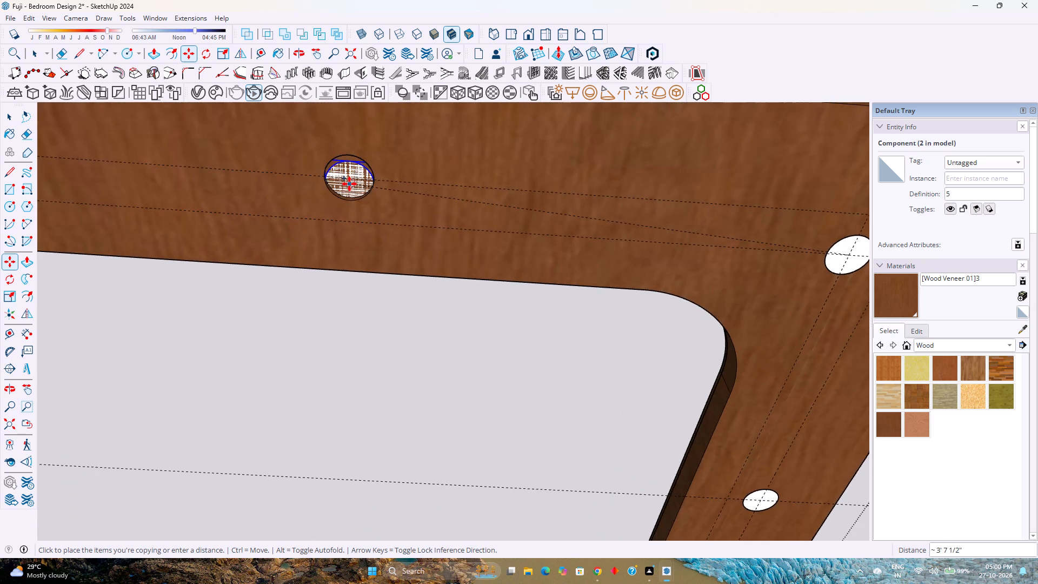
scroll(349, 184, "up", 2)
scroll(349, 184, "down", 9)
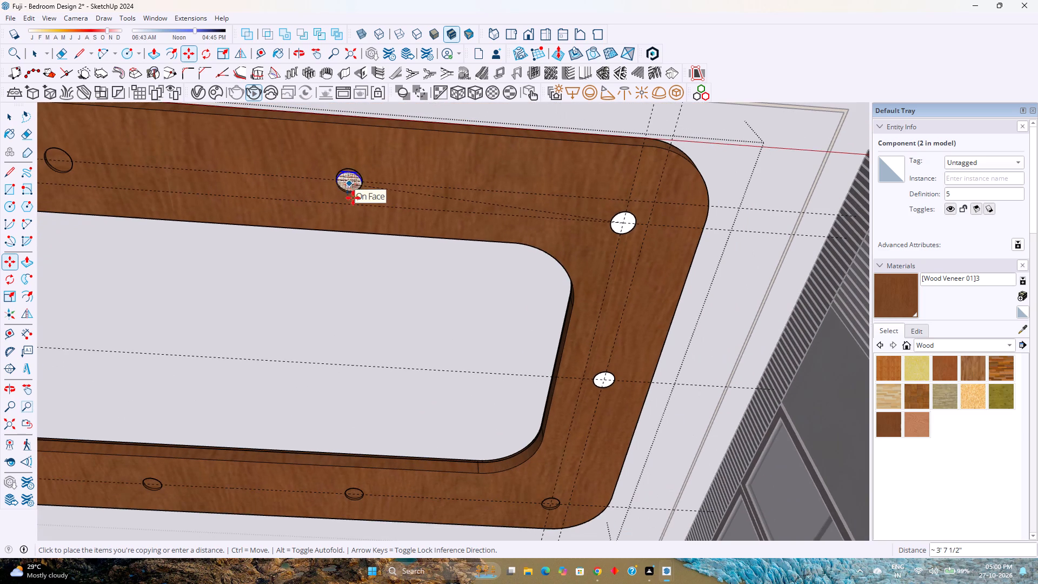
scroll(538, 509, "up", 11)
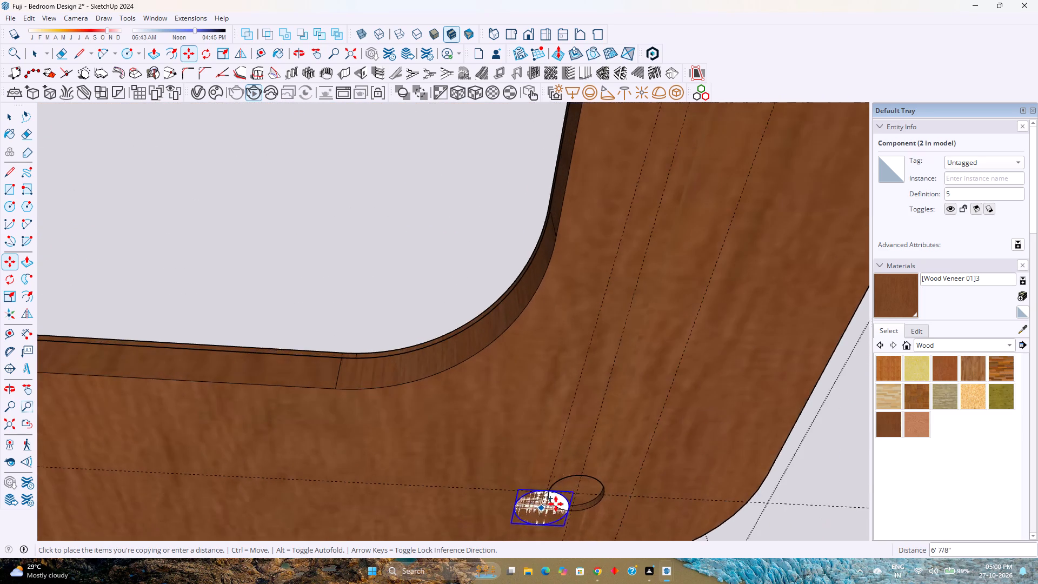
scroll(556, 504, "up", 7)
left_click(592, 487)
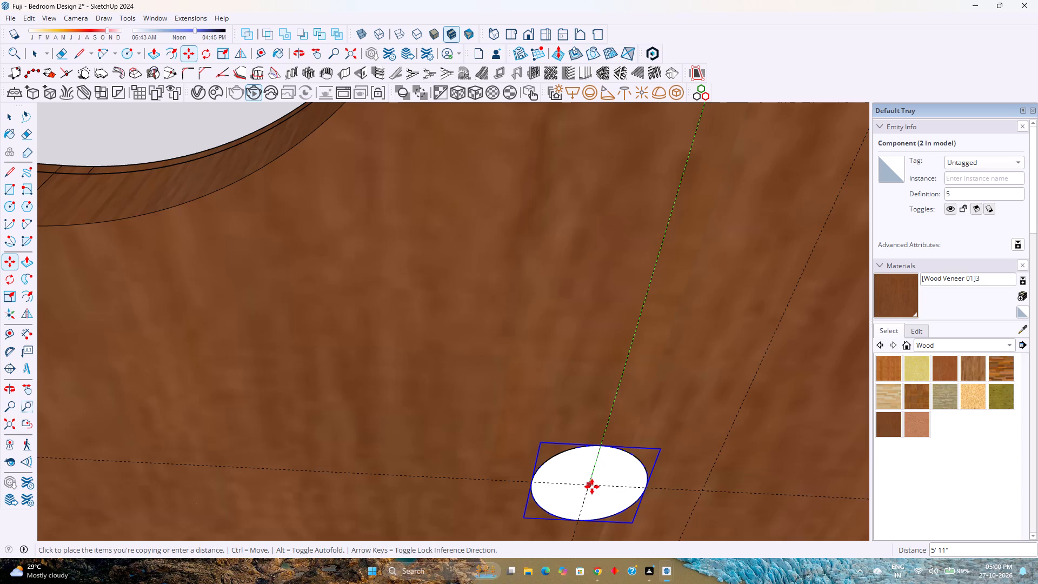
Copy the disc 10' 10" to the window-end corner circle on the bed-side long side, dividing the distance into 3 equal spaces.
left_click(589, 488)
scroll(589, 488, "down", 6)
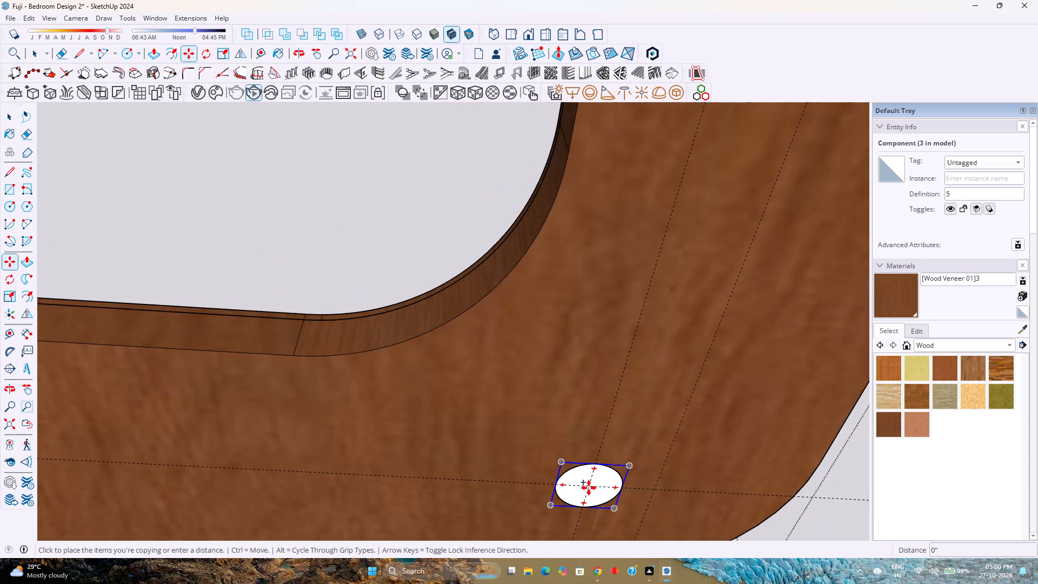
scroll(589, 488, "down", 3)
scroll(589, 488, "up", 1)
scroll(589, 488, "down", 20)
scroll(589, 488, "down", 1)
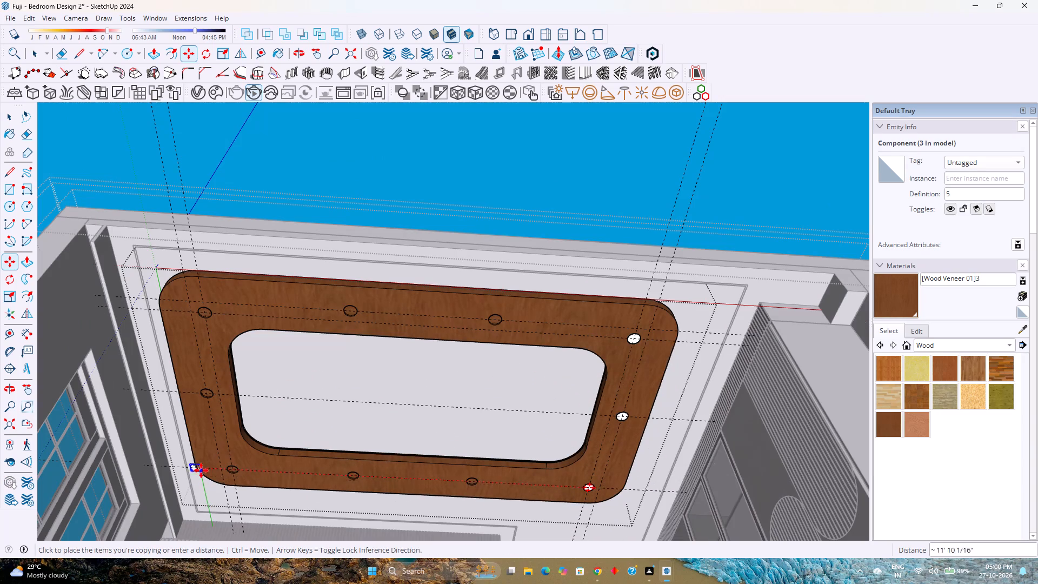
scroll(238, 472, "up", 17)
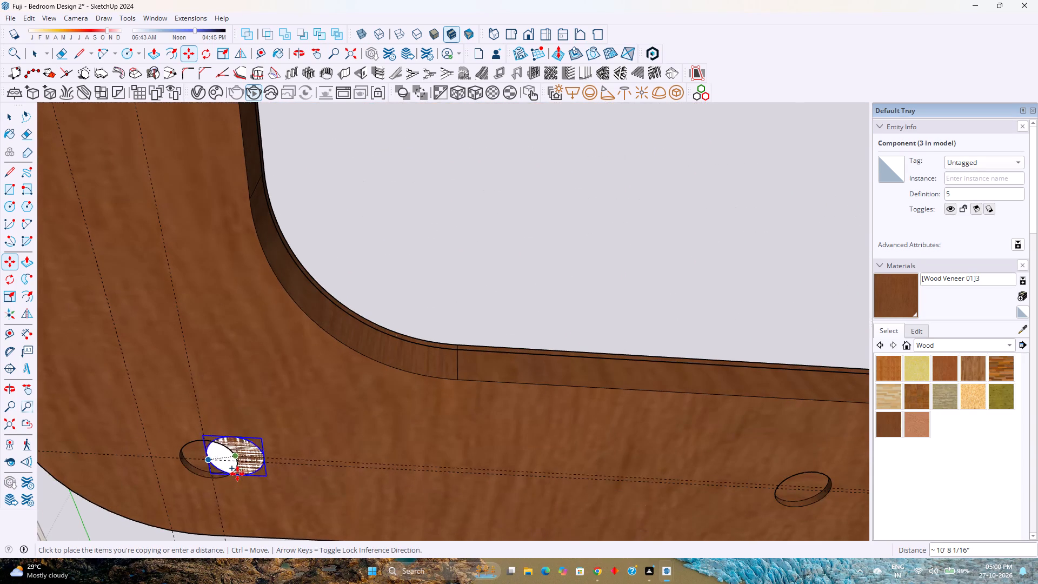
left_click(209, 461)
scroll(209, 461, "down", 8)
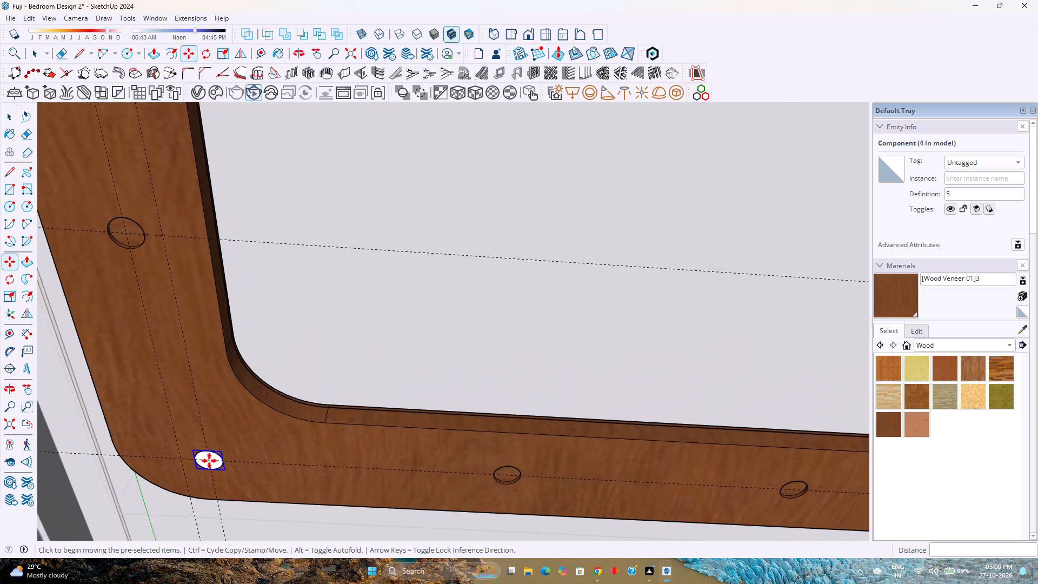
scroll(209, 461, "down", 5)
type("/3")
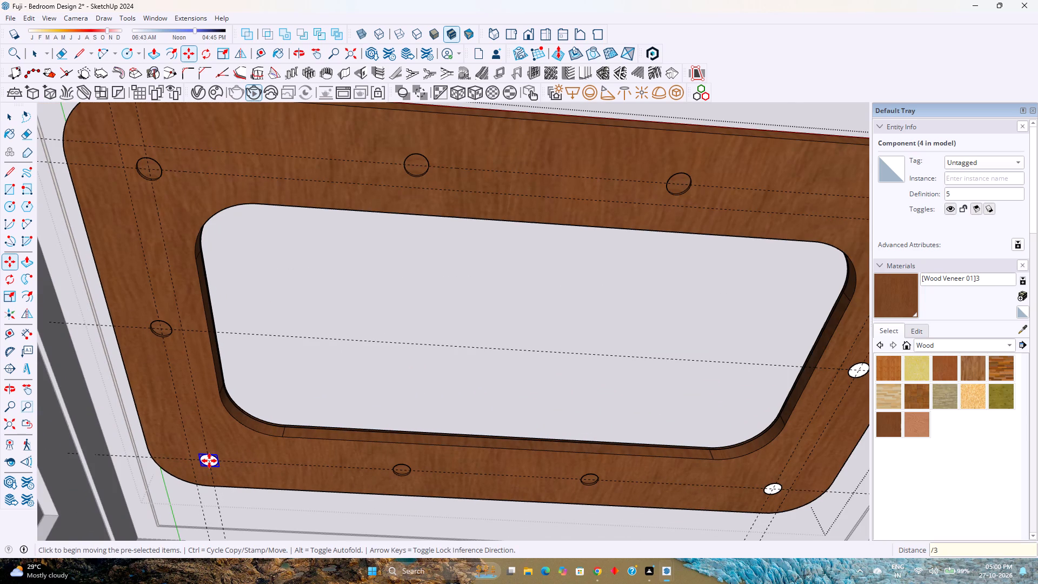
key("Return")
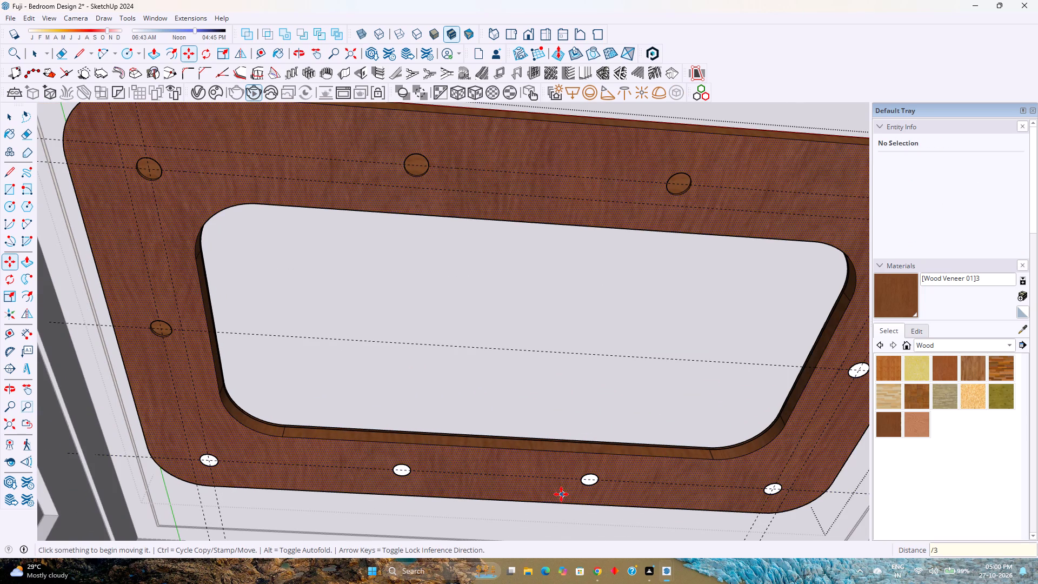
Examine the wooden ceiling frame and its light discs from below, within the whole room.
middle_click_drag(561, 494, 599, 482)
scroll(564, 501, "up", 5)
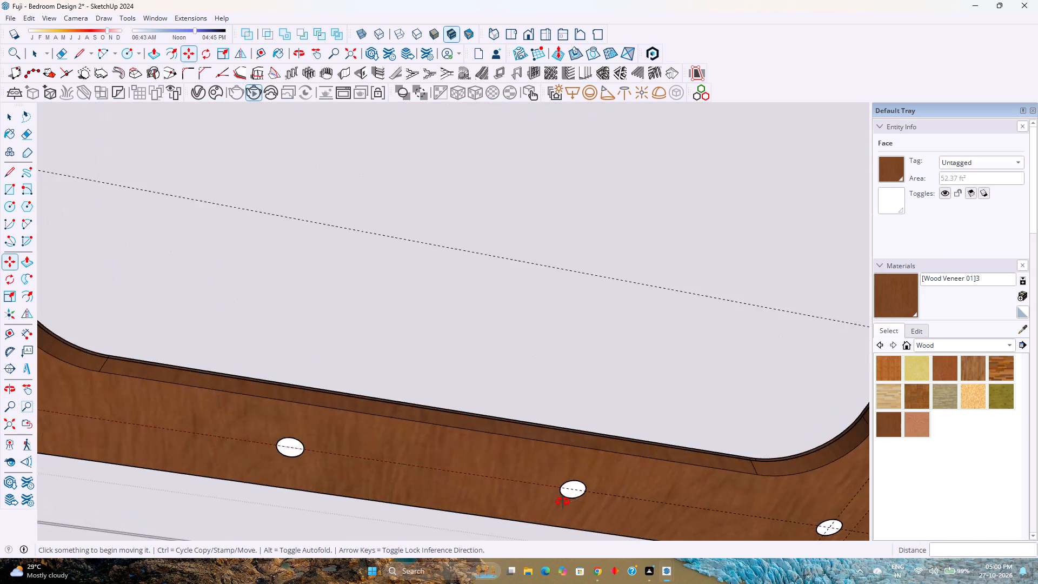
middle_click_drag(563, 502, 709, 474)
middle_click(709, 474)
scroll(437, 429, "down", 5)
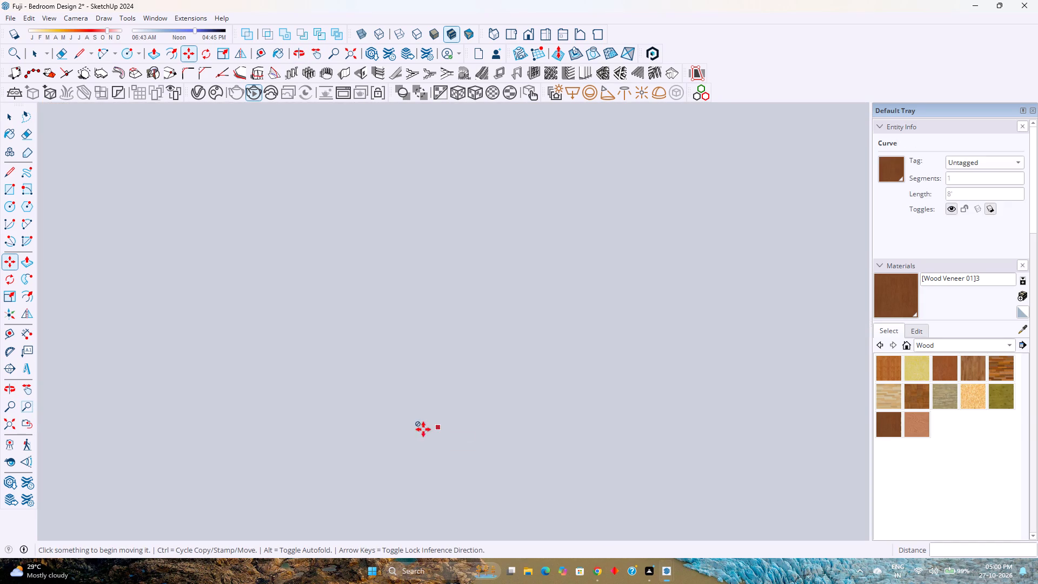
left_click(8, 423)
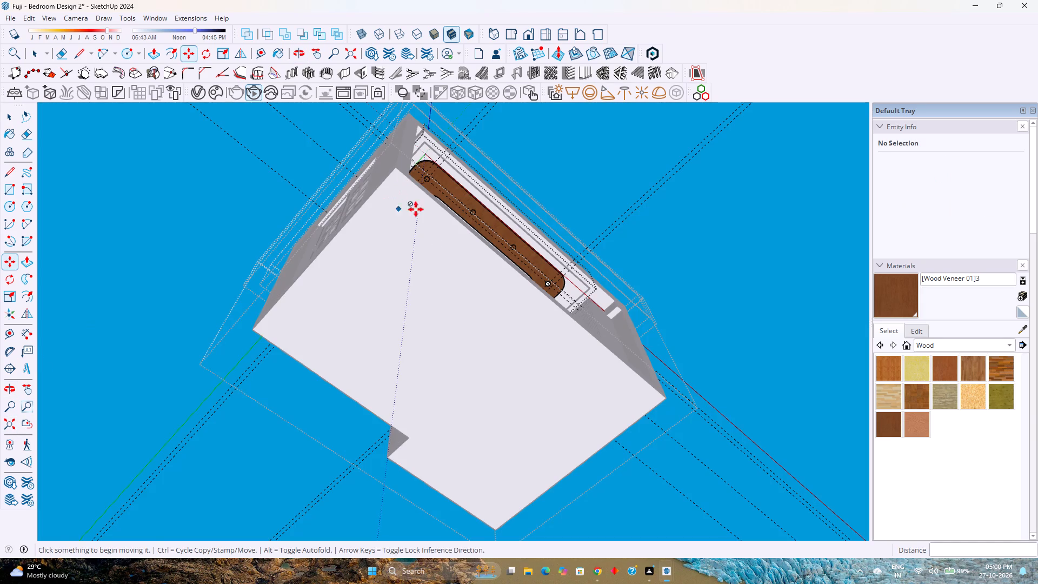
middle_click_drag(428, 208, 364, 353)
middle_click(364, 353)
scroll(487, 256, "up", 7)
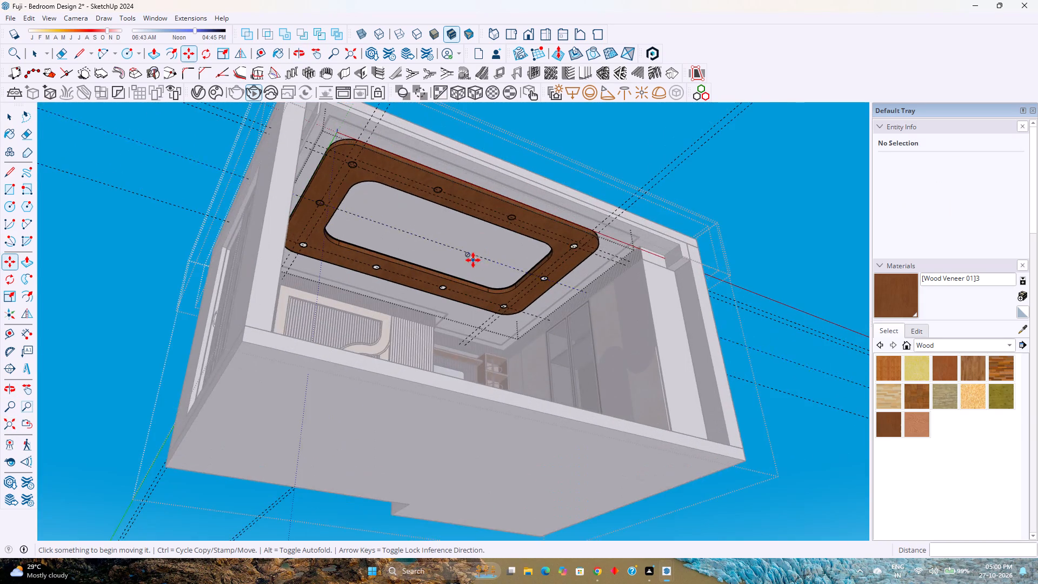
scroll(473, 260, "up", 1)
scroll(398, 333, "up", 3)
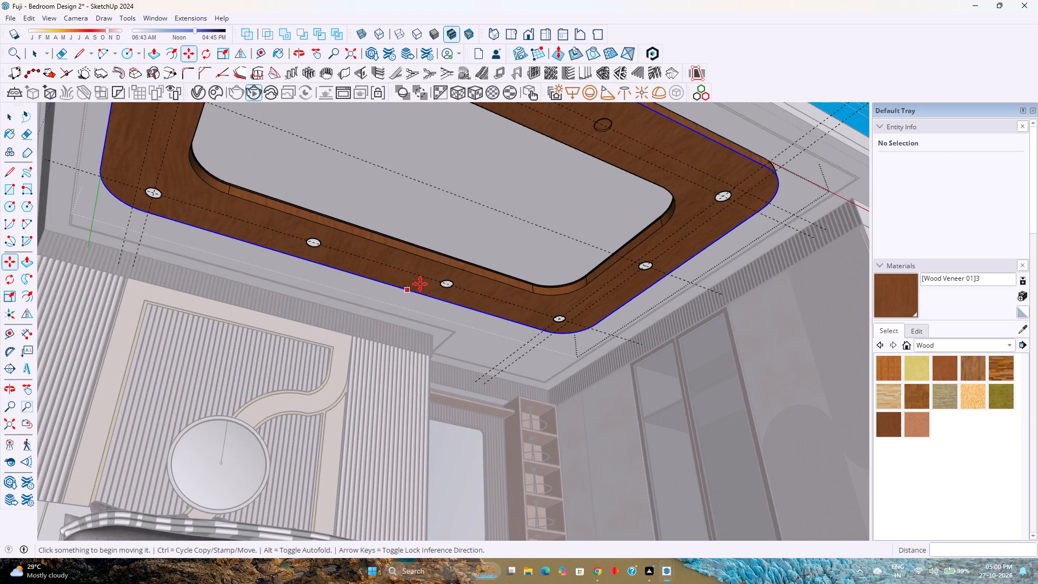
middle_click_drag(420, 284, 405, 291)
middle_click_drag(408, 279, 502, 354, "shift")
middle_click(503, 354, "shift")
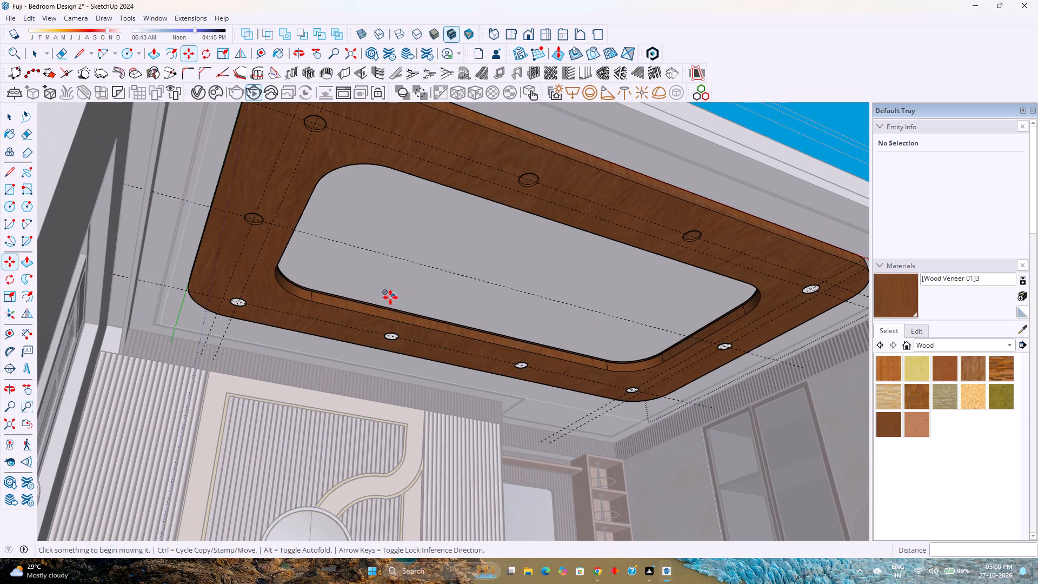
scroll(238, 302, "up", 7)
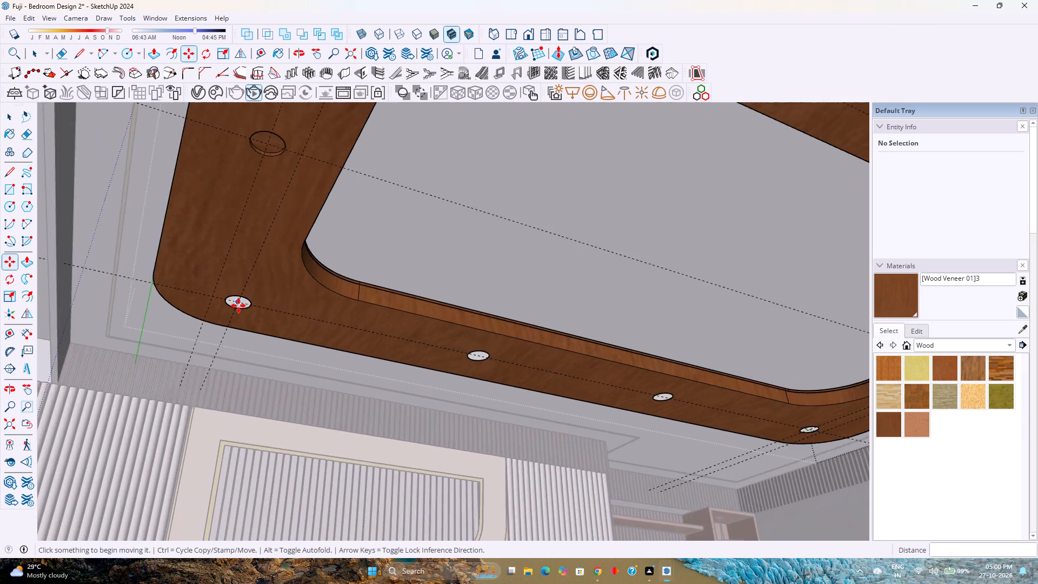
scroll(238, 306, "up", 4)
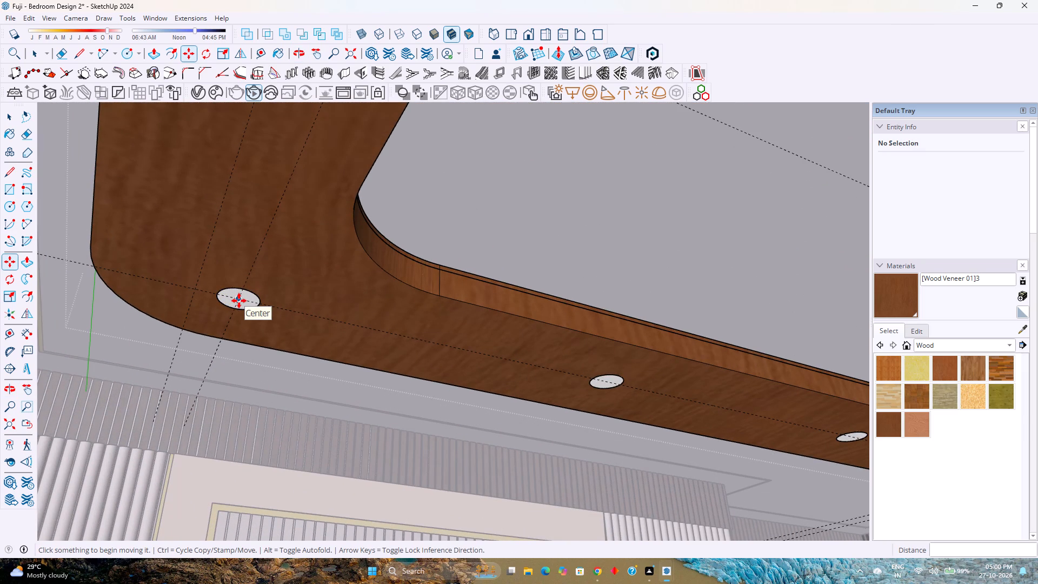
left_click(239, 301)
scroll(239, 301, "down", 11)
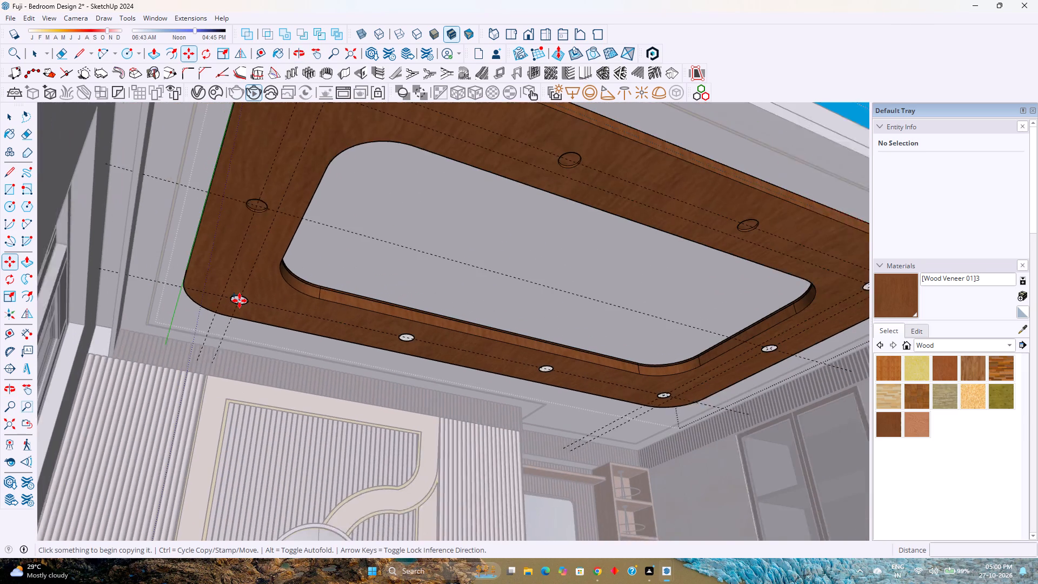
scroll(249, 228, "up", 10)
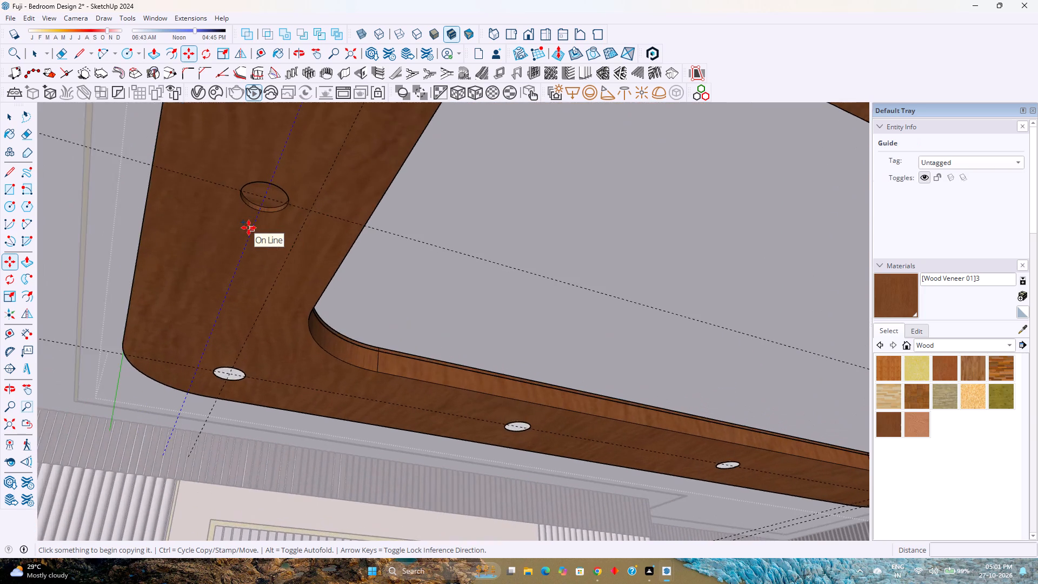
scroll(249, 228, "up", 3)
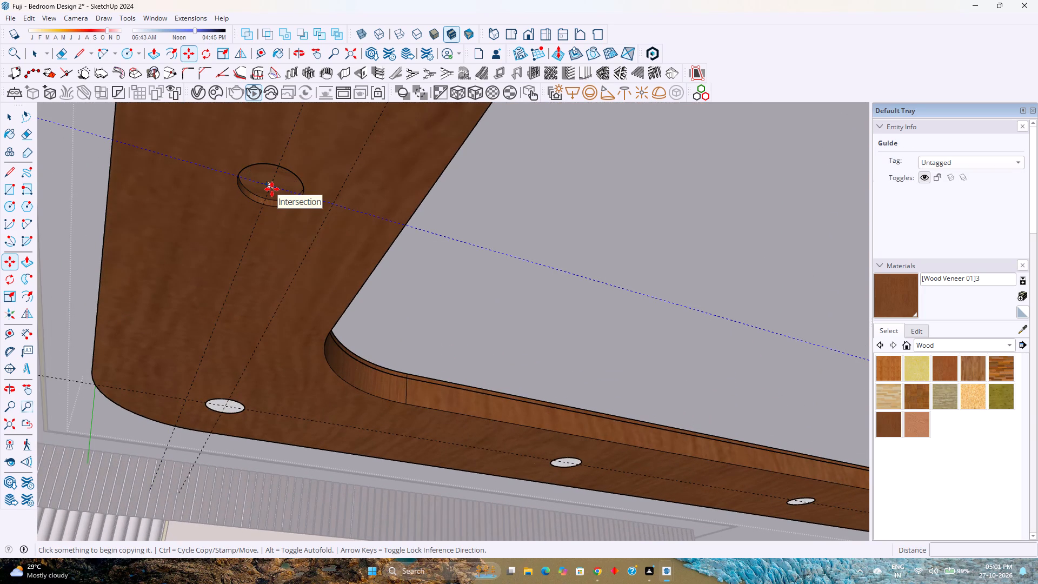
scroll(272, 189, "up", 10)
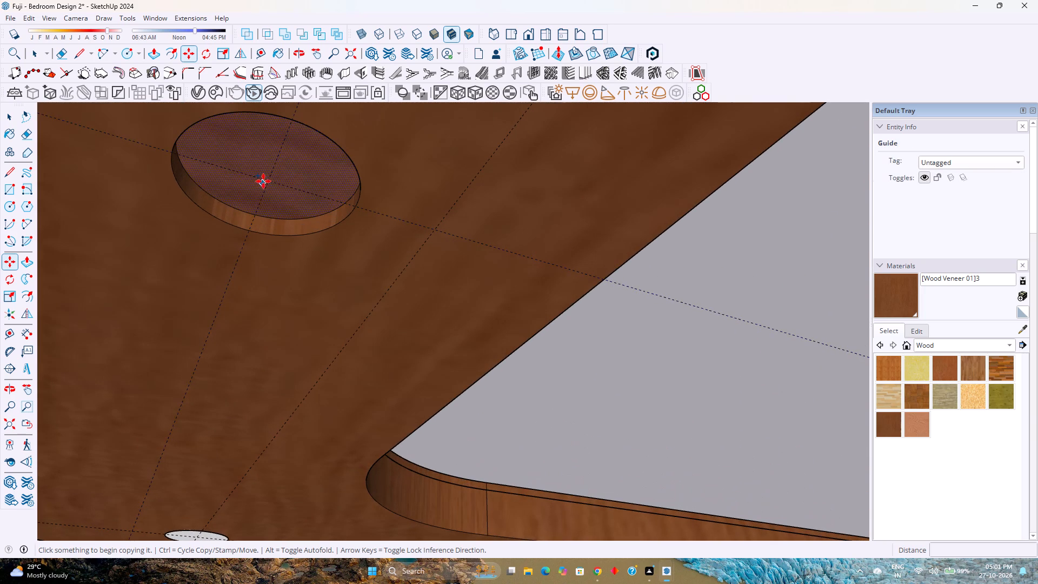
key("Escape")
Copy the disc from the bed-side window-end corner to the centre of the middle circle on the window-end short side.
scroll(249, 258, "down", 5)
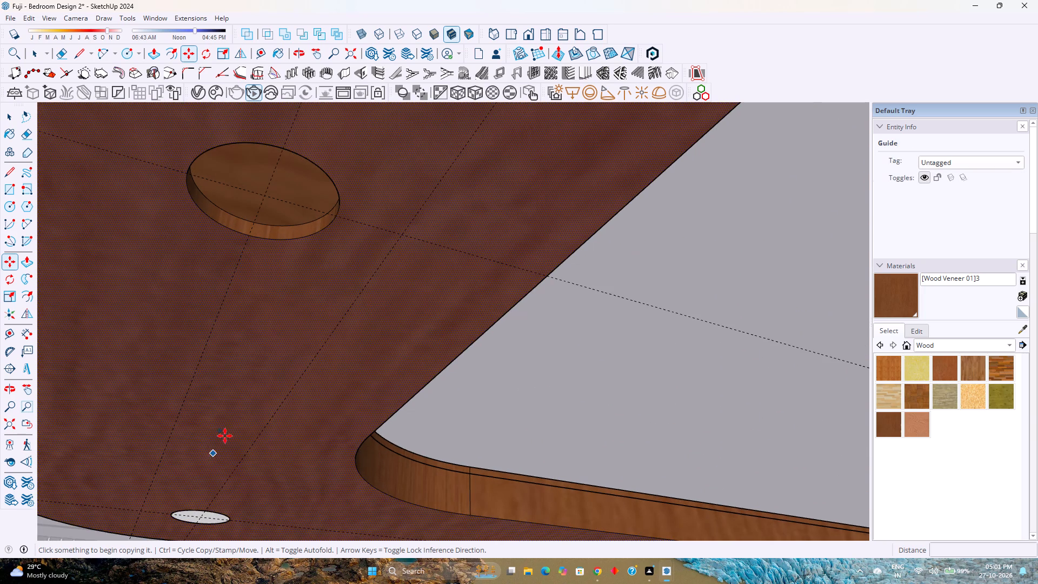
middle_click_drag(228, 424, 221, 329)
key("space")
scroll(223, 327, "down", 6)
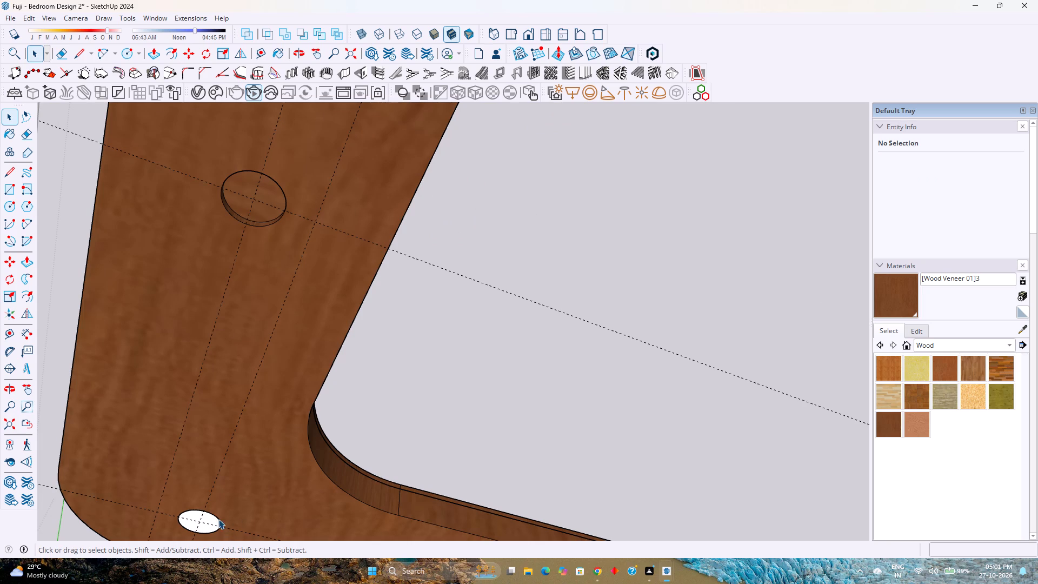
left_click(209, 520)
key("m")
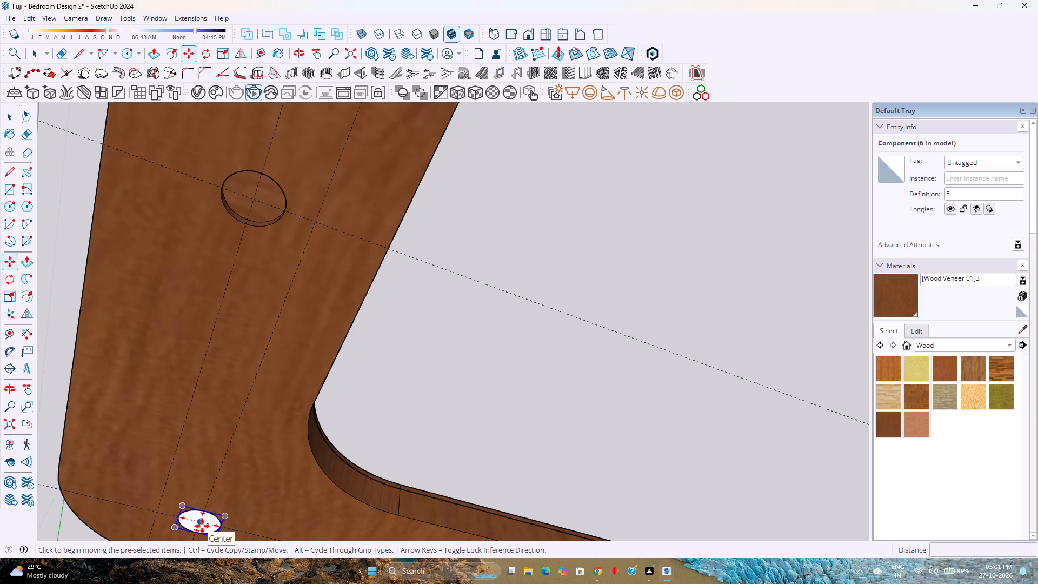
left_click(202, 526)
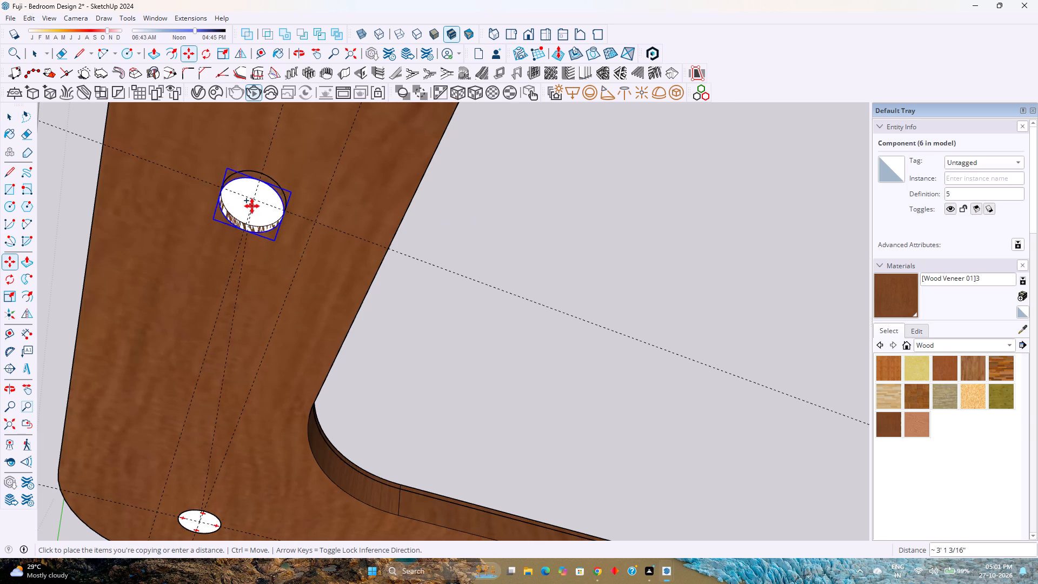
left_click(255, 197)
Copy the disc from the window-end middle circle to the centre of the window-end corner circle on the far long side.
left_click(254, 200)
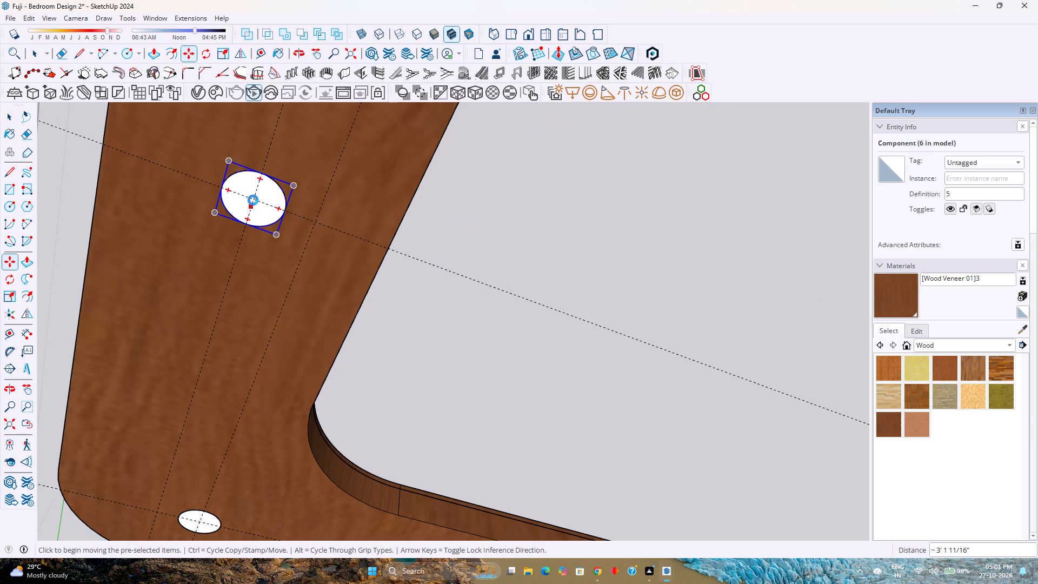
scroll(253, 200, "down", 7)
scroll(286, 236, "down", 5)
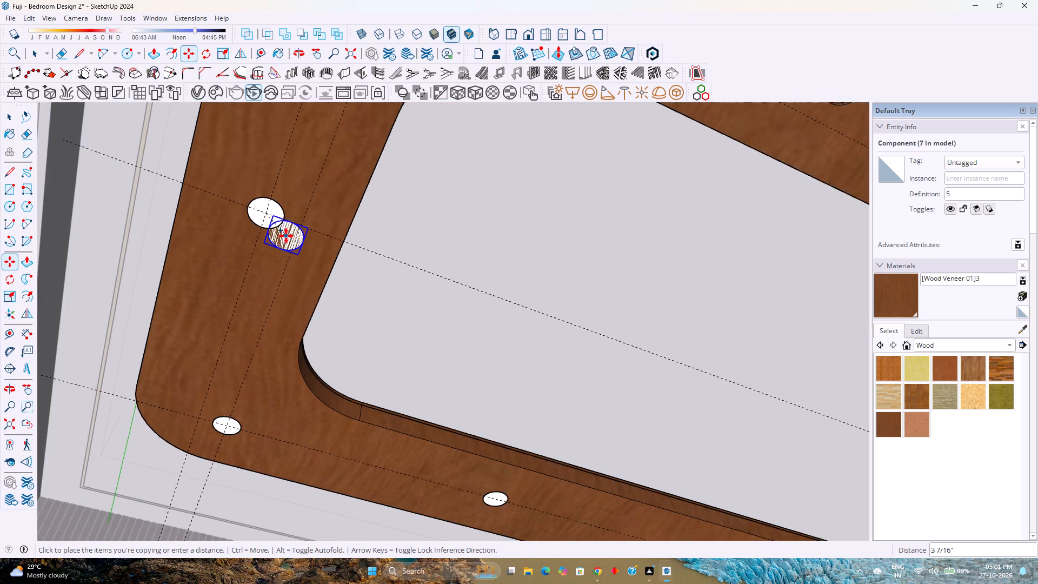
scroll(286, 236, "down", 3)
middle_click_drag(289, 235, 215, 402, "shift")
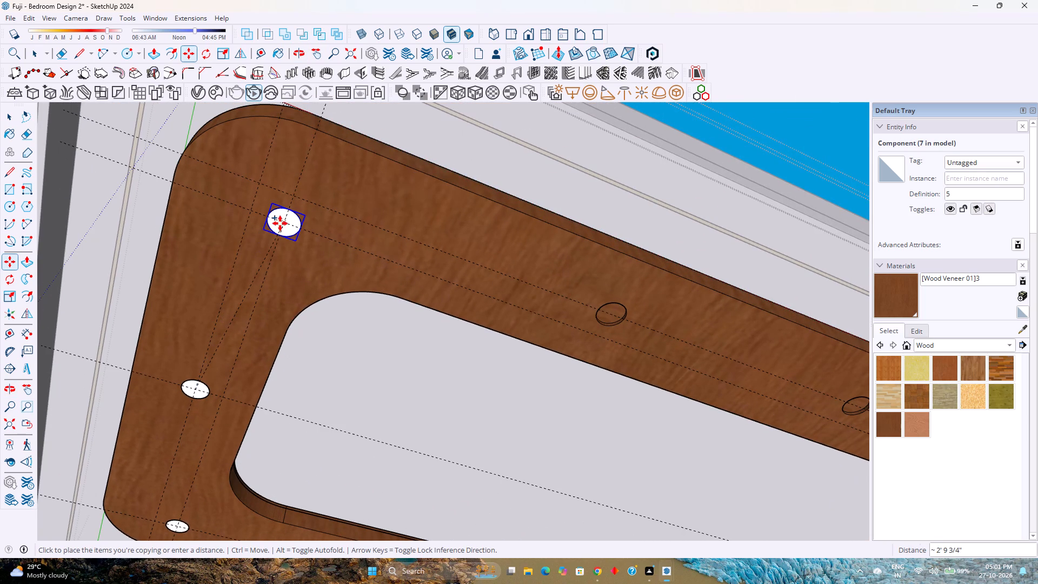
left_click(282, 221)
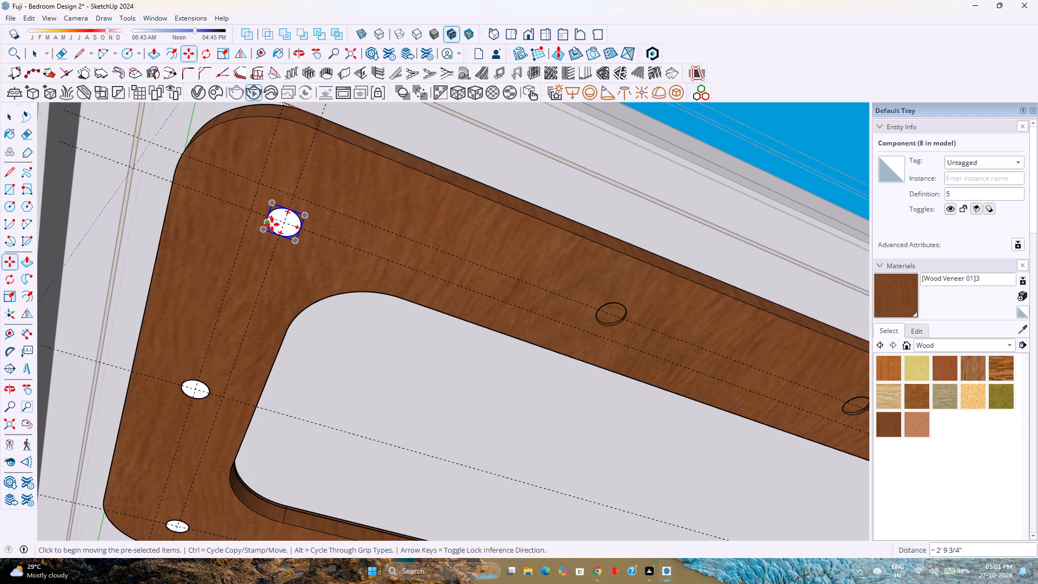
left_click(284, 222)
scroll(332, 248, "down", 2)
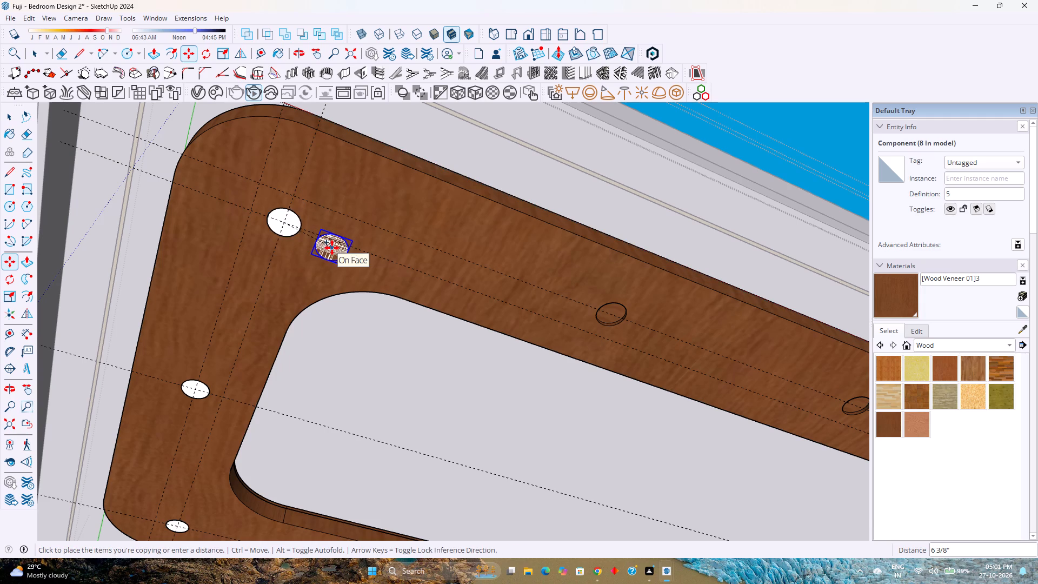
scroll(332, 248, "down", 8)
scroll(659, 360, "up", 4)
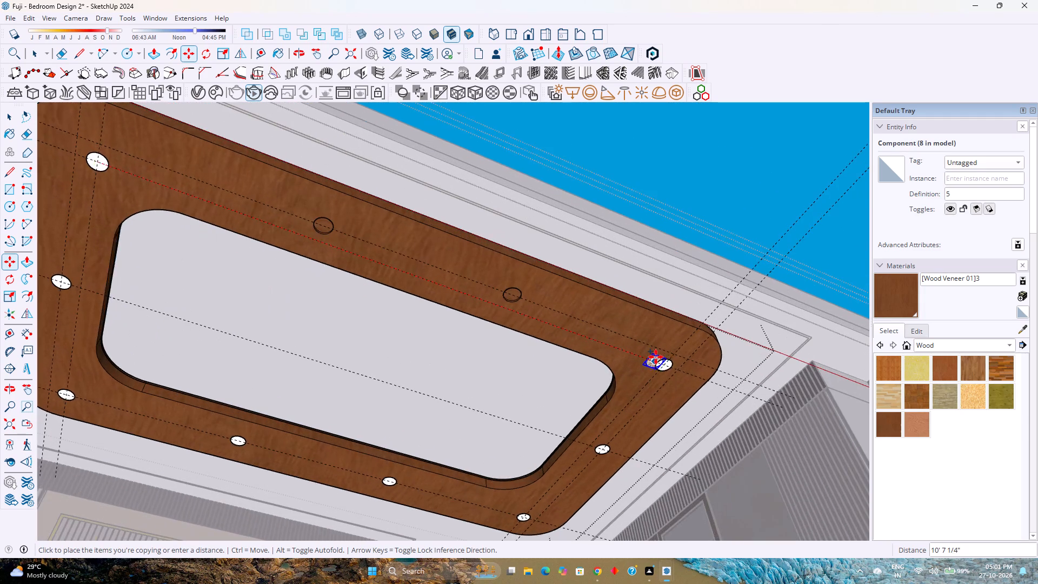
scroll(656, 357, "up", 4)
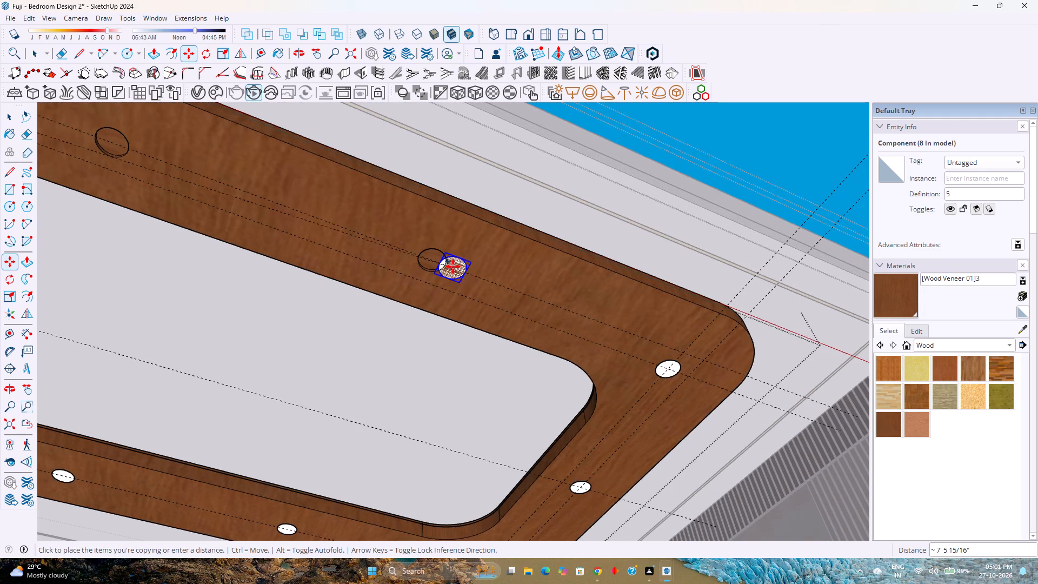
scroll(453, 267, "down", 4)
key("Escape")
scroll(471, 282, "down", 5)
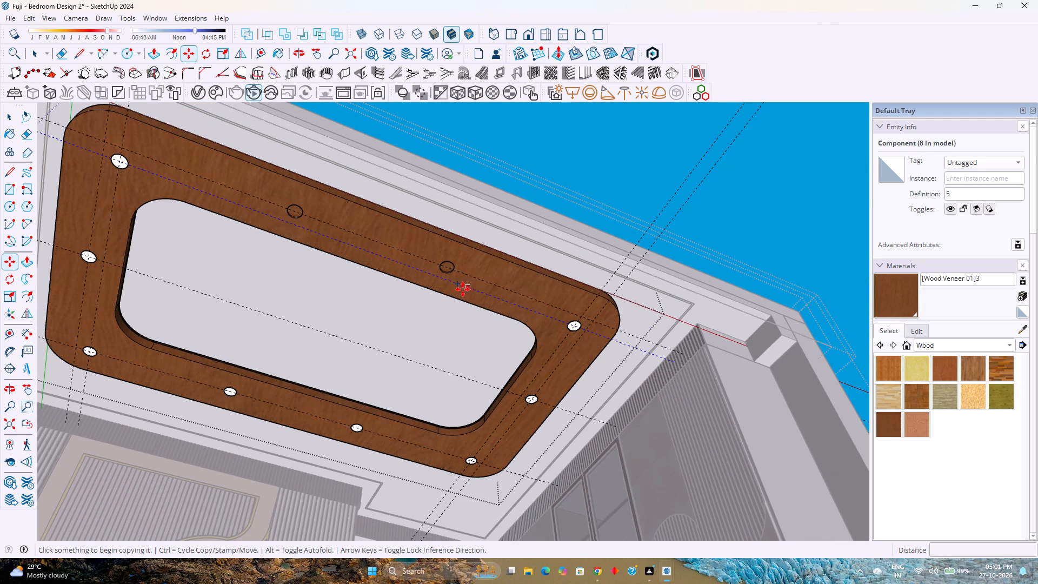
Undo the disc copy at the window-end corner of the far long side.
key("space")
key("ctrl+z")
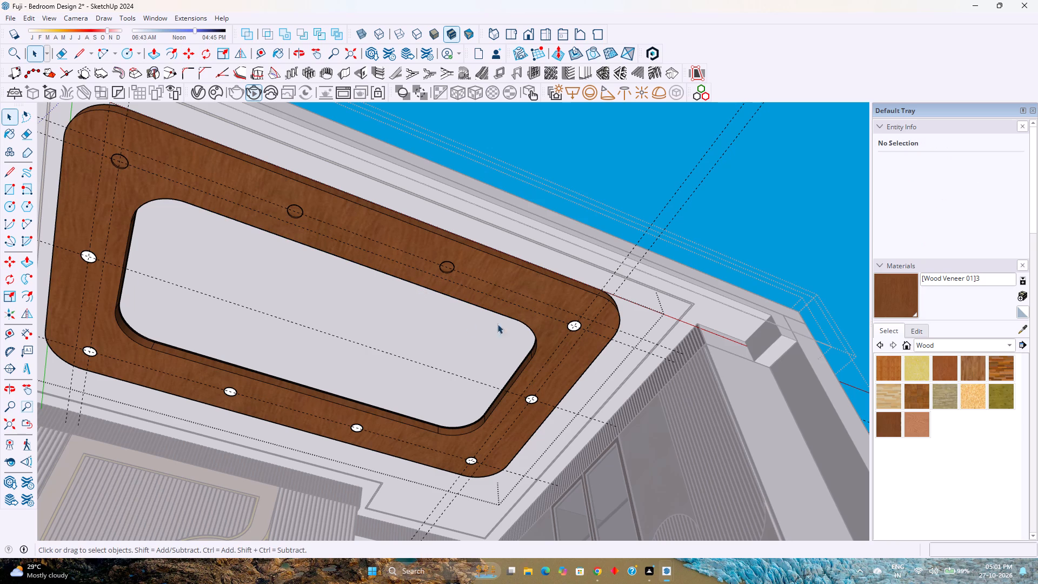
Copy the far wardrobe-end corner disc 10' 10" to the window-end corner circle on the same long side, dividing the distance into 3 equal spaces.
scroll(576, 326, "up", 10)
left_click(574, 328)
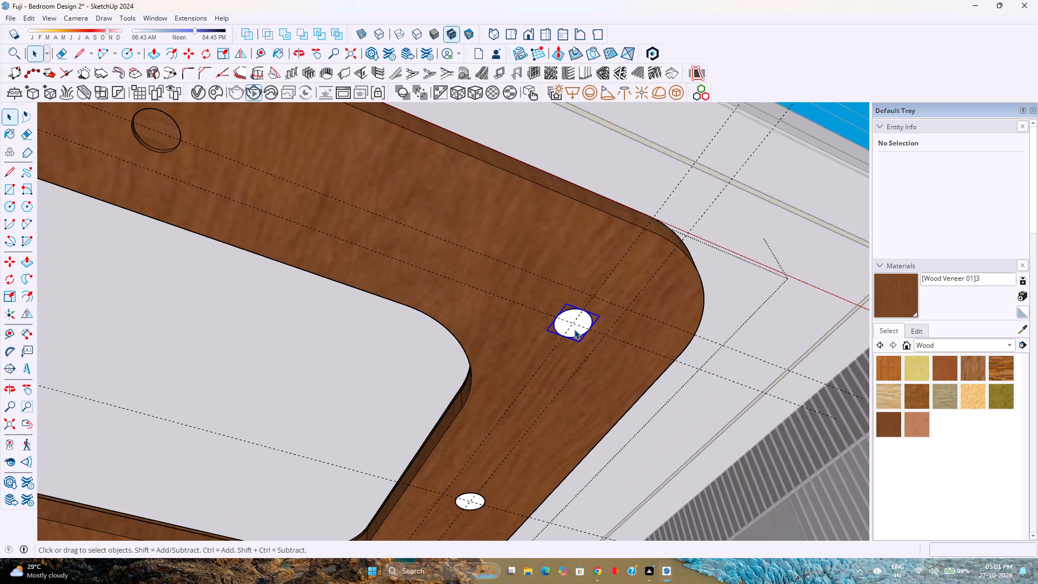
key("m")
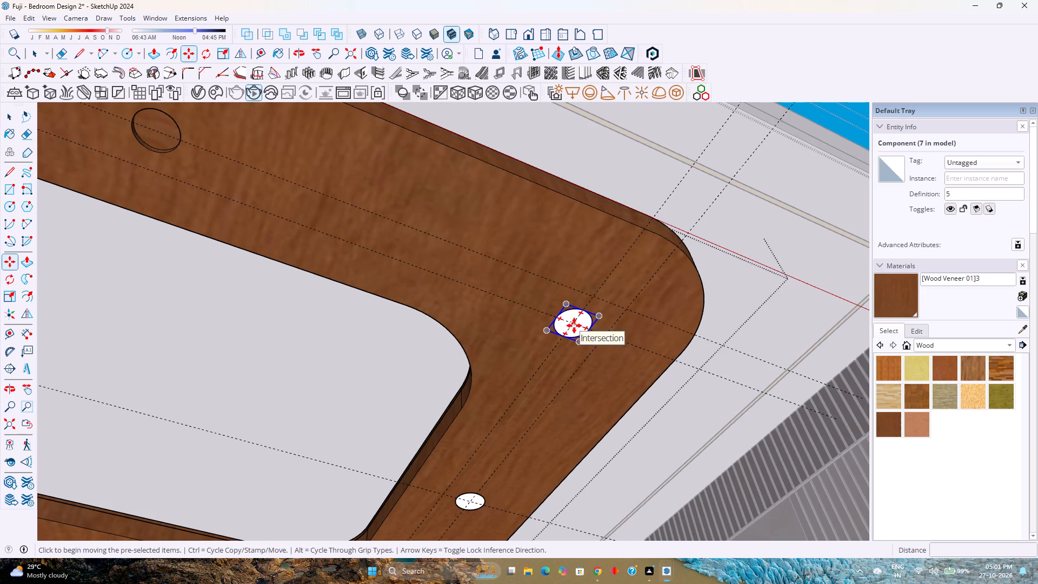
scroll(573, 327, "up", 6)
left_click(575, 320)
scroll(575, 320, "down", 20)
scroll(575, 320, "down", 4)
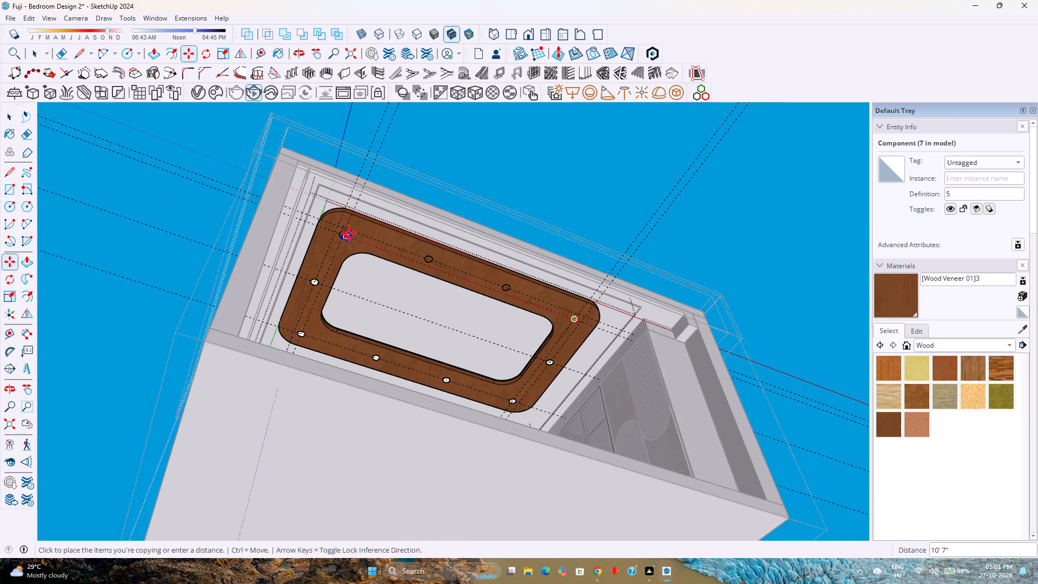
scroll(349, 233, "up", 18)
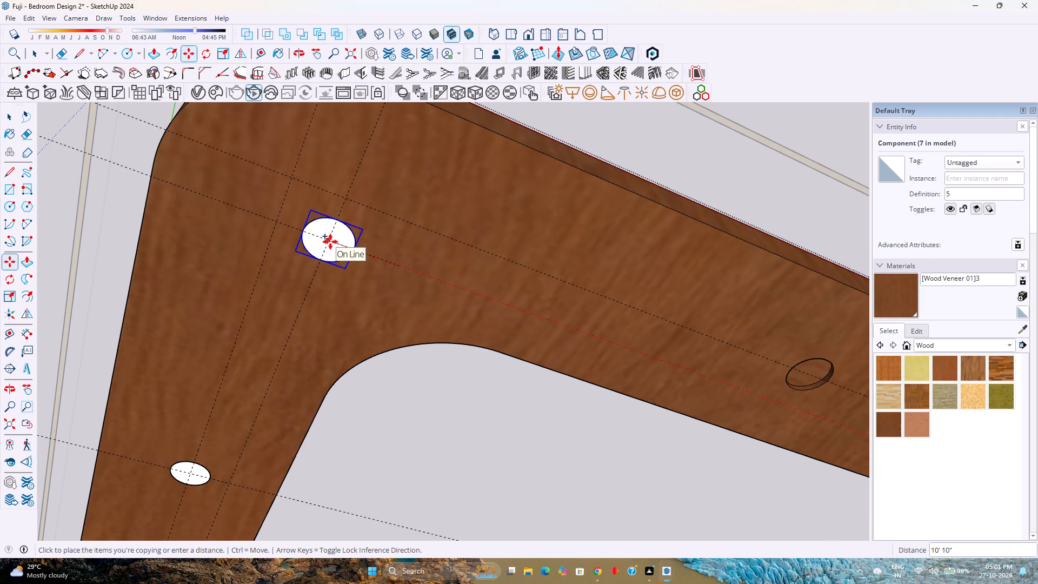
left_click(330, 242)
type("/3")
key("Return")
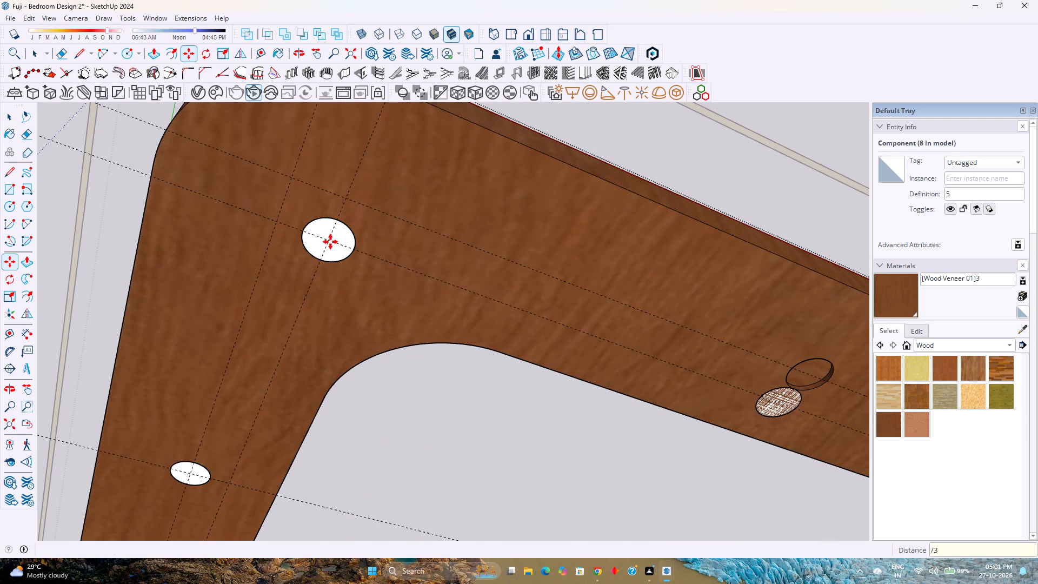
Move the two intermediate discs on the far long side 4" towards the frame's outer edge, into their recess circles.
key("space")
scroll(330, 242, "down", 5)
middle_click_drag(509, 354, 342, 303, "shift")
middle_click(296, 303, "shift")
left_click(717, 386)
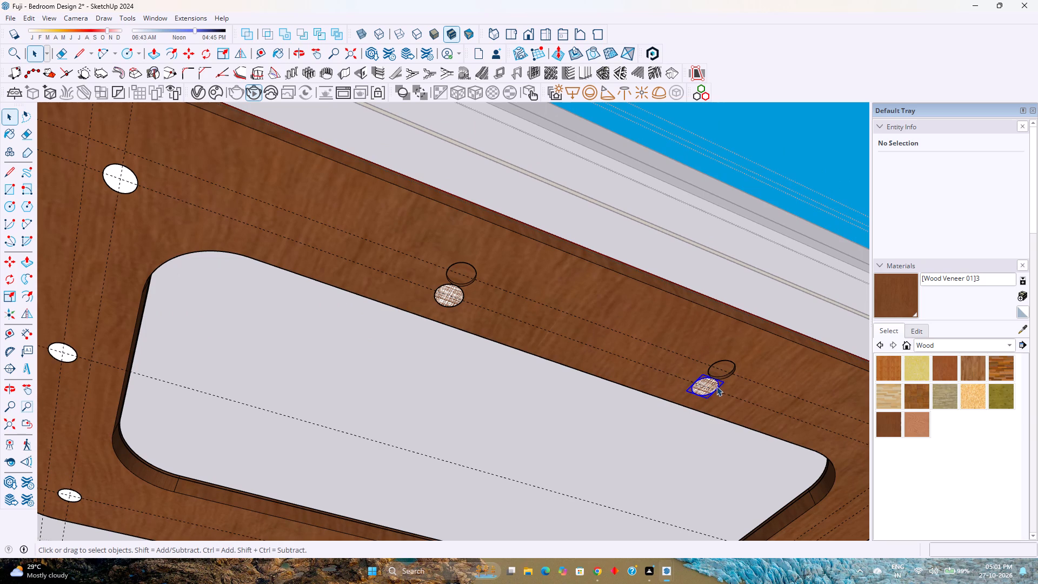
left_click(446, 293, "ctrl")
scroll(446, 293, "up", 5)
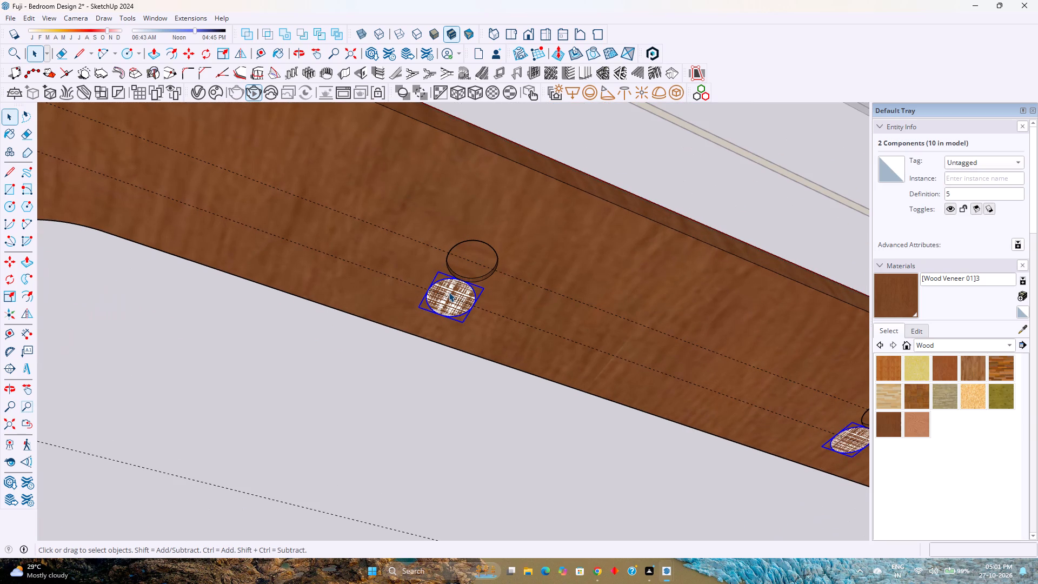
key("m")
scroll(459, 300, "up", 4)
scroll(459, 300, "down", 11)
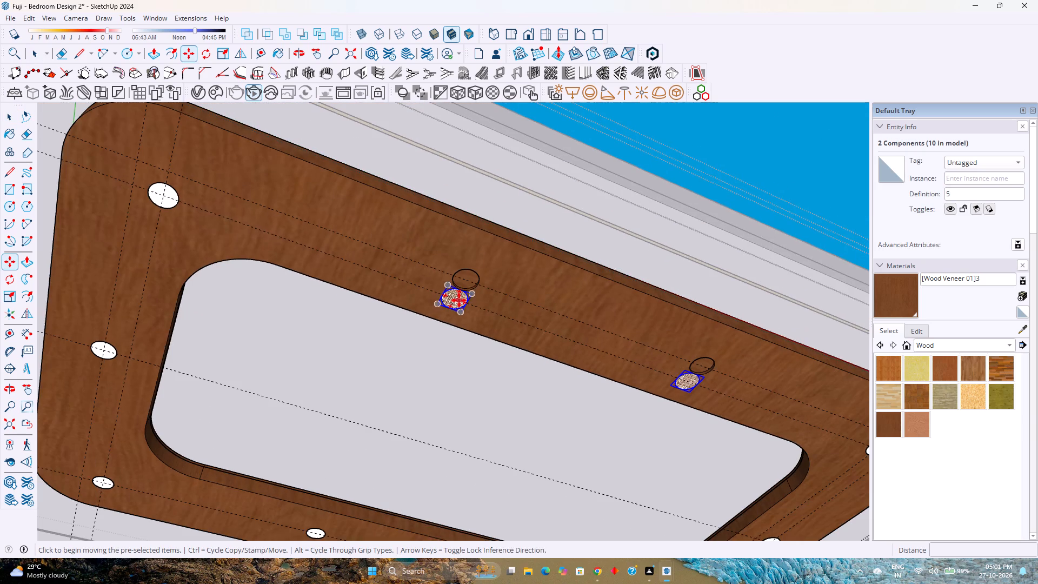
scroll(121, 195, "up", 5)
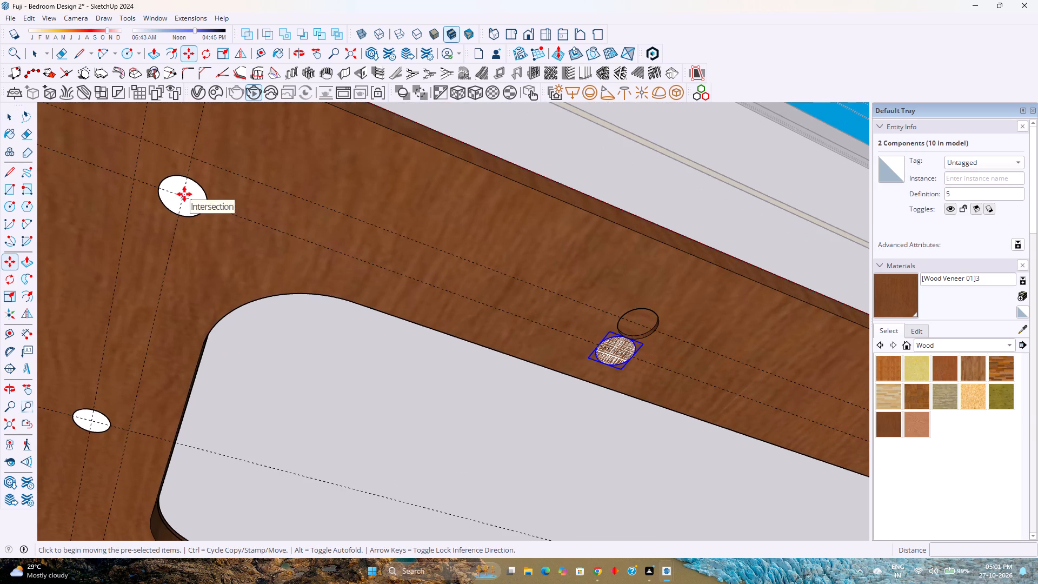
left_click(184, 195)
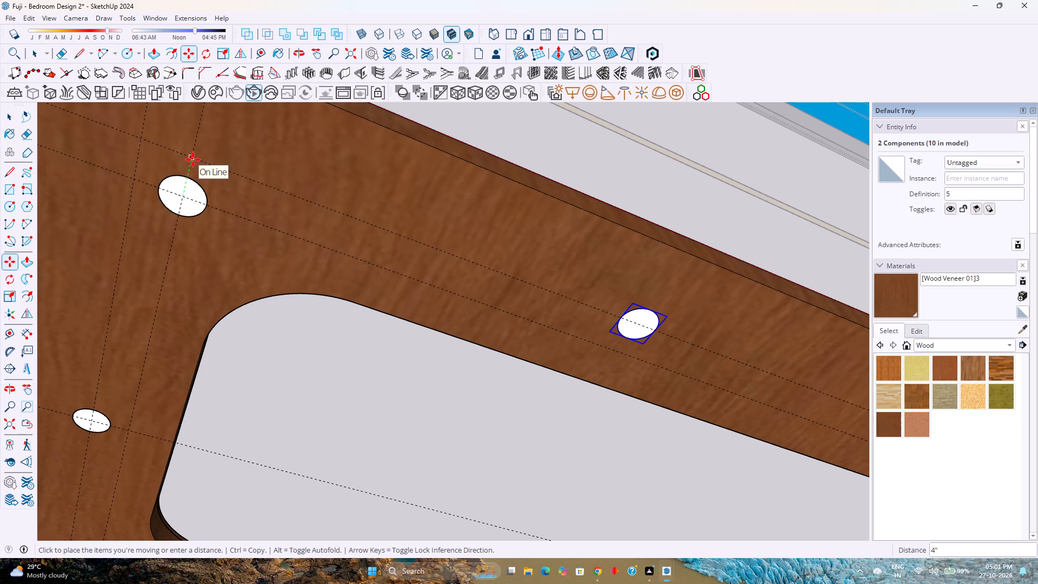
left_click(193, 157)
key("space")
Delete all construction guides around the wooden ceiling frame.
scroll(354, 254, "down", 10)
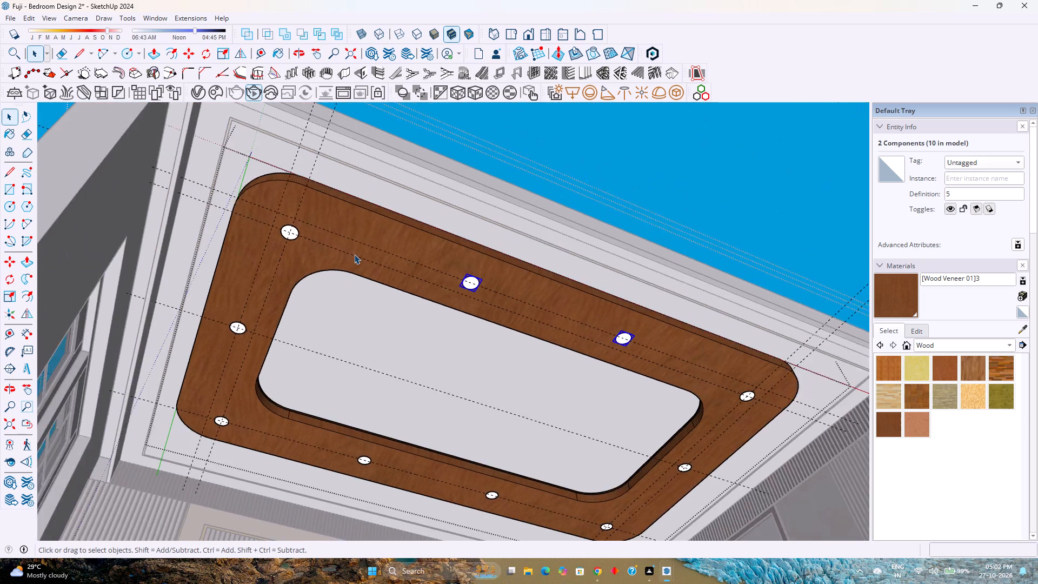
scroll(354, 254, "down", 4)
middle_click_drag(489, 321, 302, 242, "shift")
scroll(483, 326, "up", 7)
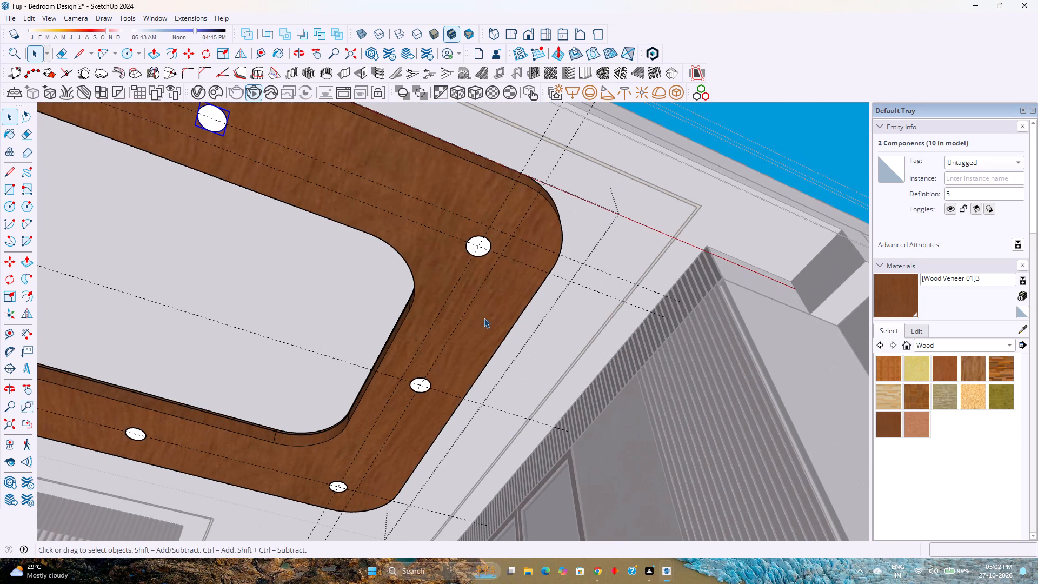
key("space")
left_click(32, 21)
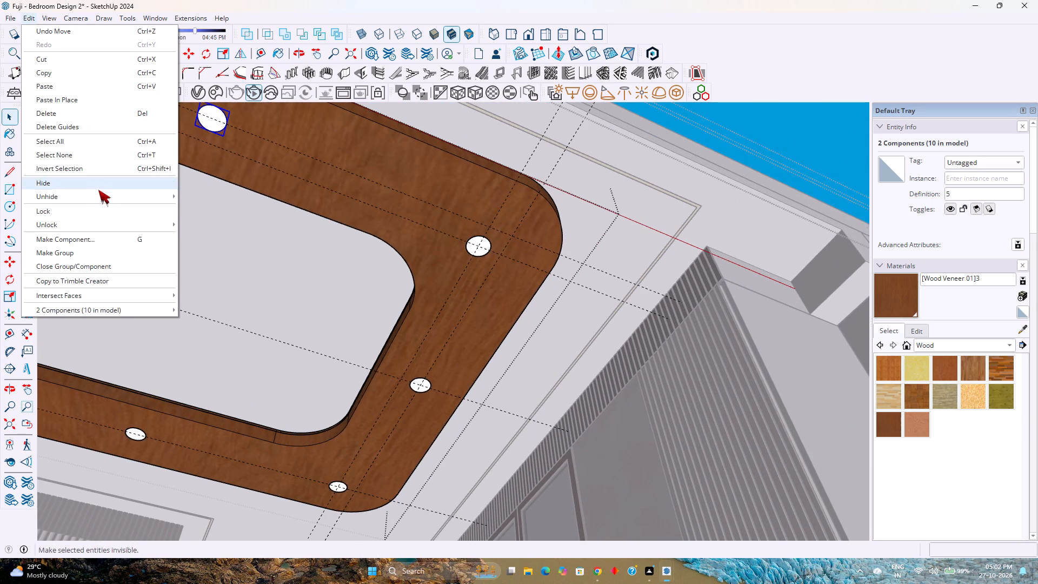
left_click(85, 121)
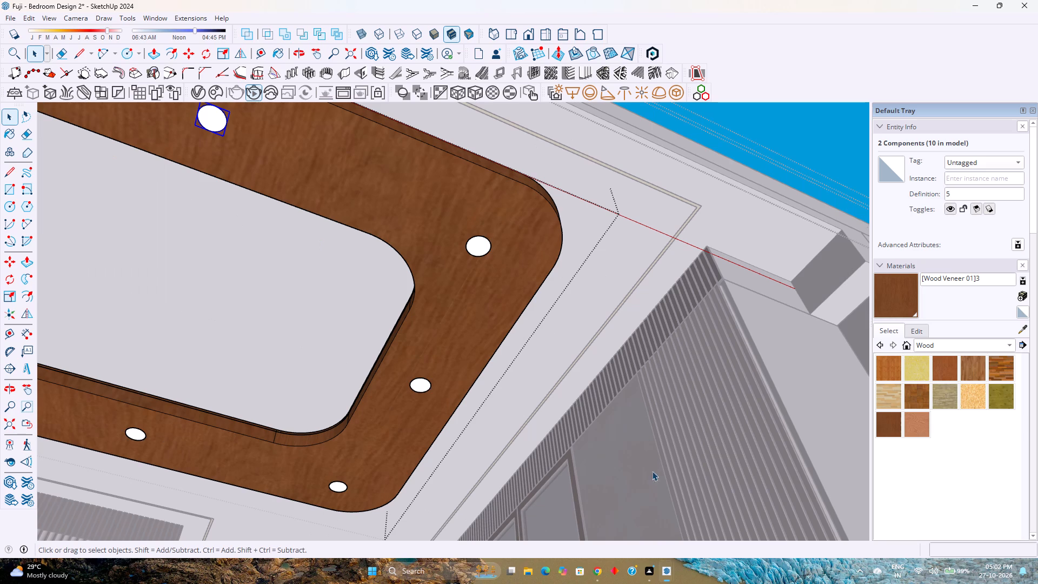
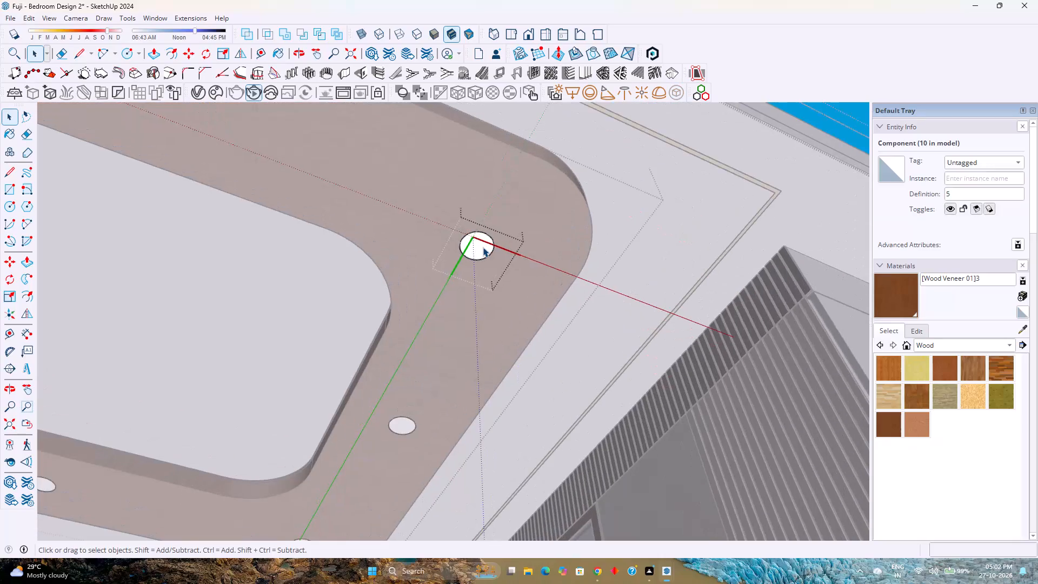
Offset the light disc's edge inward about 1/16" for a thin rim and add a smaller concentric circle inside it.
left_click(483, 247)
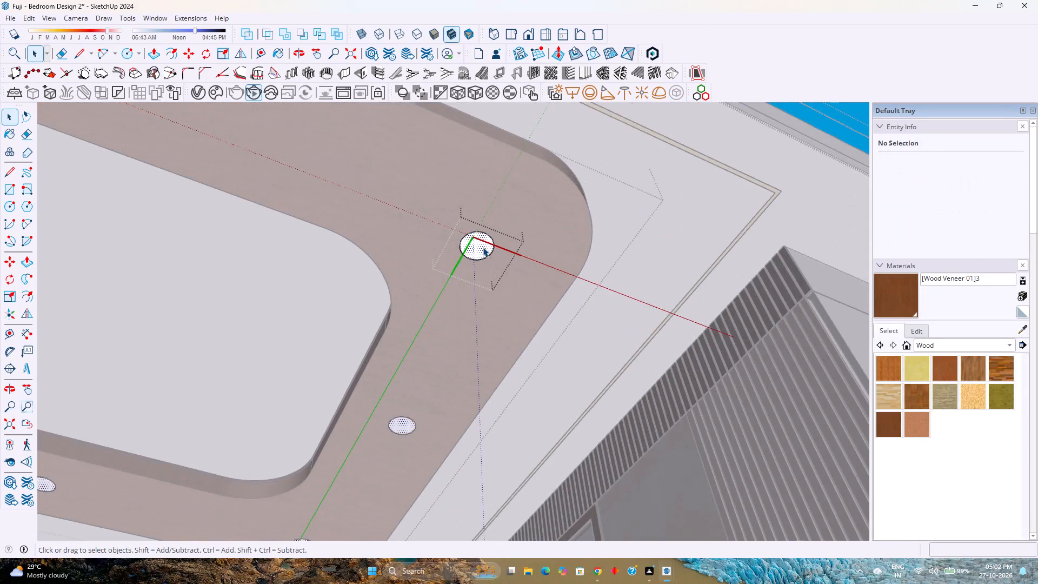
scroll(483, 247, "up", 14)
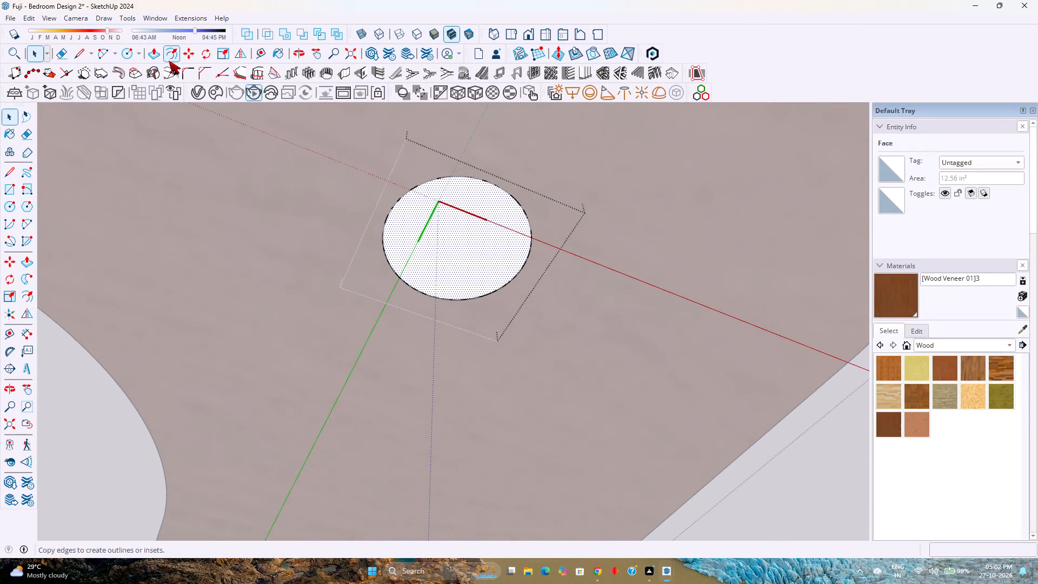
left_click(167, 54)
left_click(437, 184)
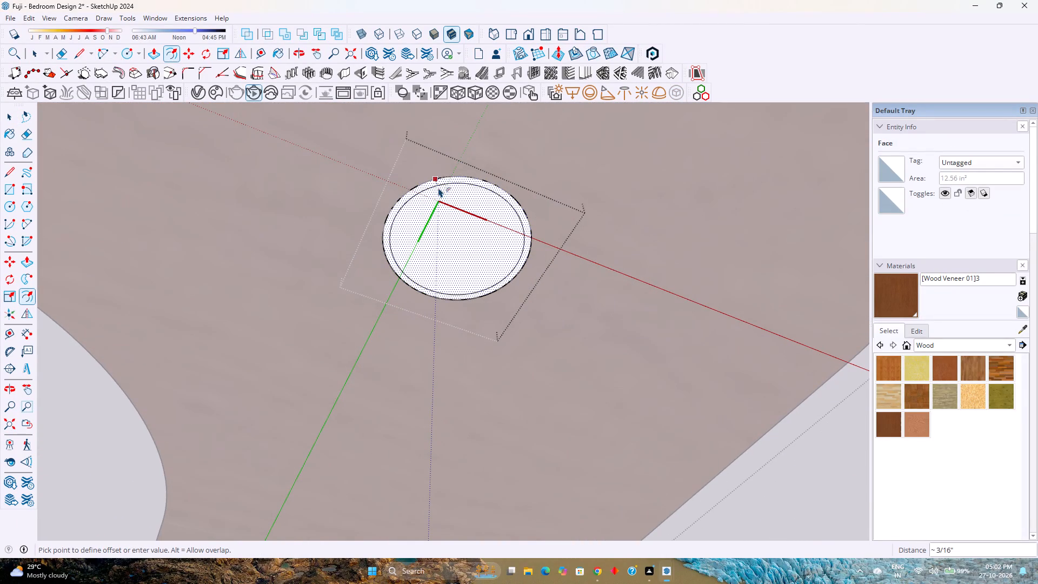
scroll(440, 188, "up", 8)
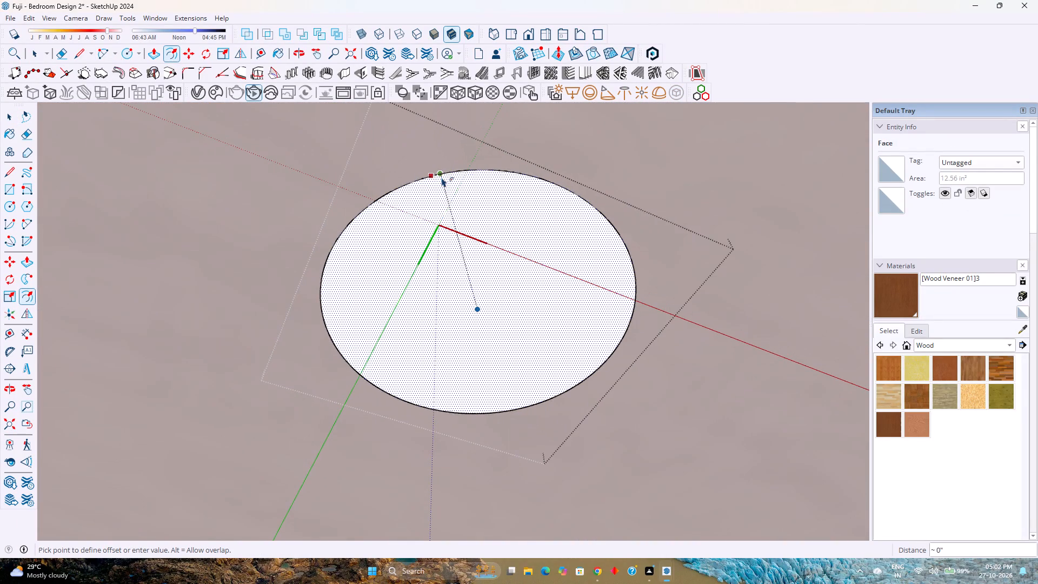
left_click(444, 180)
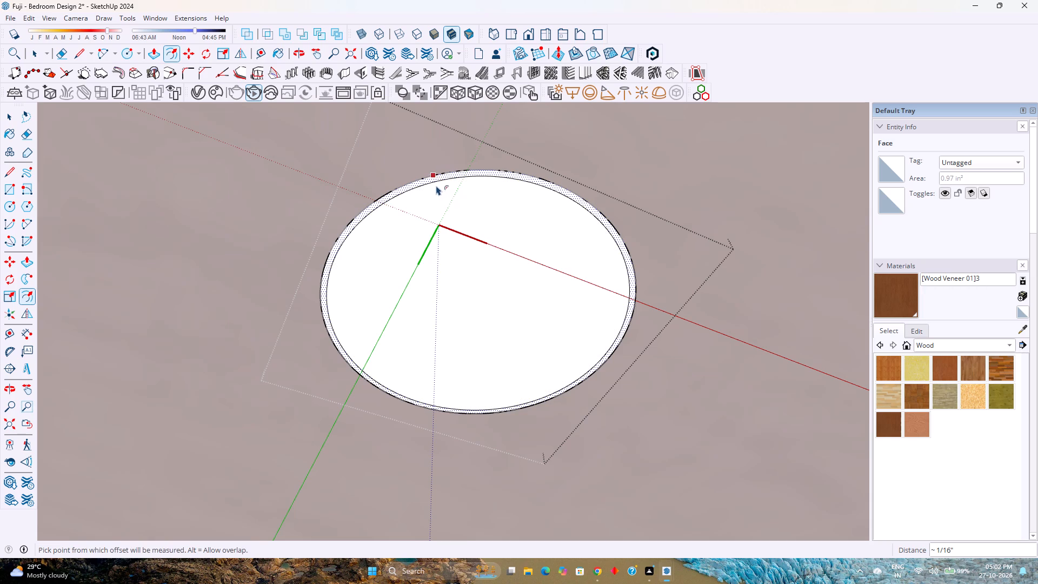
left_click(435, 183)
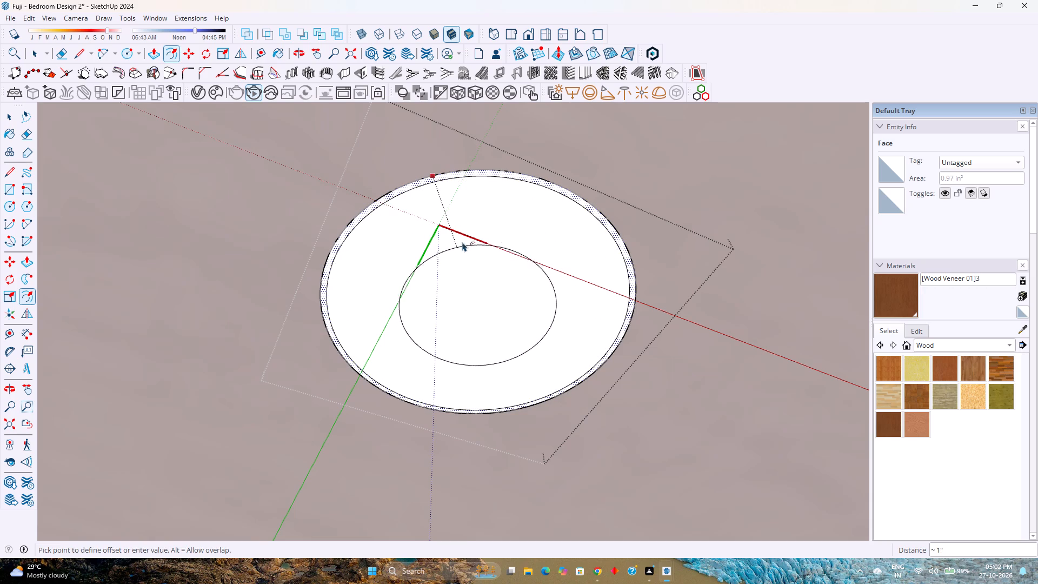
left_click(456, 230)
Extrude the disc's thin outer rim 0.5" downwards.
scroll(458, 230, "up", 6)
middle_click_drag(458, 230, 390, 253)
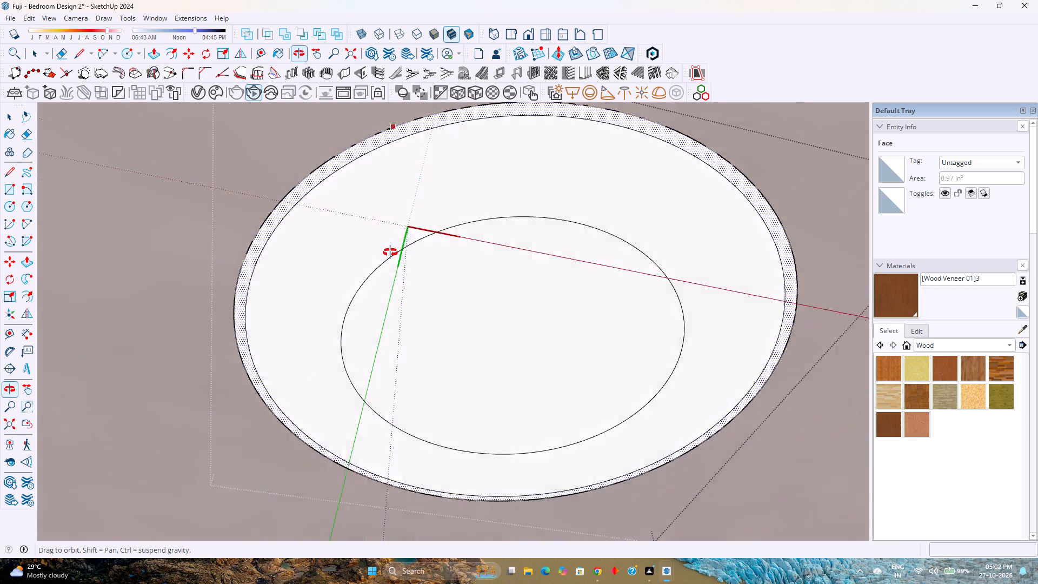
middle_click_drag(390, 253, 340, 317)
scroll(348, 296, "down", 4)
key("p")
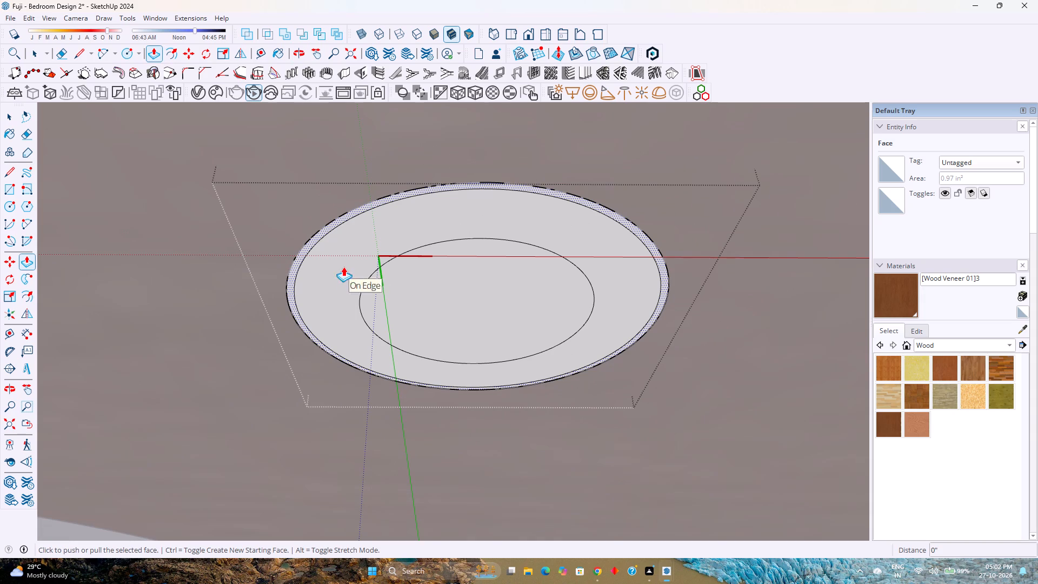
left_click(348, 223)
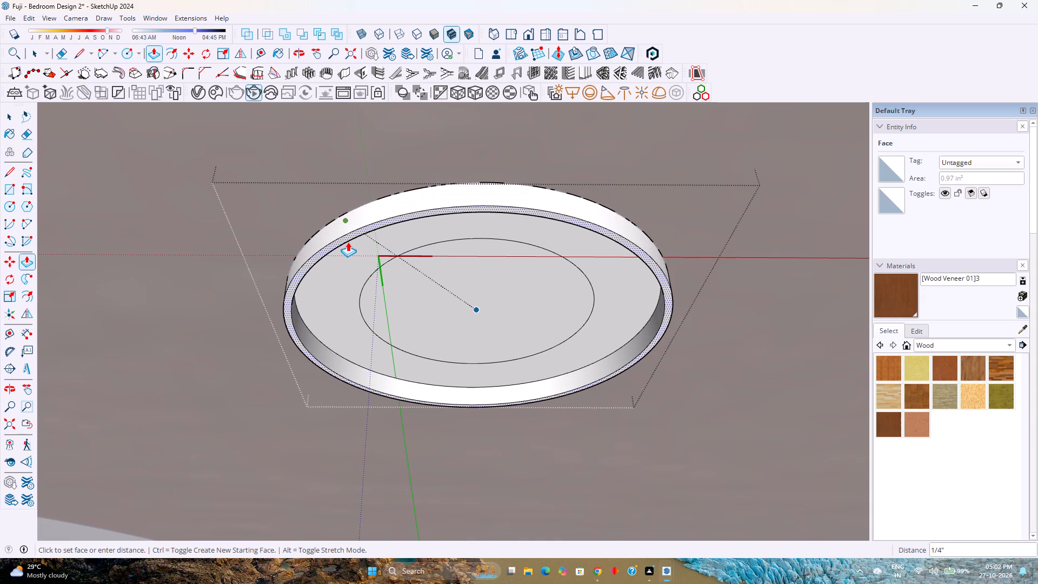
type("0.5")
key("Return")
Extrude the wide ring between the disc's rim and inner circle 0.45" downwards.
left_click(337, 308)
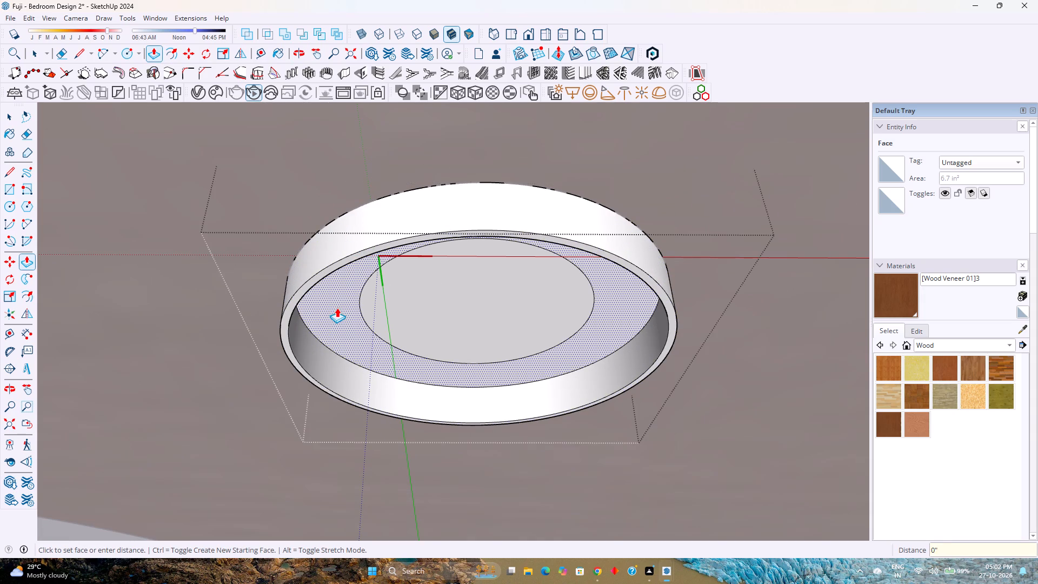
type("0.2")
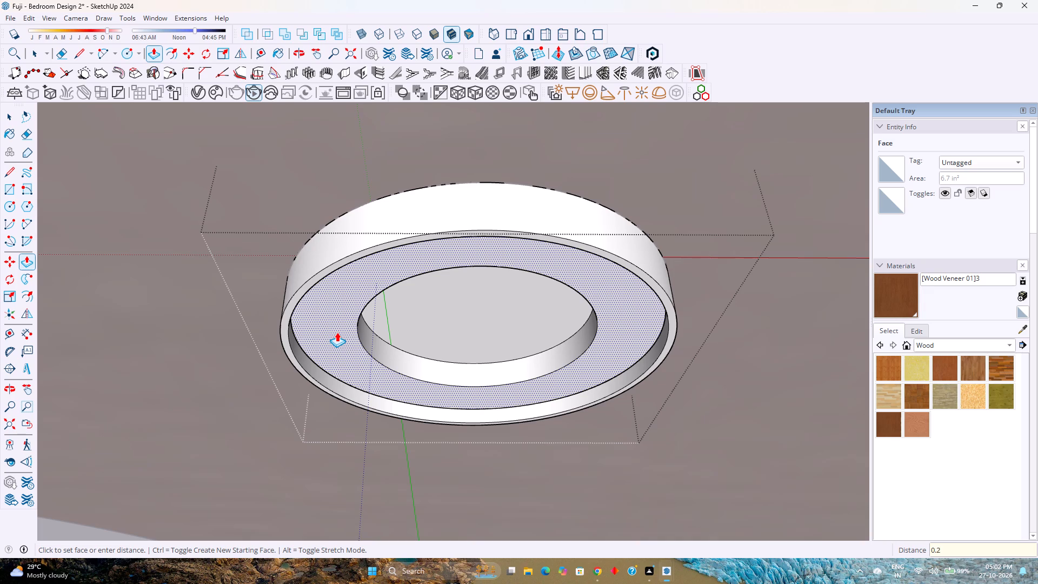
key("Return")
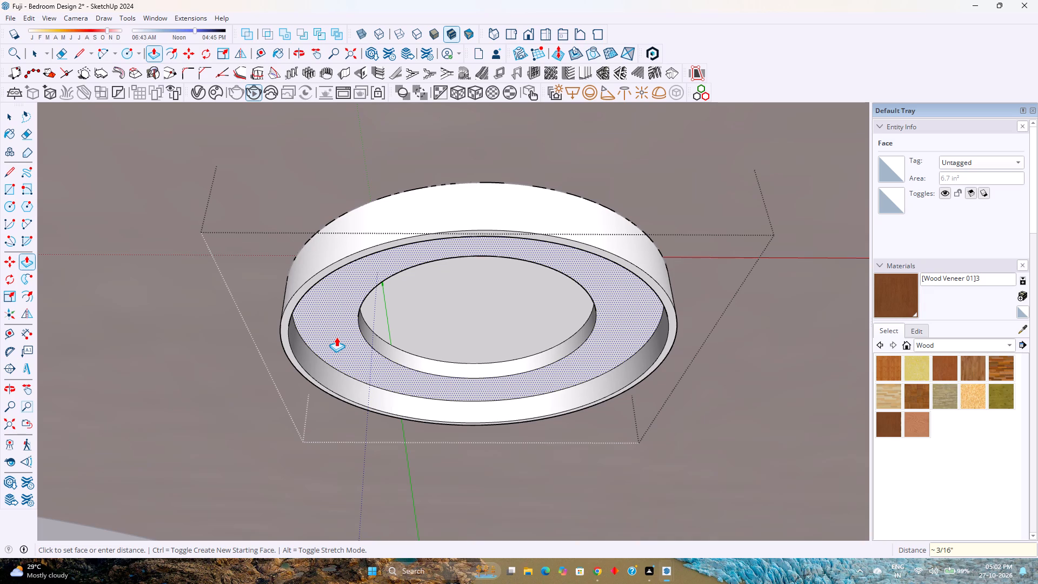
type("0.44")
key("BackSpace")
key("8")
key("Return")
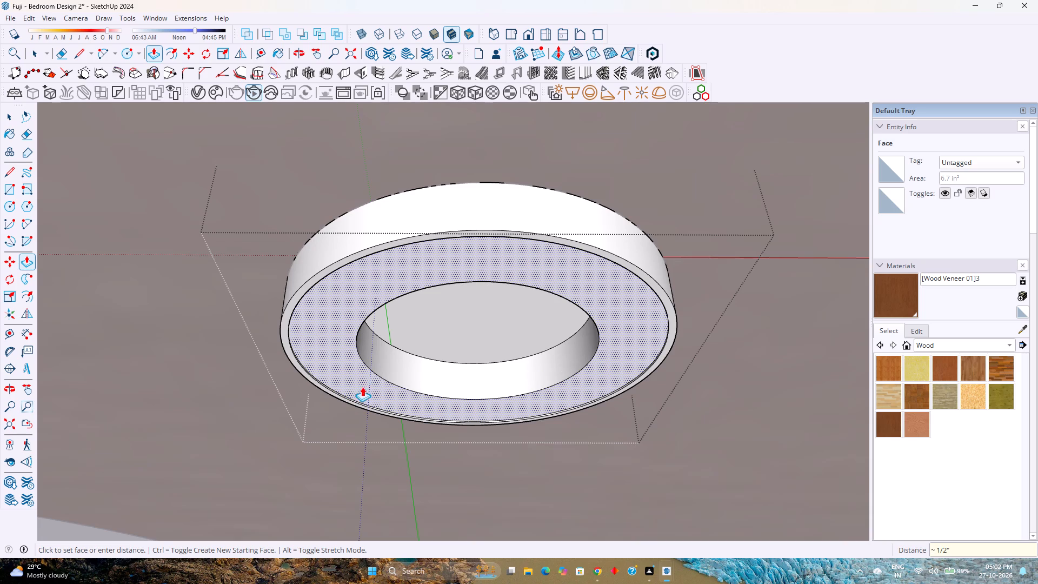
scroll(378, 401, "up", 5)
type("0.45")
key("Return")
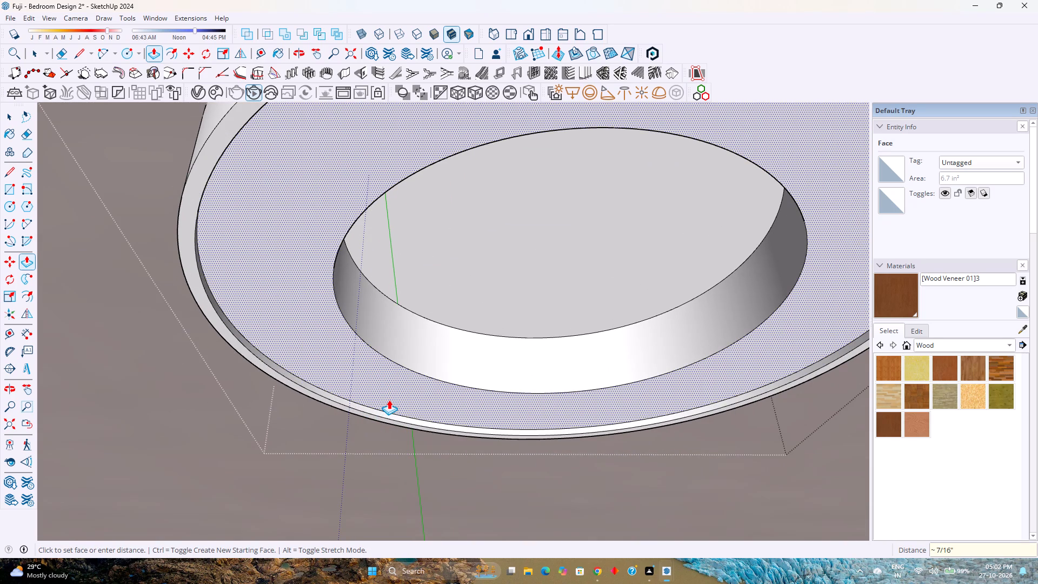
Extrude the disc's central circular face 0.4" downwards and finish editing the component.
scroll(396, 378, "down", 4)
left_click(470, 283)
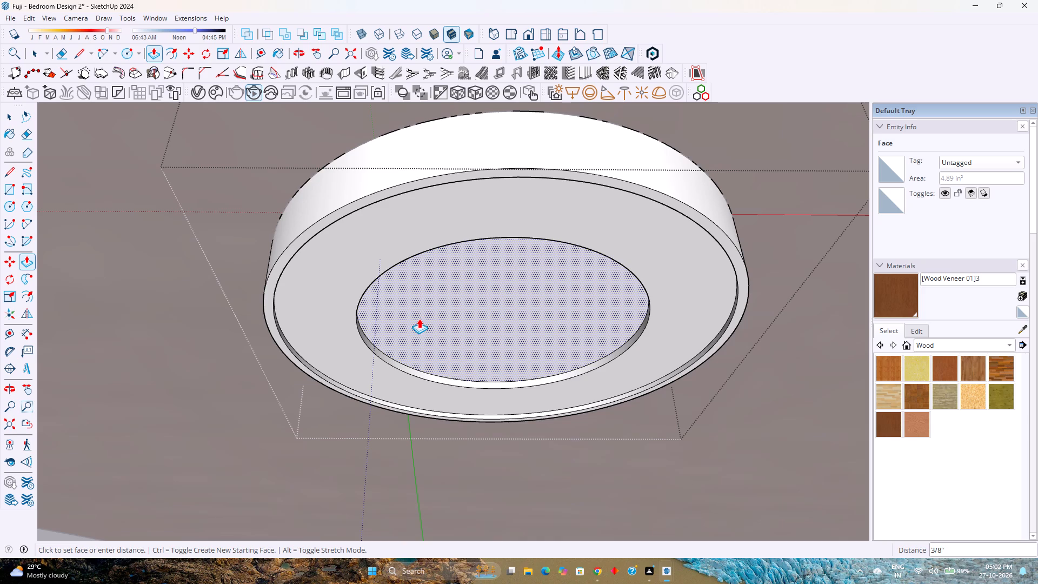
type("0.43")
key("Return")
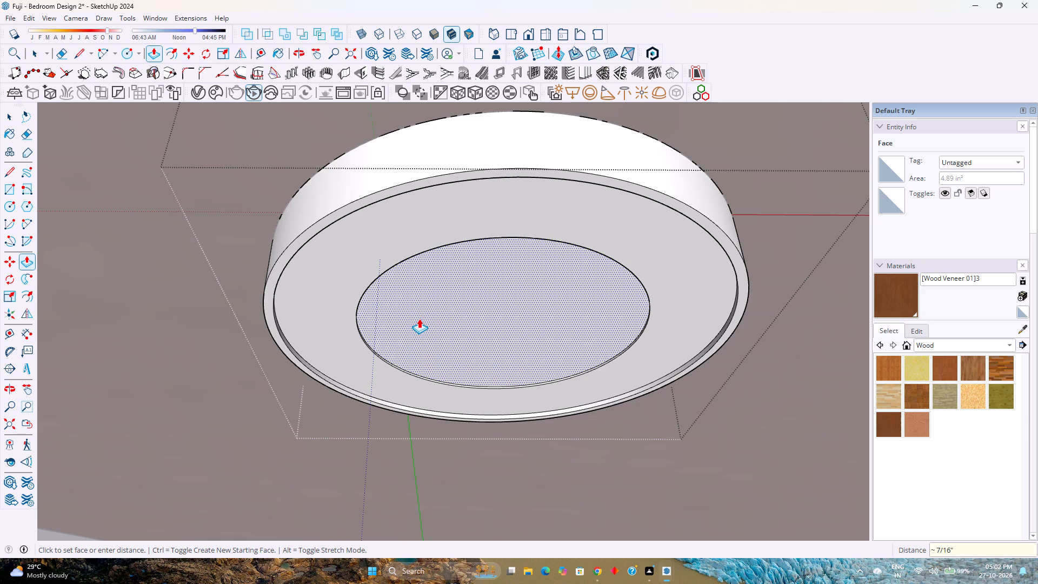
type("0.4")
key("Return")
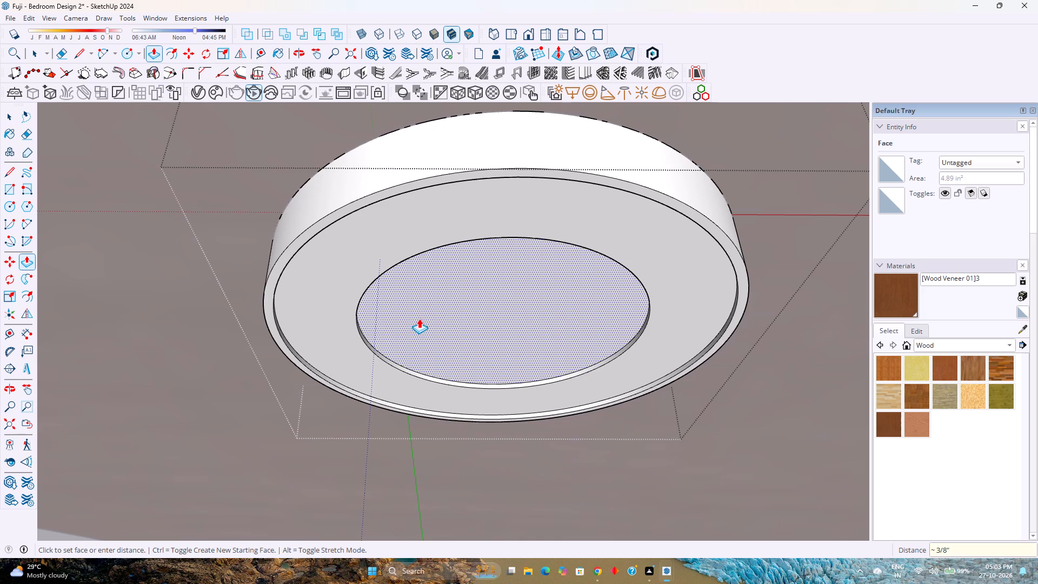
key("space")
key("Escape")
Select every instance of the light disc component and move them all 0.35" vertically up into the wooden frame.
scroll(419, 318, "down", 3)
middle_click_drag(419, 318, 433, 343)
left_click(438, 241)
scroll(438, 241, "down", 13)
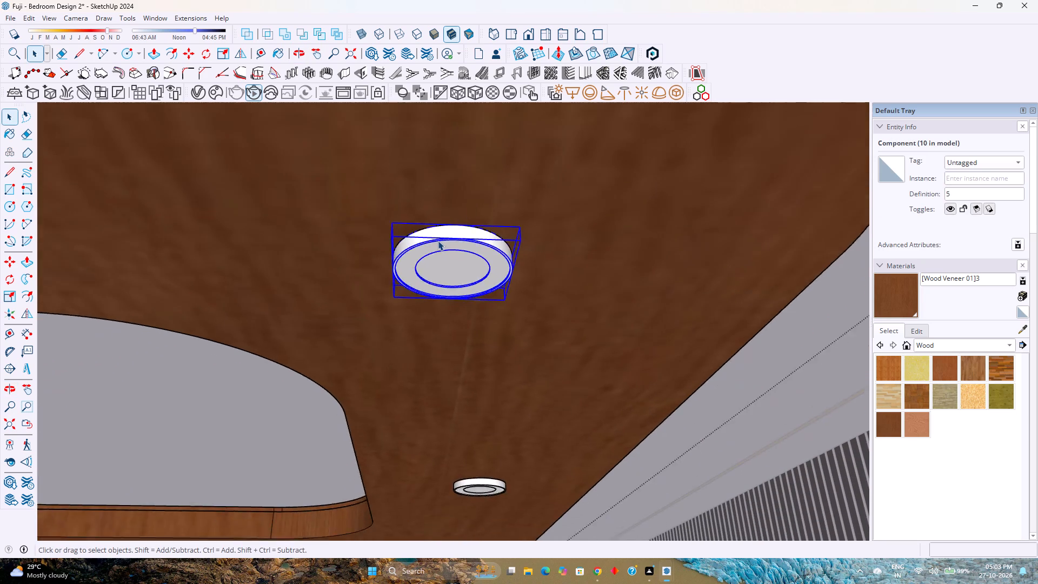
scroll(438, 241, "down", 4)
right_click(438, 241)
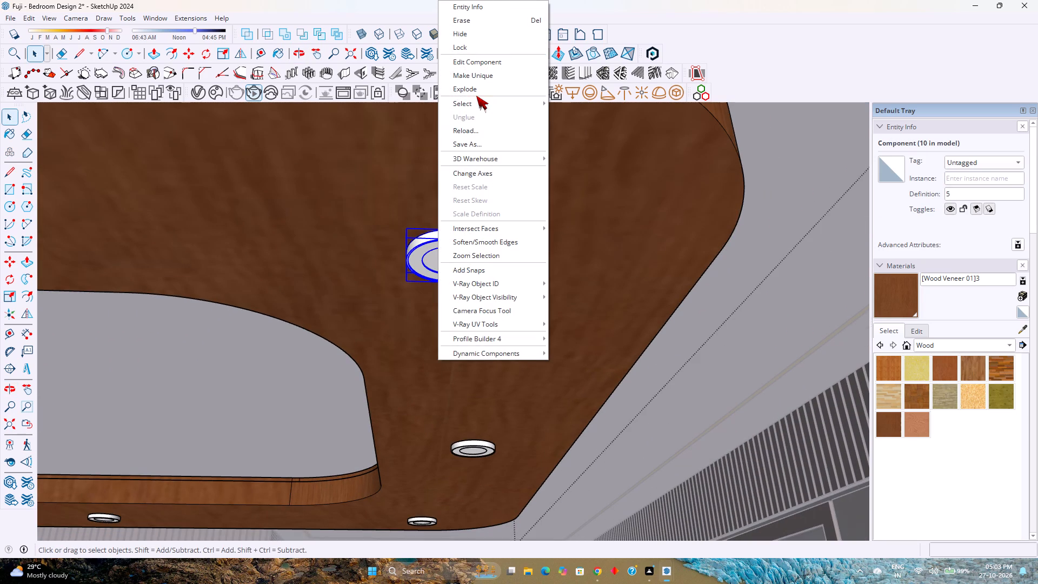
left_click(582, 115)
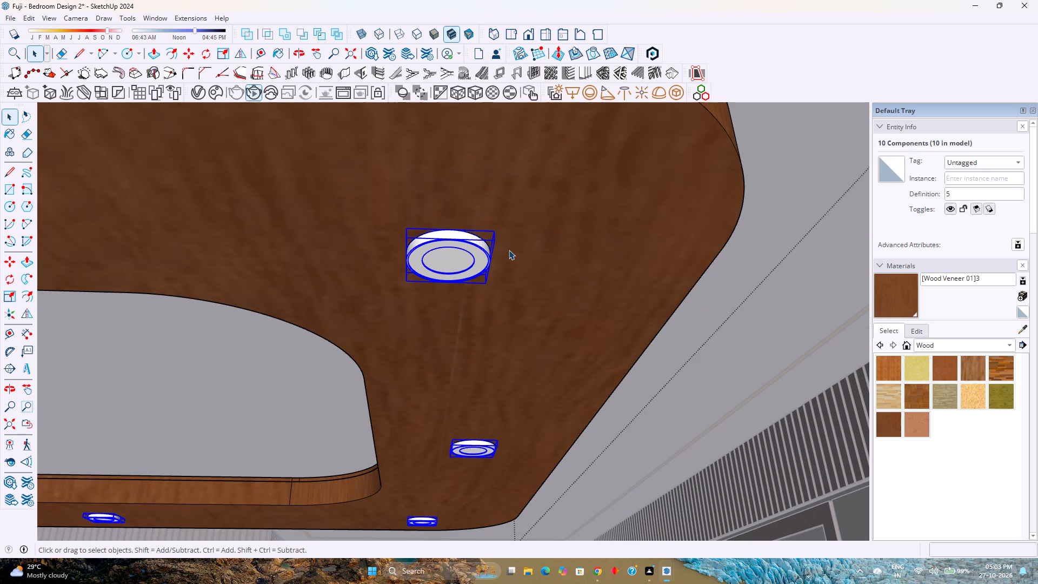
key("m")
scroll(507, 252, "up", 5)
middle_click_drag(479, 236, 503, 272)
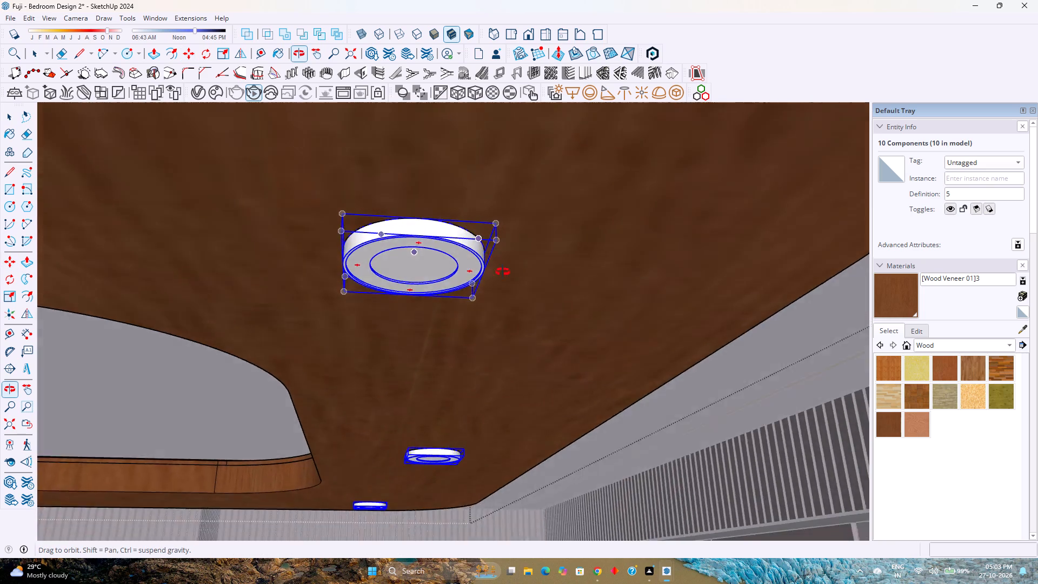
middle_click_drag(503, 272, 511, 330)
middle_click(511, 331)
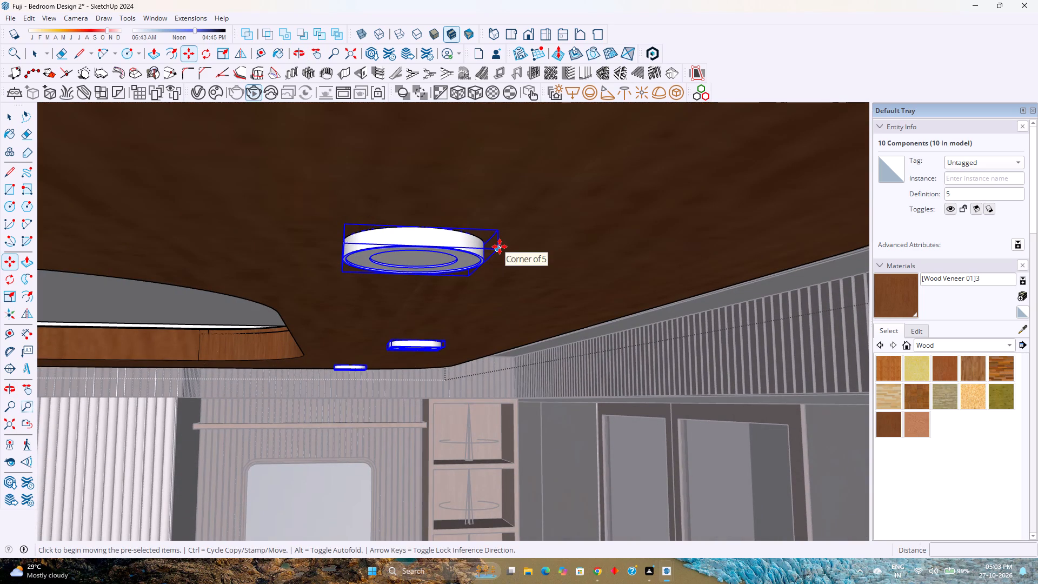
left_click(500, 247)
key("Up")
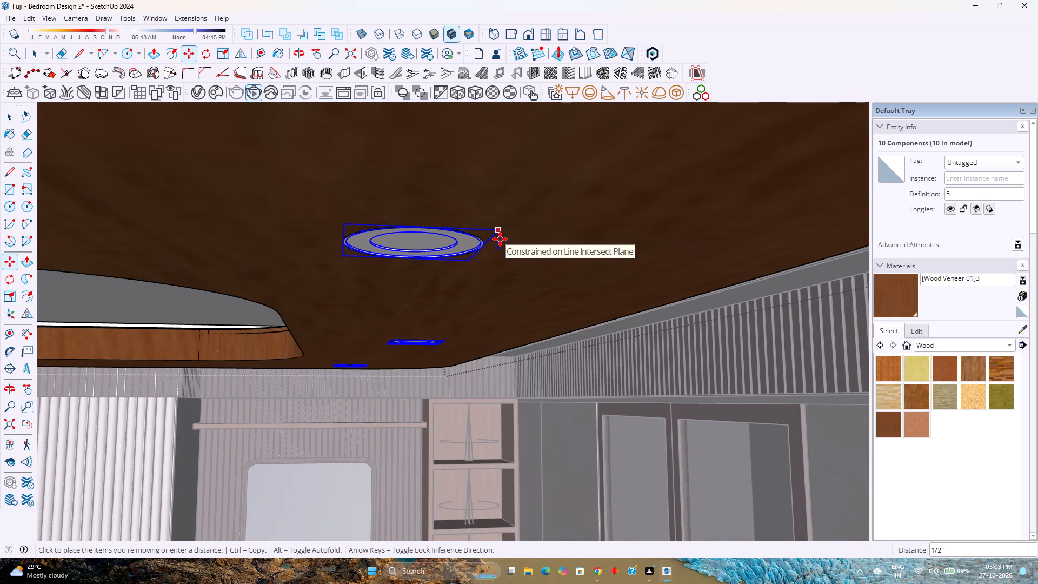
type("0.25")
key("Return")
type("0.30")
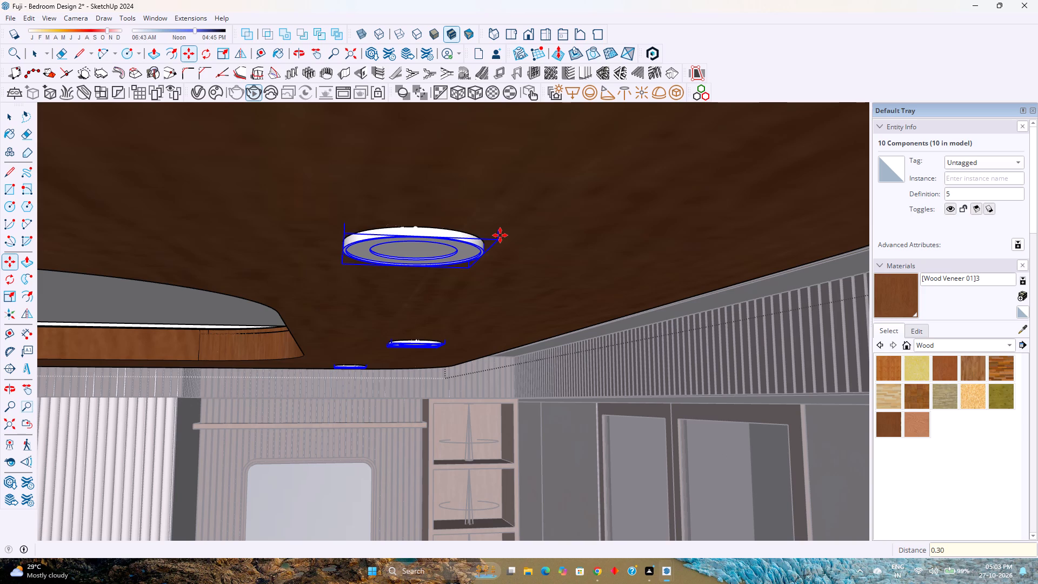
key("Return")
type("0.35")
key("Return")
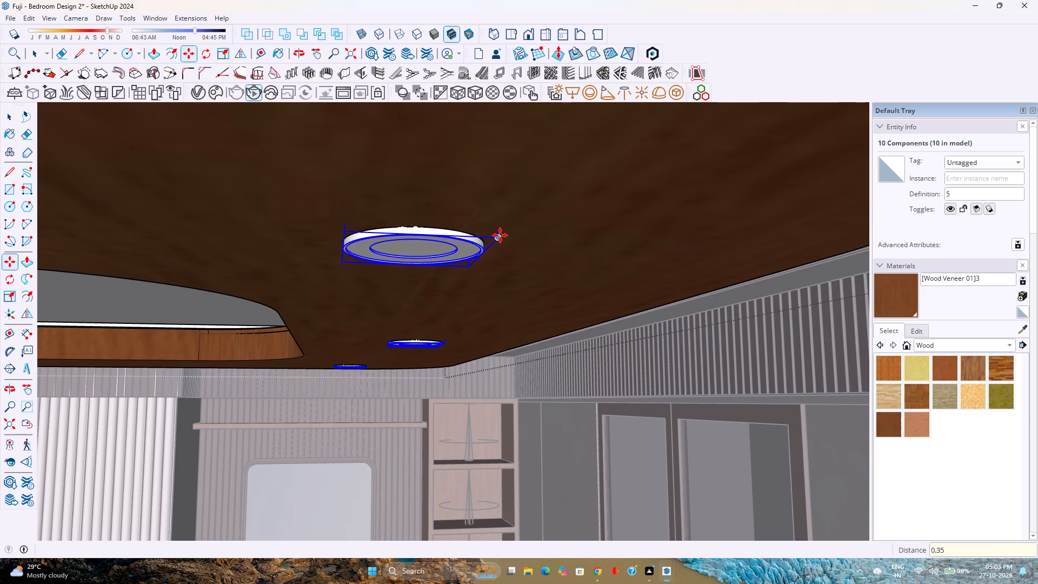
key("space")
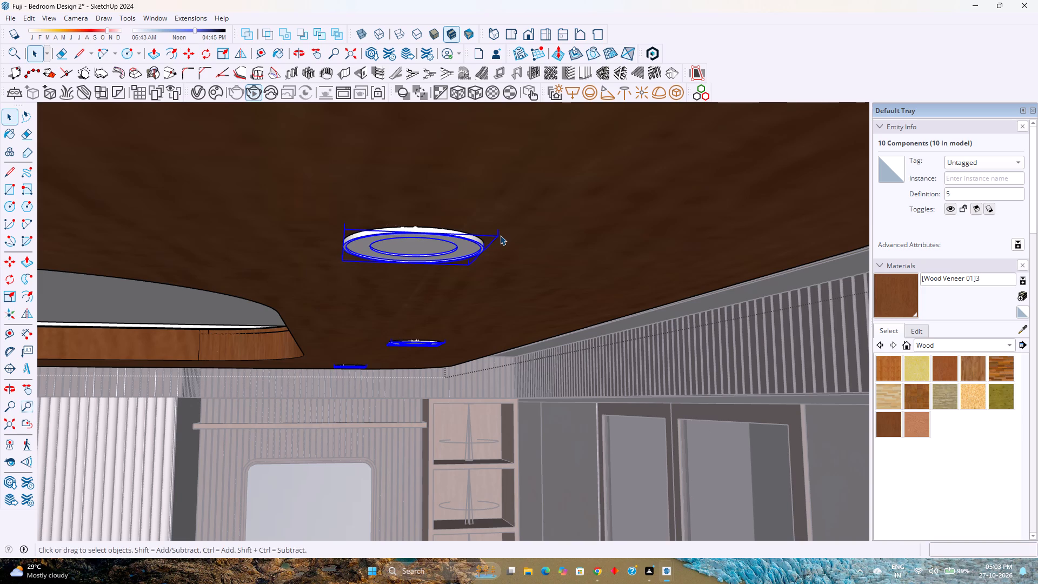
key("Escape")
Inside the light disc component, place a V-Ray spot light at the centre of the inner circular face.
scroll(403, 262, "up", 2)
middle_click_drag(402, 258, 392, 208)
middle_click(393, 202)
double_click(415, 225)
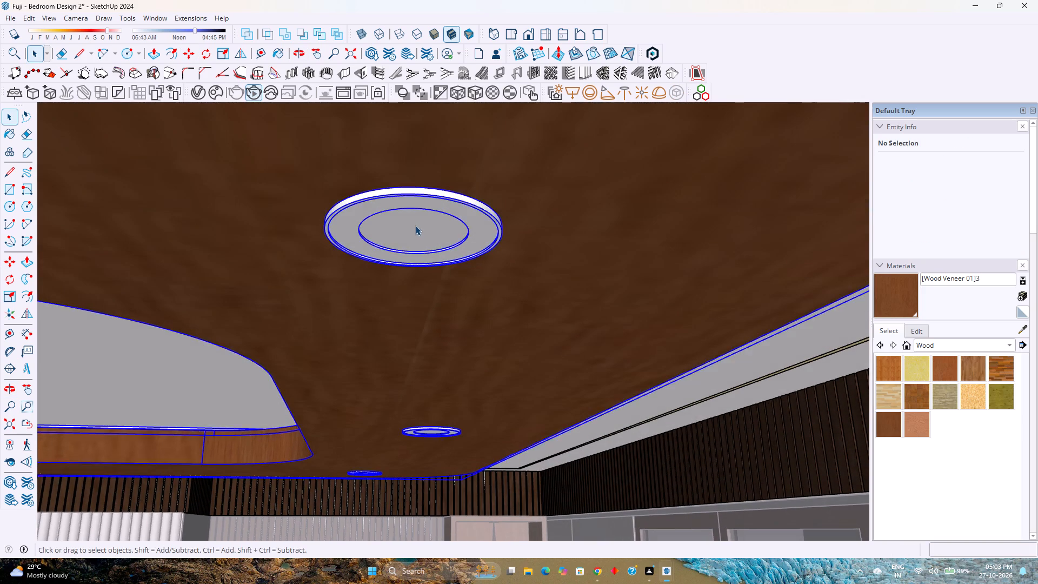
scroll(416, 239, "up", 4)
double_click(416, 239)
middle_click_drag(416, 239, 411, 209)
middle_click(411, 209)
left_click(414, 214)
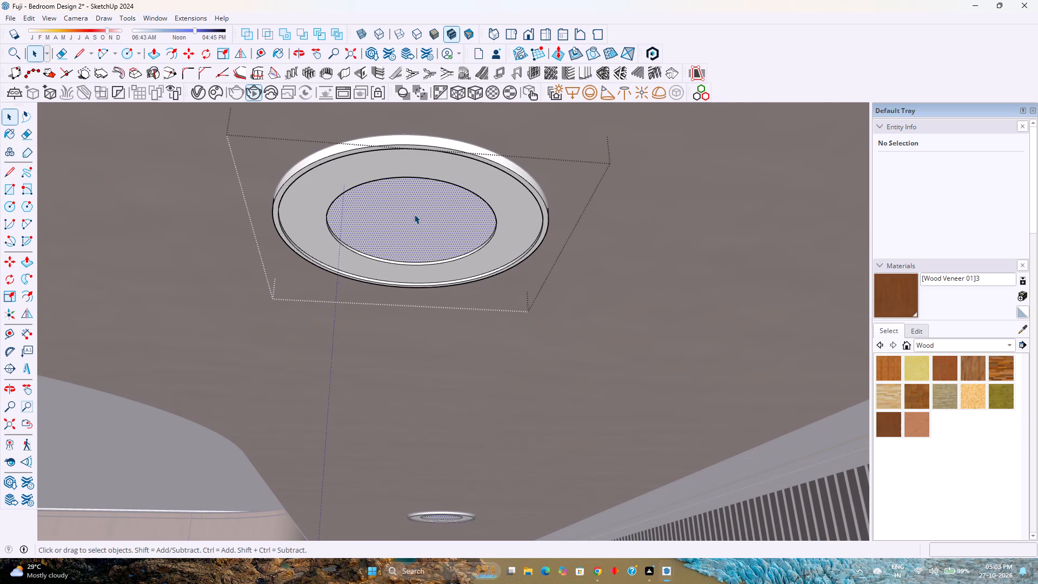
left_click(608, 91)
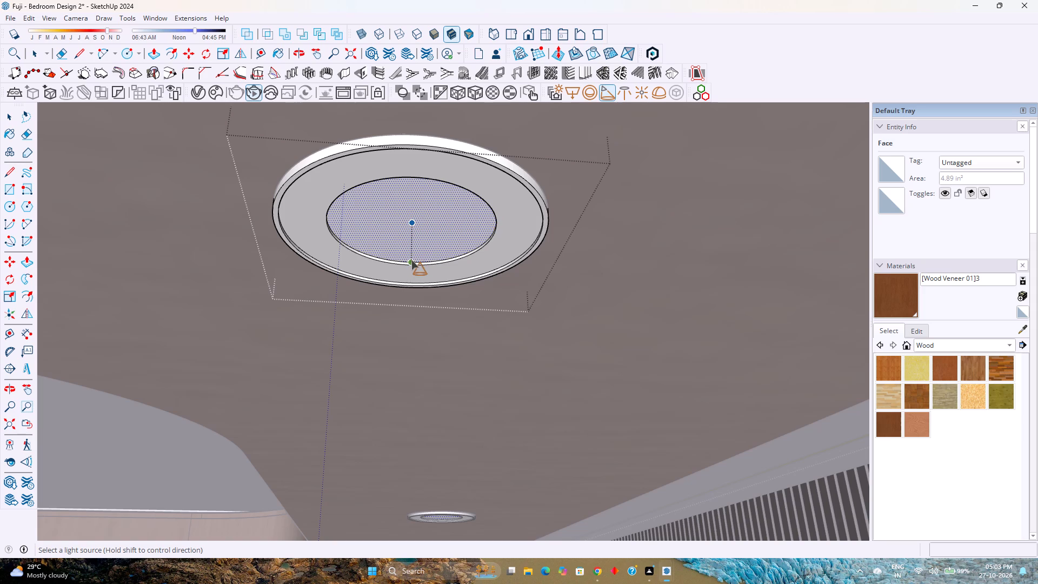
middle_click_drag(411, 260, 345, 297)
middle_click(345, 297)
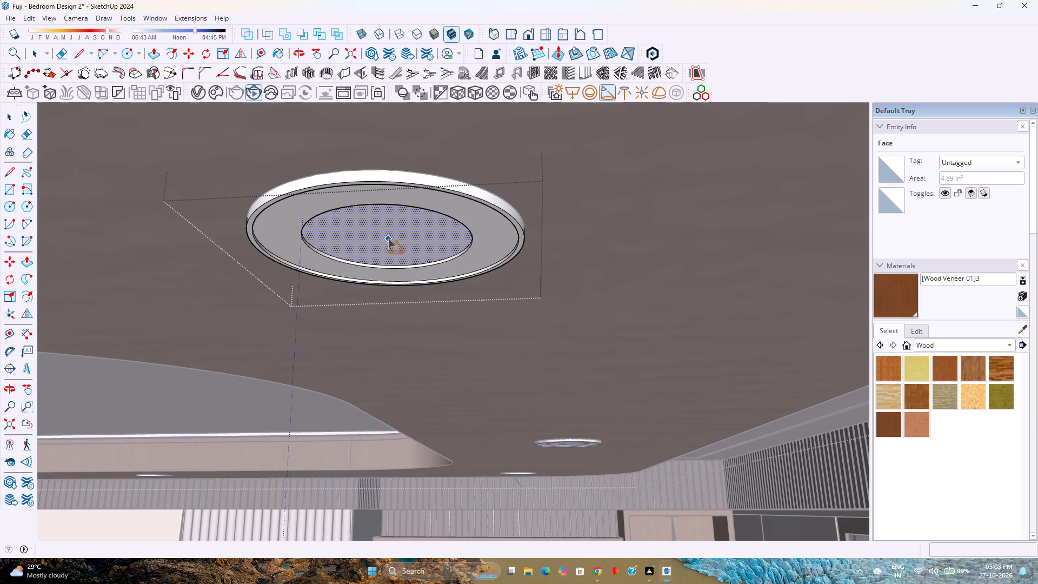
scroll(385, 243, "up", 5)
middle_click_drag(385, 241, 373, 169)
middle_click(373, 166)
middle_click_drag(396, 150, 402, 148)
middle_click(402, 148)
middle_click_drag(414, 254, 463, 156)
middle_click(464, 156)
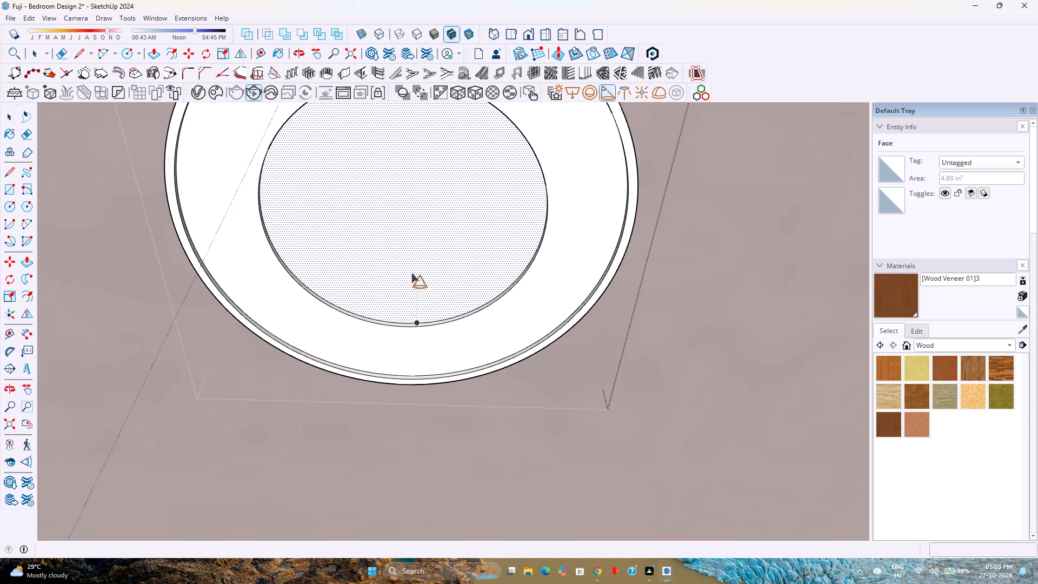
left_click(404, 213)
scroll(404, 213, "down", 9)
middle_click_drag(406, 213, 445, 266)
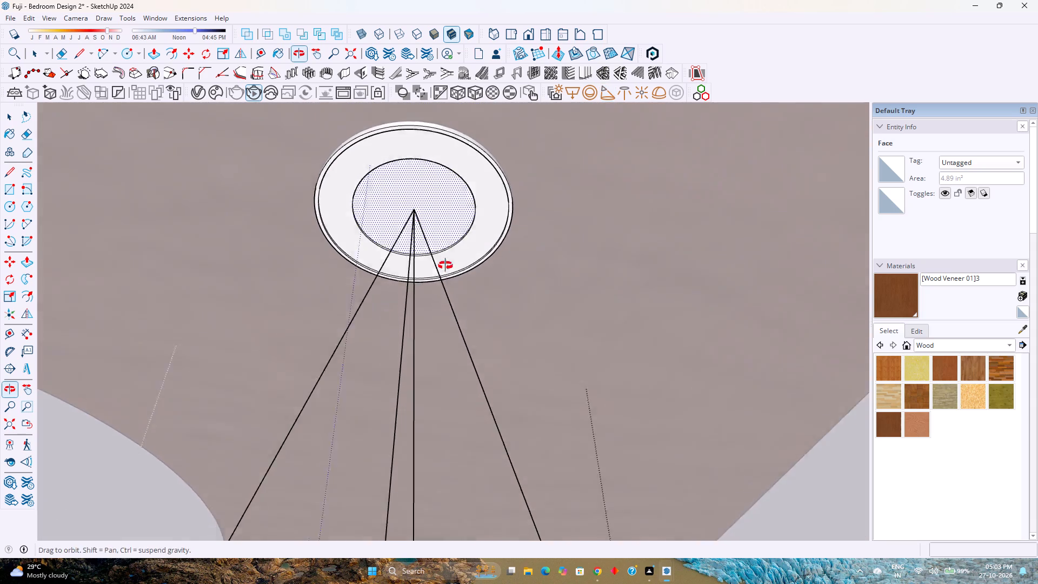
Select the light disc's thin outer rim face with its bounding edges and look through the Sabyasachi3 material collection.
middle_click_drag(445, 266, 447, 271)
middle_click(447, 271)
key("space")
scroll(447, 271, "down", 20)
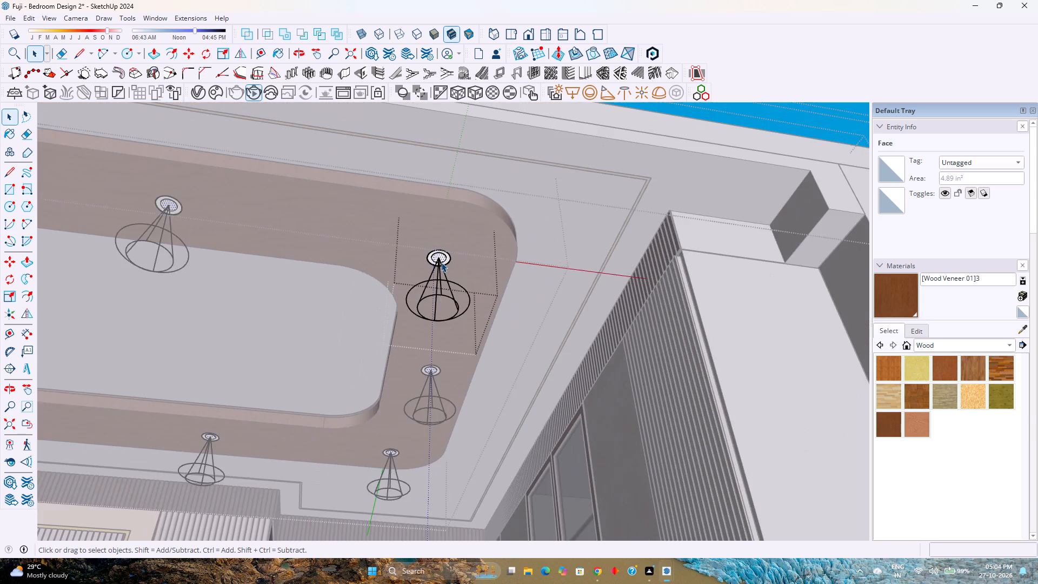
scroll(441, 262, "down", 4)
middle_click_drag(441, 262, 449, 281)
scroll(446, 260, "up", 12)
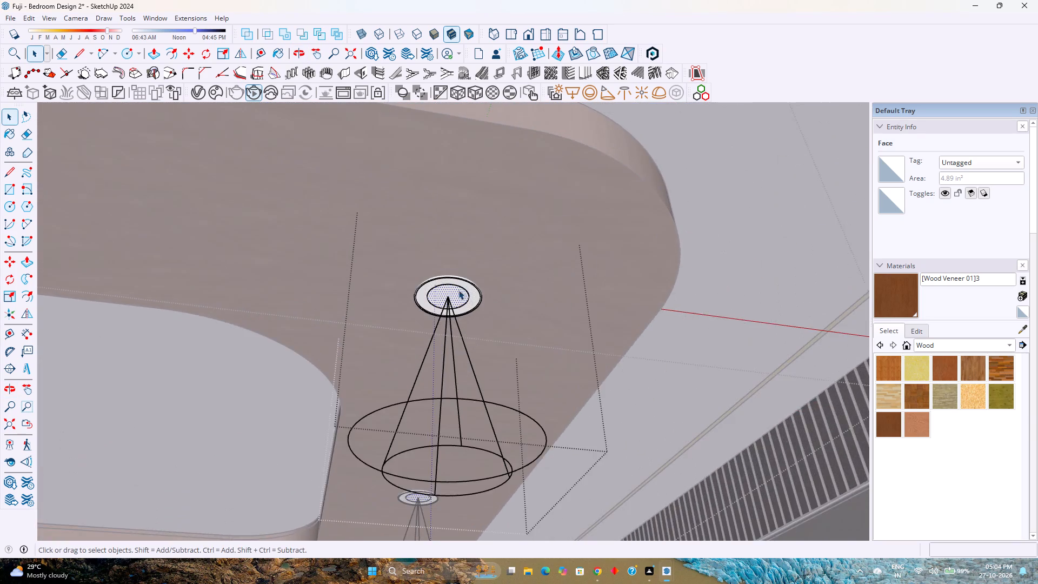
scroll(458, 290, "up", 14)
scroll(474, 288, "down", 6)
left_click(474, 286)
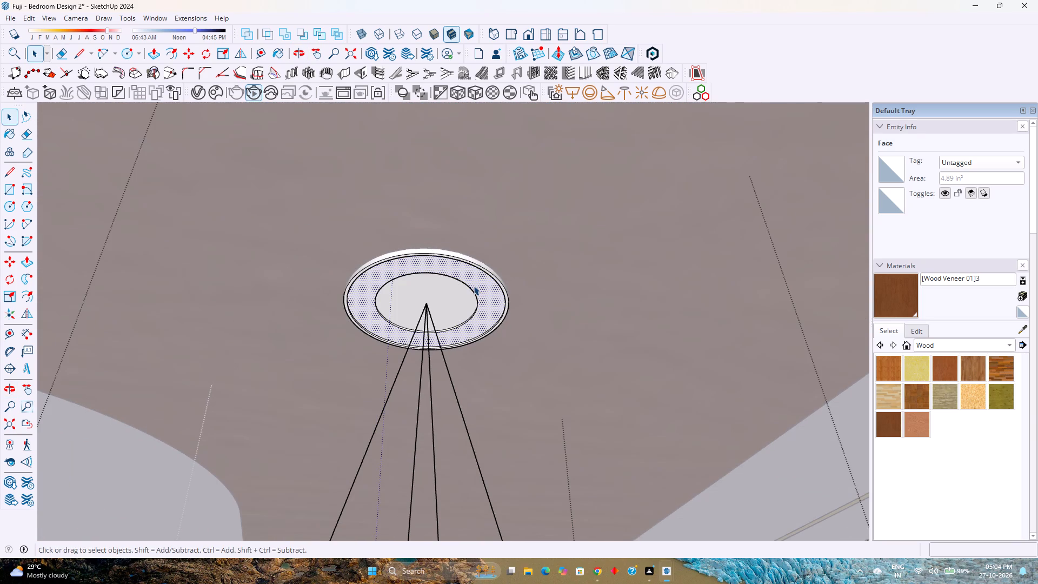
scroll(493, 262, "up", 9)
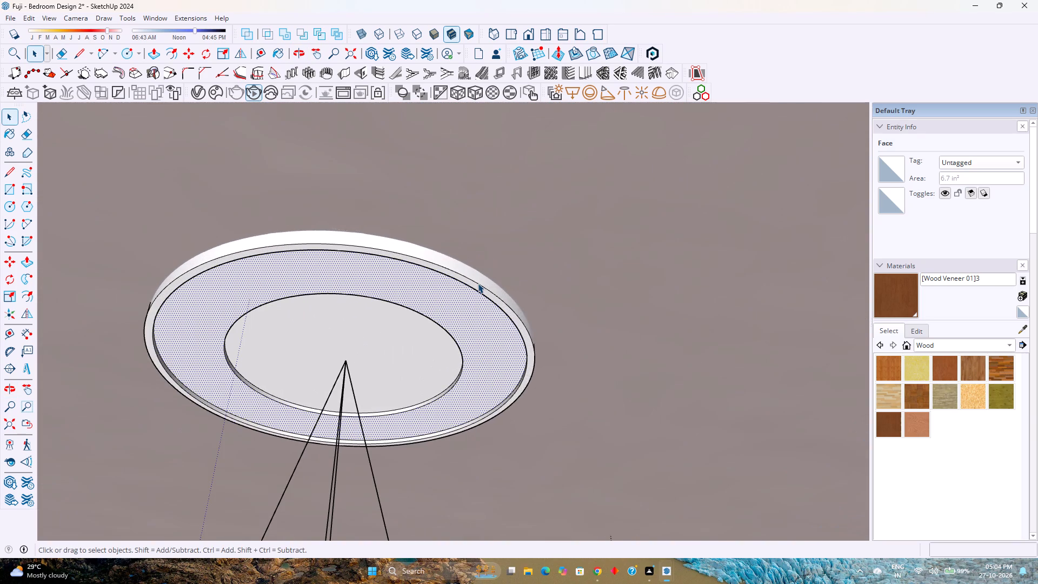
left_click(478, 283)
double_click(480, 288)
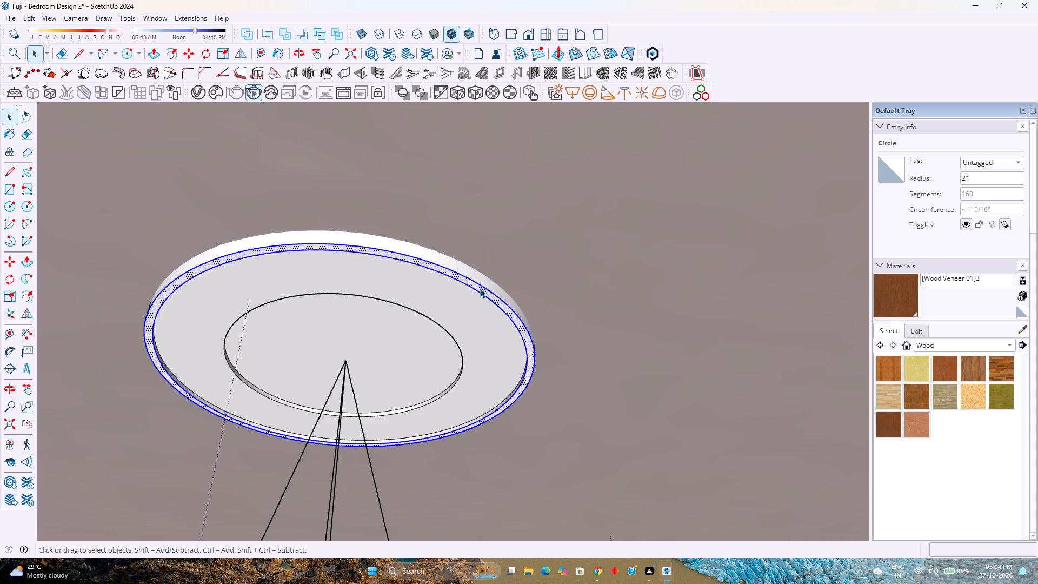
left_click(925, 346)
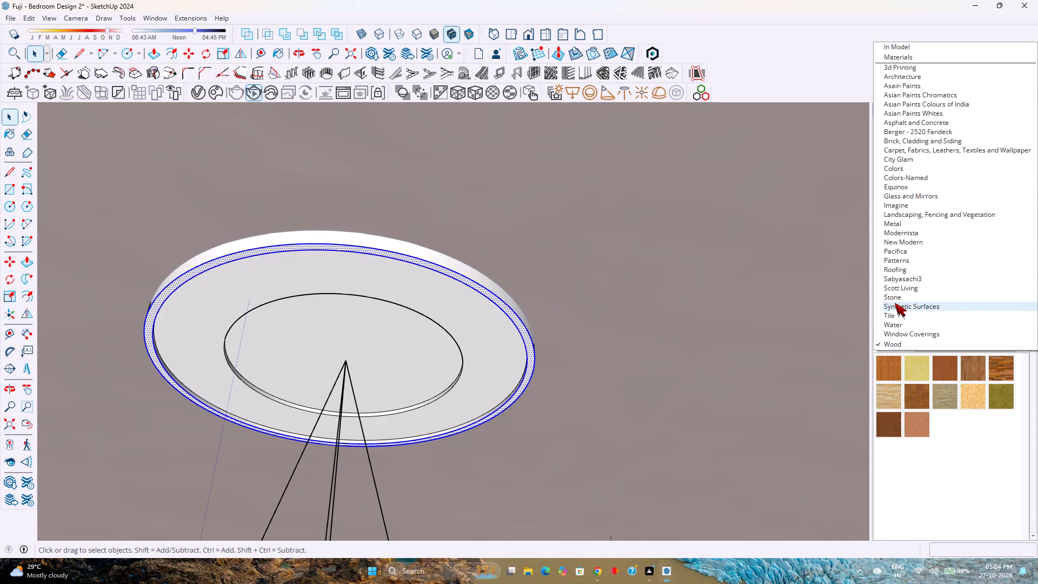
left_click(900, 281)
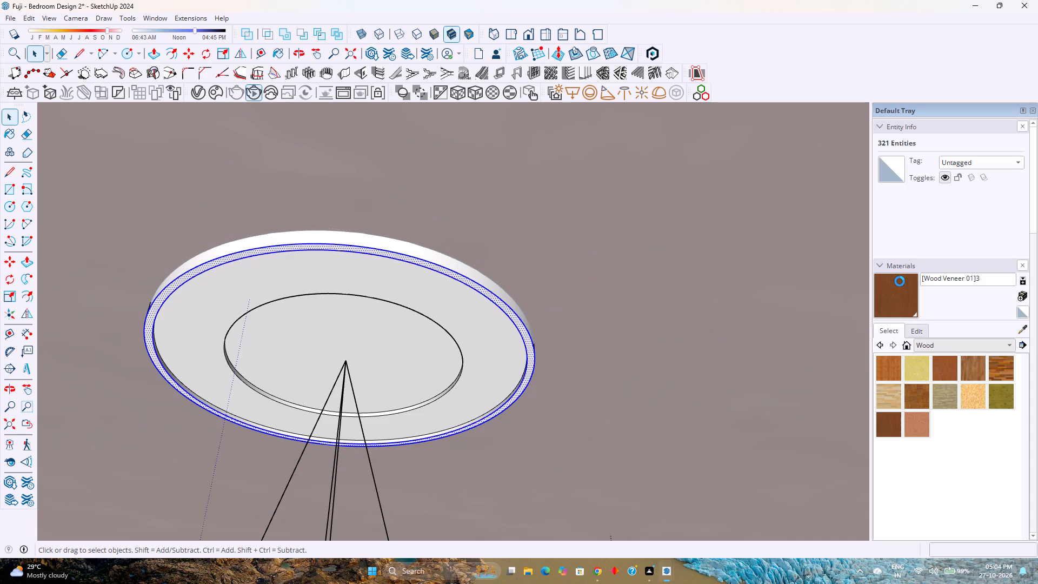
scroll(874, 290, "down", 2)
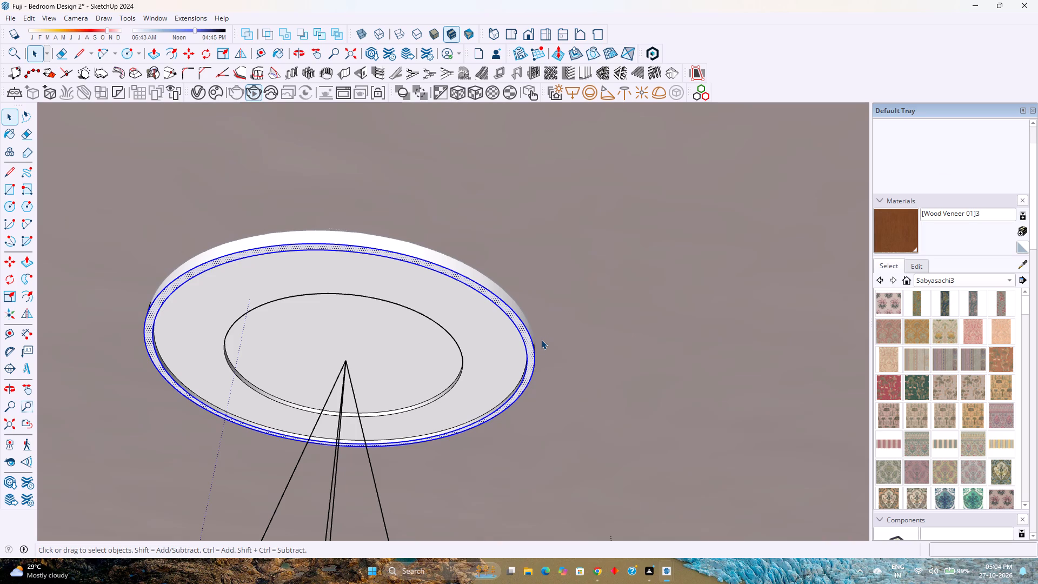
Save the model.
key("ctrl+s")
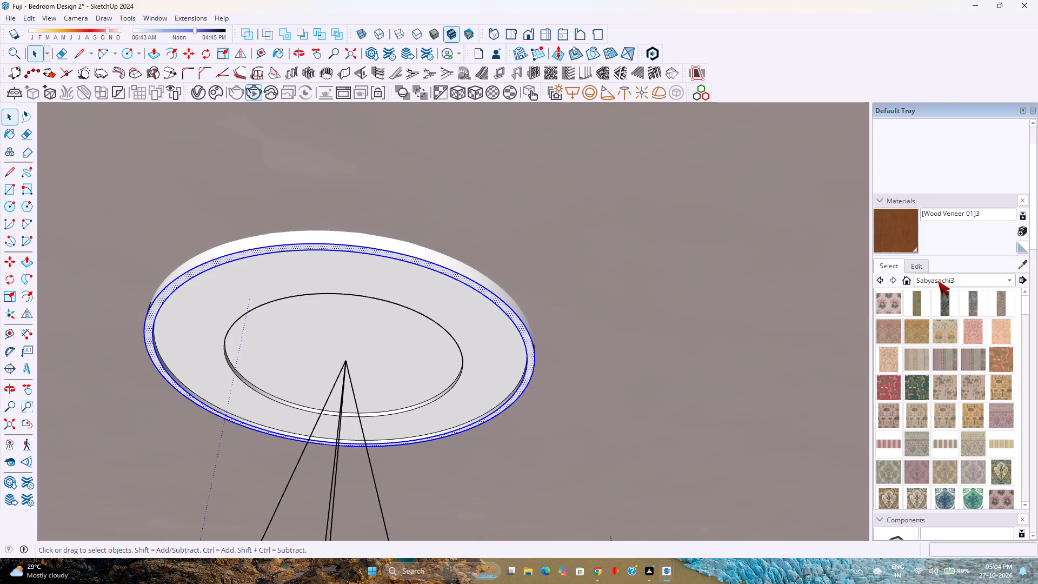
Browse the Colors, Carpet/Fabrics/Leathers and Landscaping material collections for a finish for the light disc.
left_click(938, 281)
left_click(891, 164)
scroll(904, 380, "down", 6)
scroll(920, 486, "down", 3)
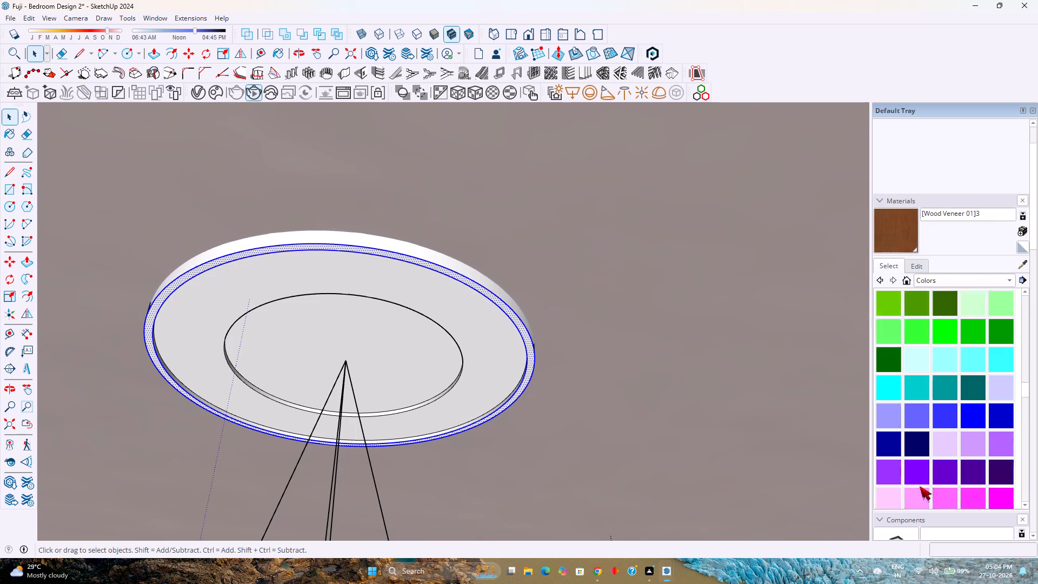
scroll(920, 486, "down", 2)
left_click(939, 281)
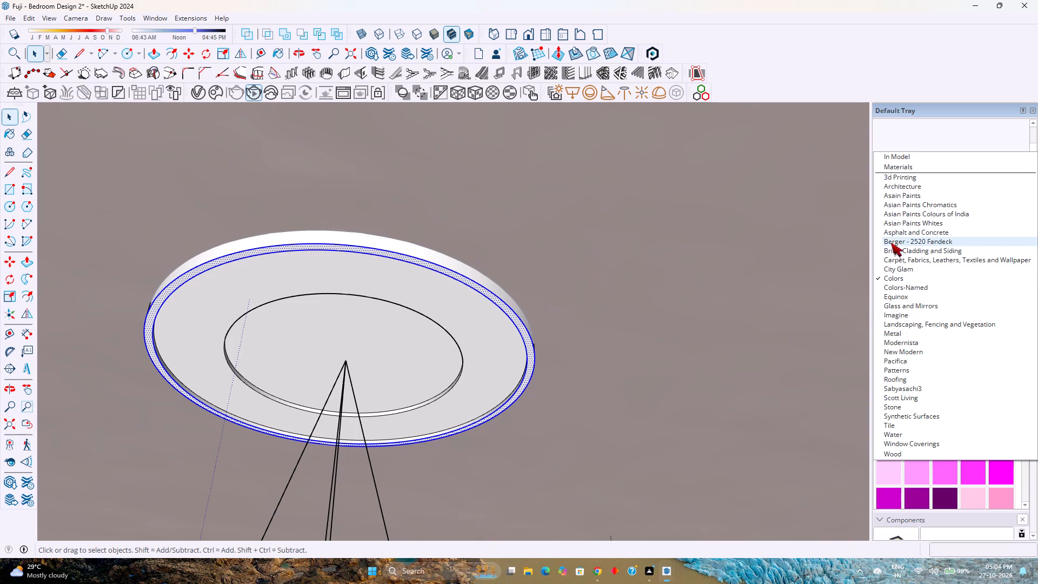
left_click(907, 260)
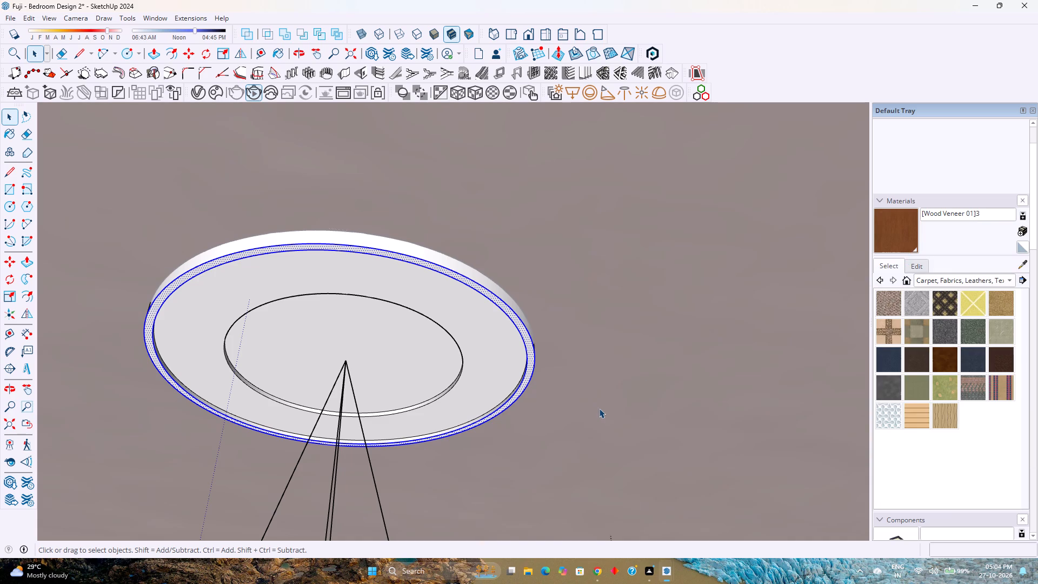
left_click(970, 280)
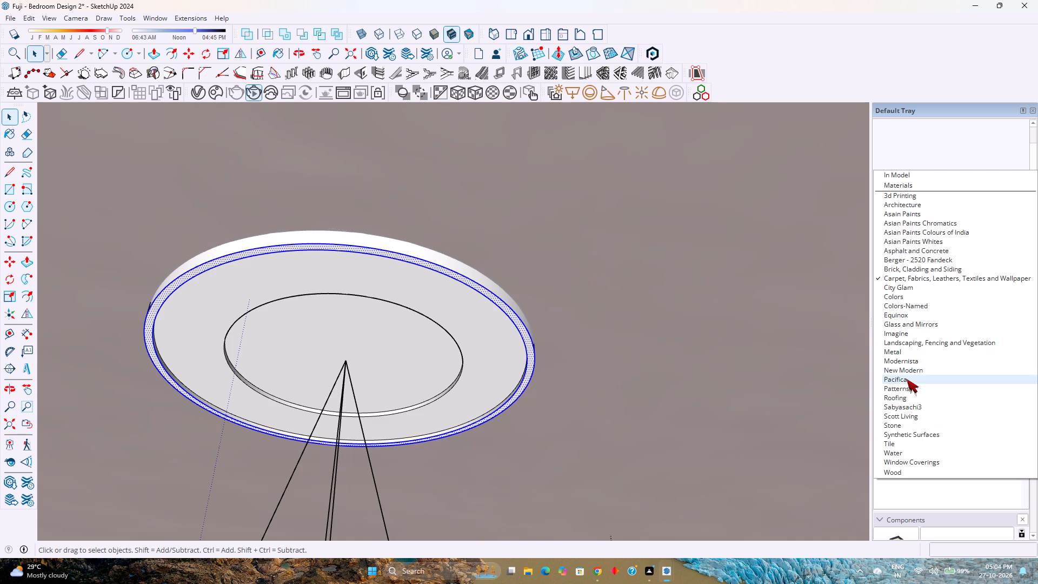
left_click(924, 342)
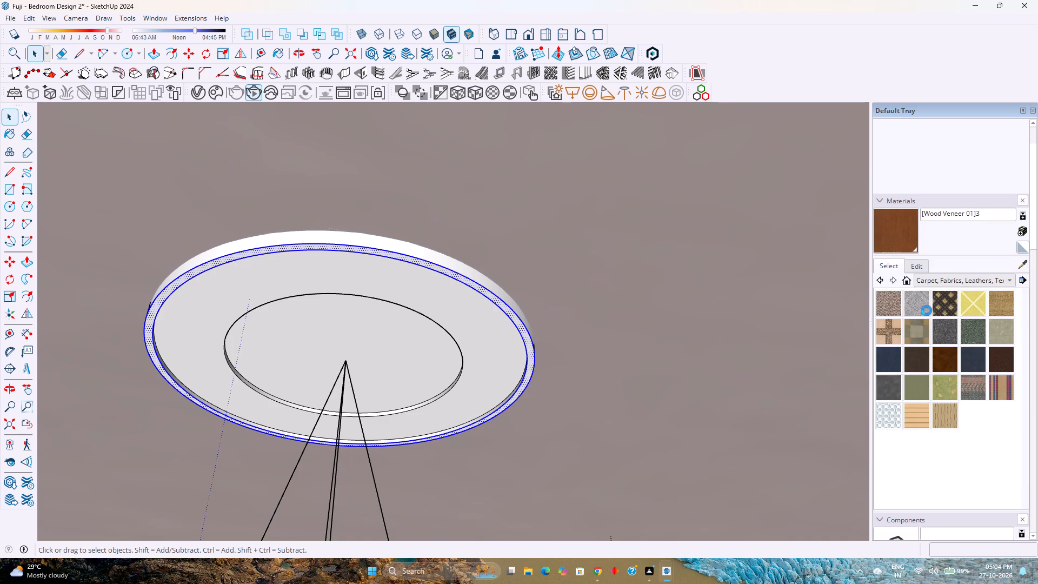
Paint the light disc's outer rim, wide ring and central circular face with Quartz Light Grey from the Synthetic Surfaces collection.
left_click(927, 285)
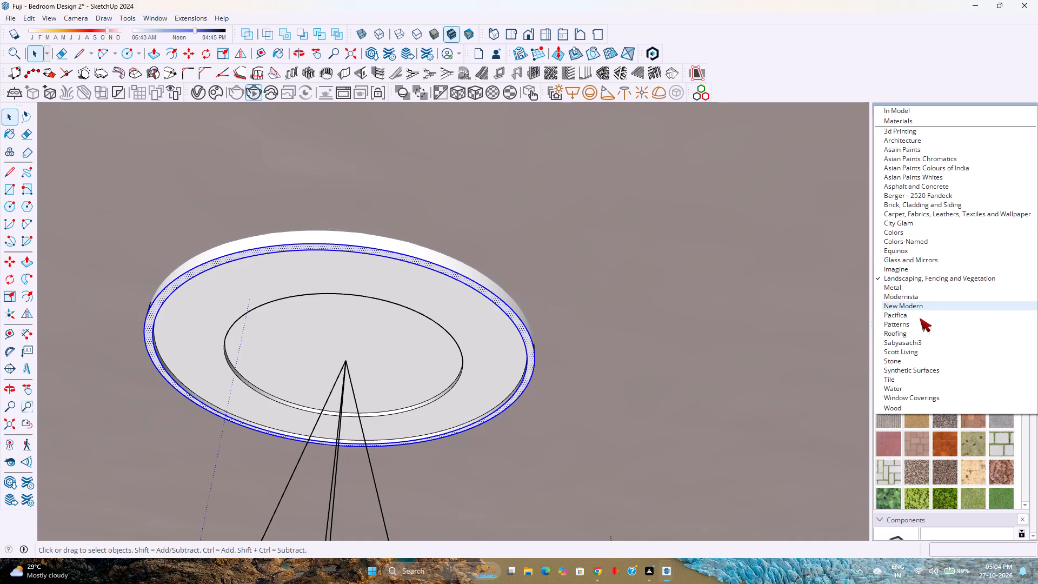
left_click(901, 374)
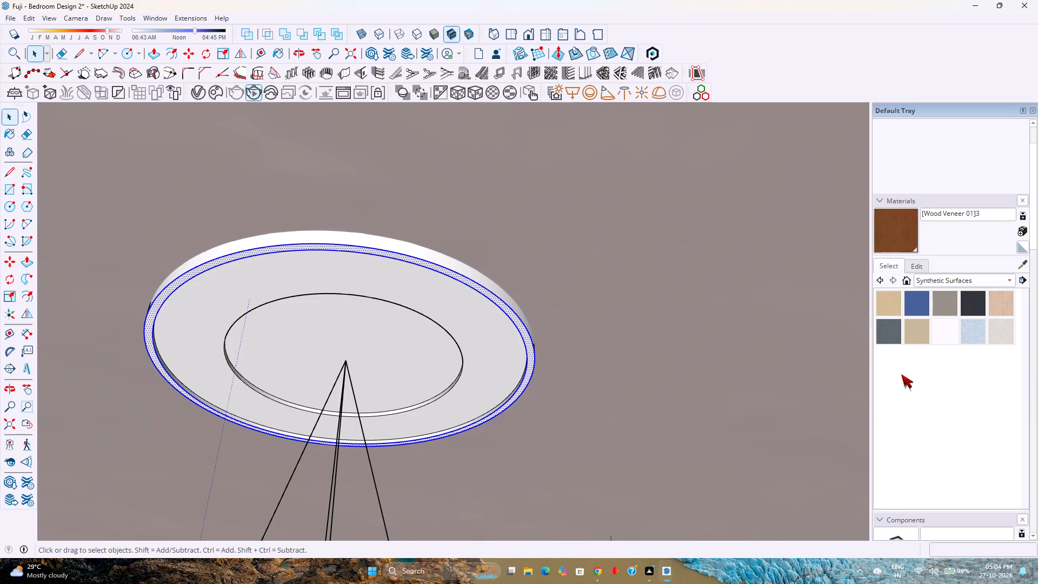
left_click(941, 335)
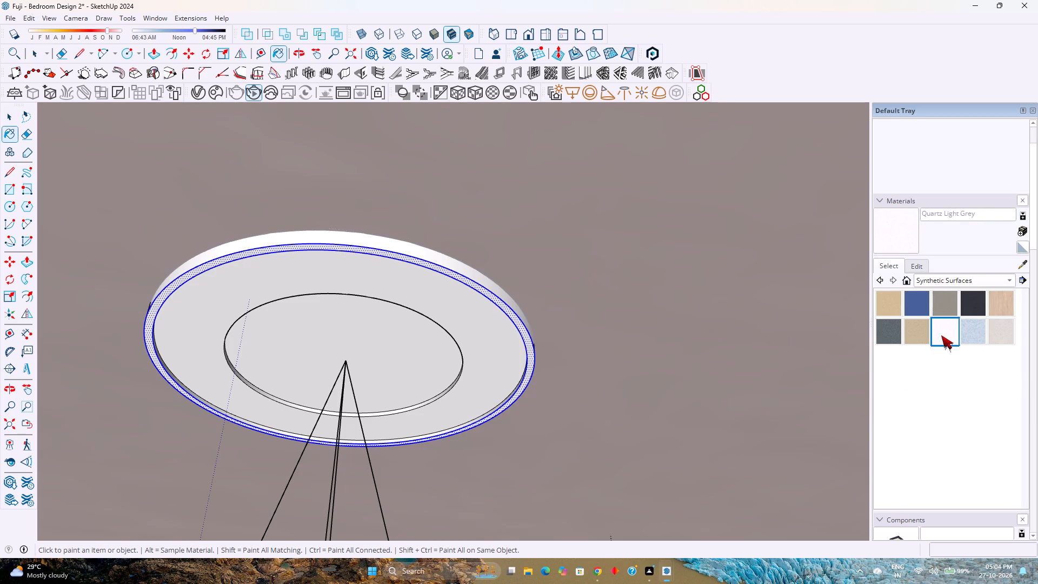
left_click(500, 303)
left_click(488, 323)
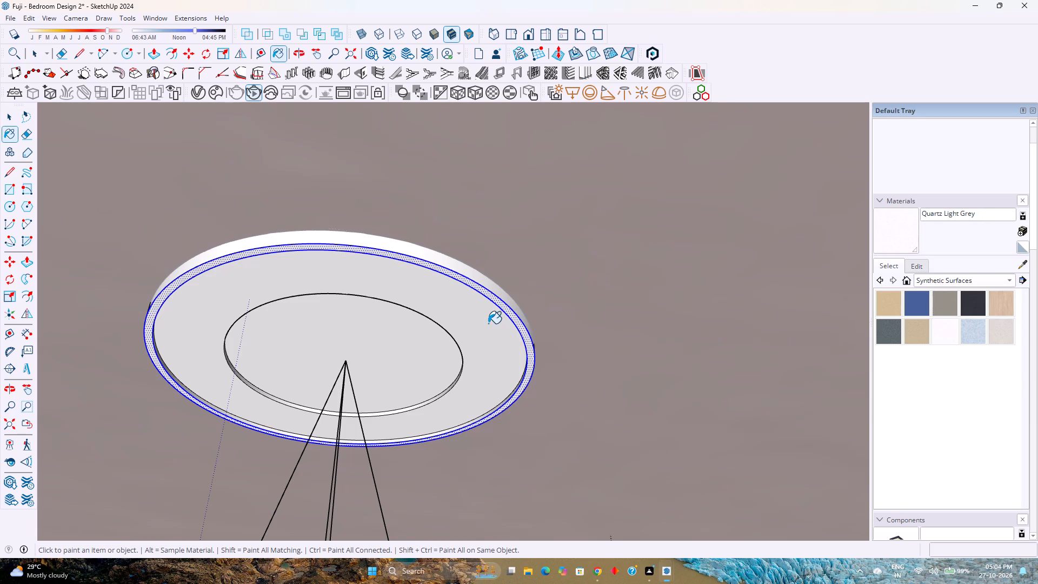
left_click(421, 355)
scroll(460, 395, "down", 5)
scroll(454, 401, "up", 12)
middle_click_drag(454, 401, 476, 389)
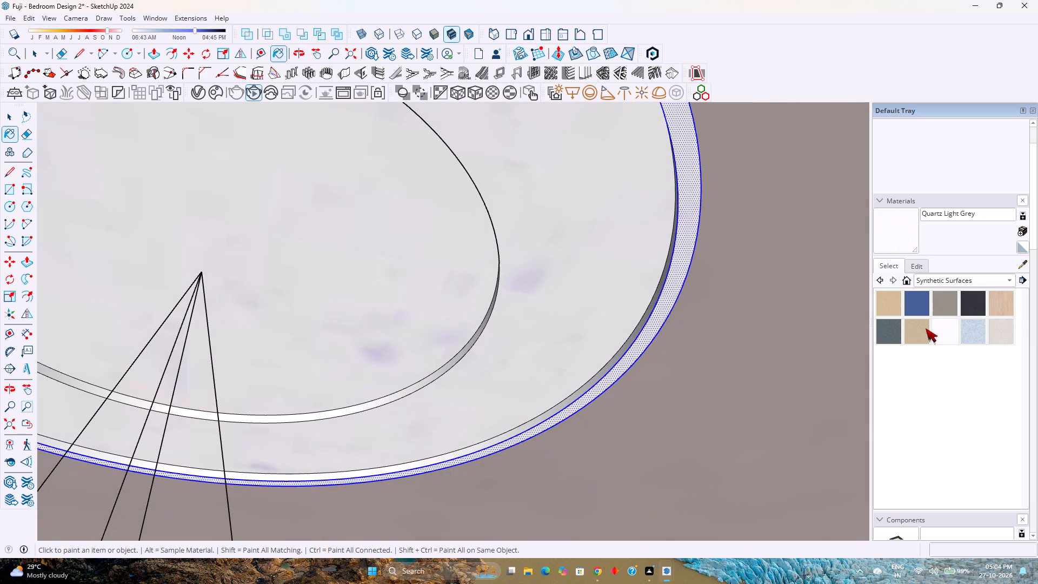
Look through the Scott Living and Berger - 2520 Fandeck material collections for another finish for the light disc.
left_click(940, 280)
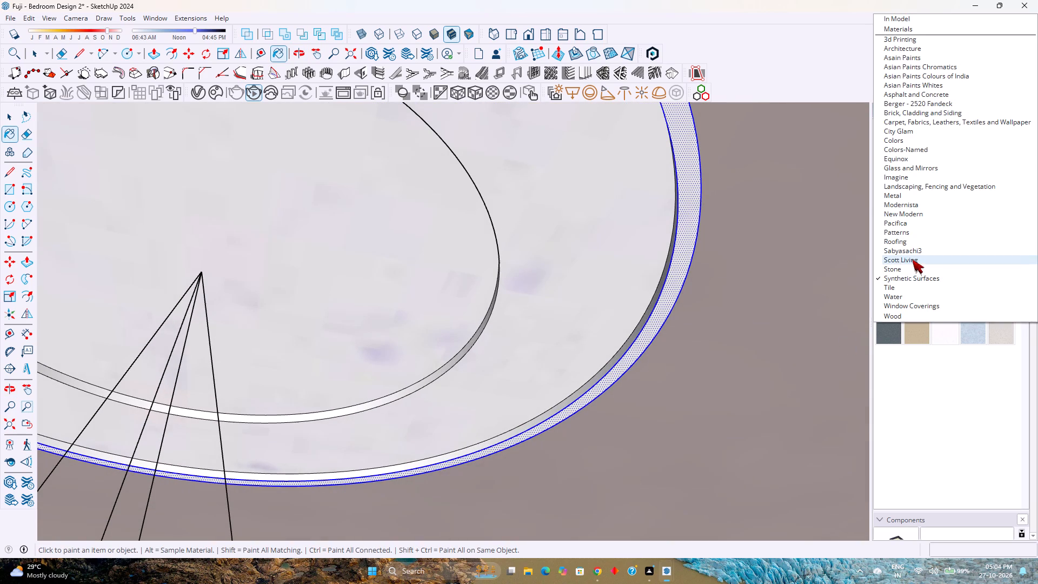
left_click(912, 260)
scroll(943, 296, "down", 3)
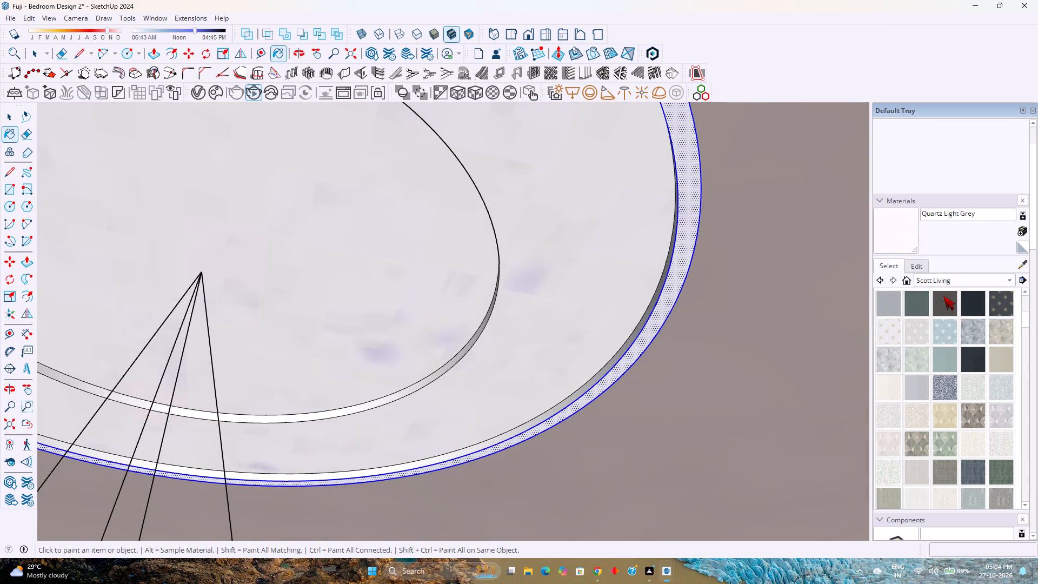
scroll(937, 368, "up", 2)
scroll(940, 307, "up", 3)
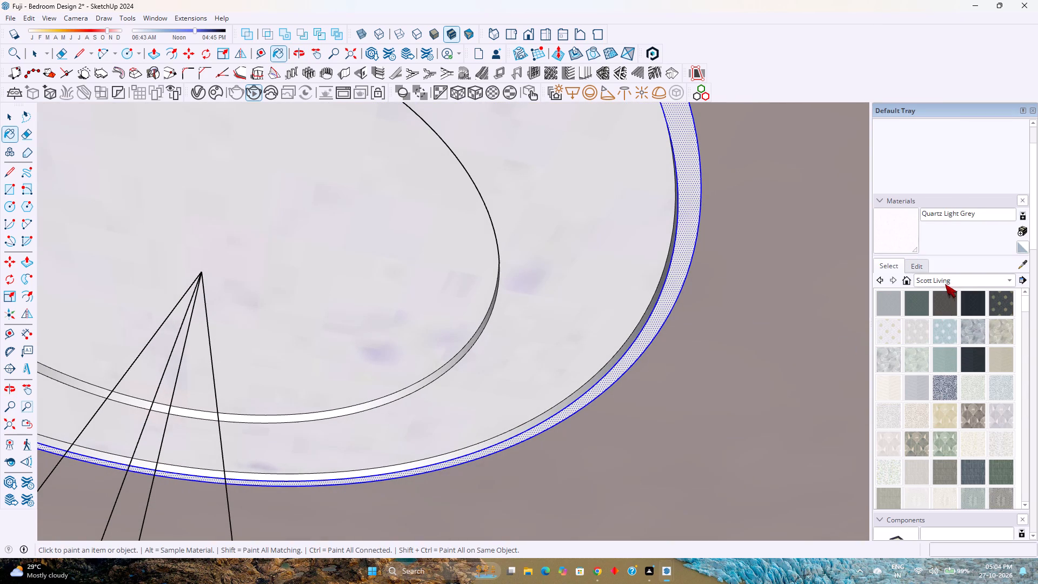
left_click(945, 280)
left_click(921, 120)
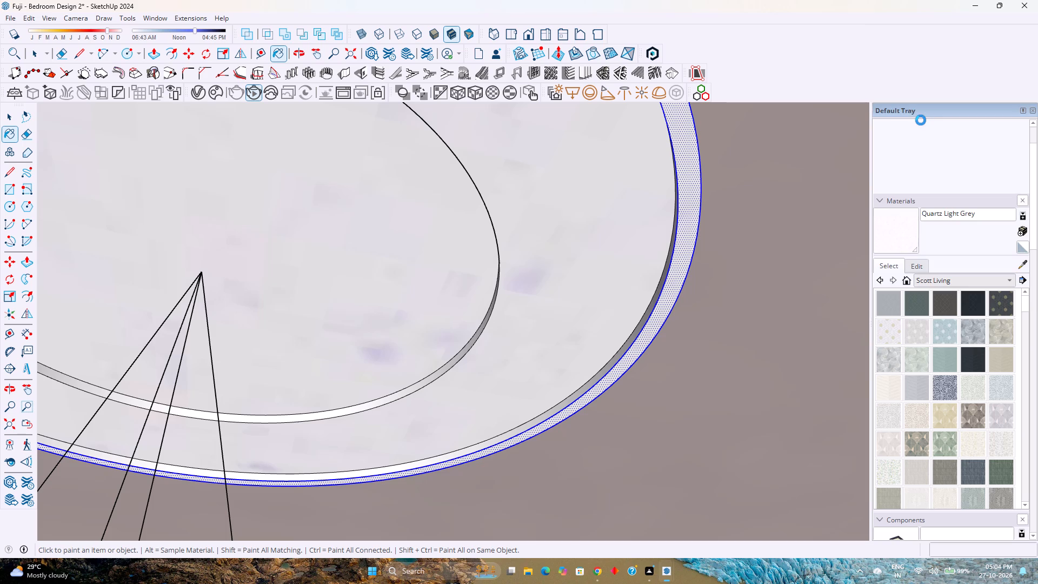
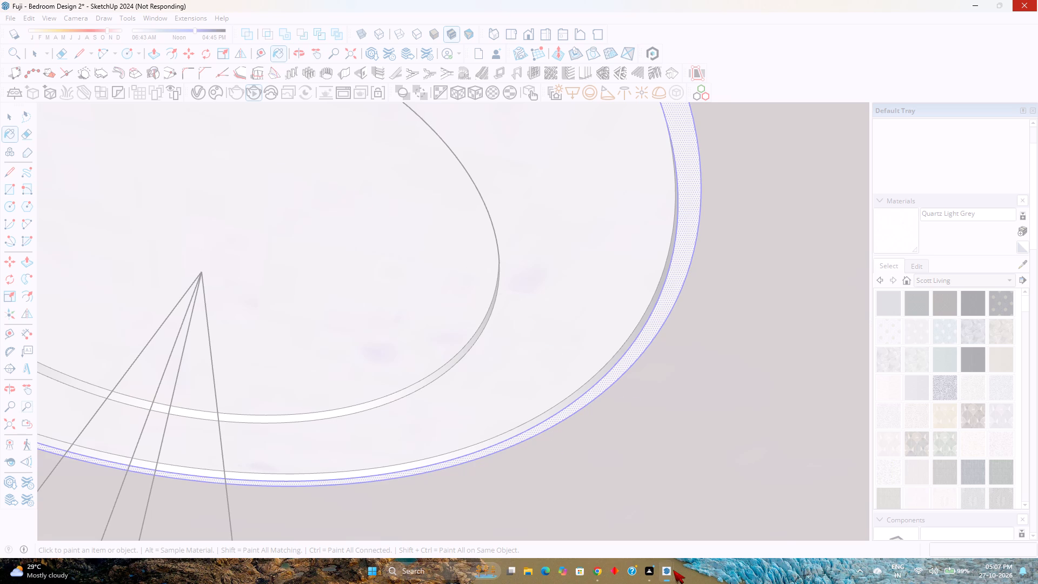
Close the V-Ray Frame Buffer window to return to the downlight model.
left_click(717, 516)
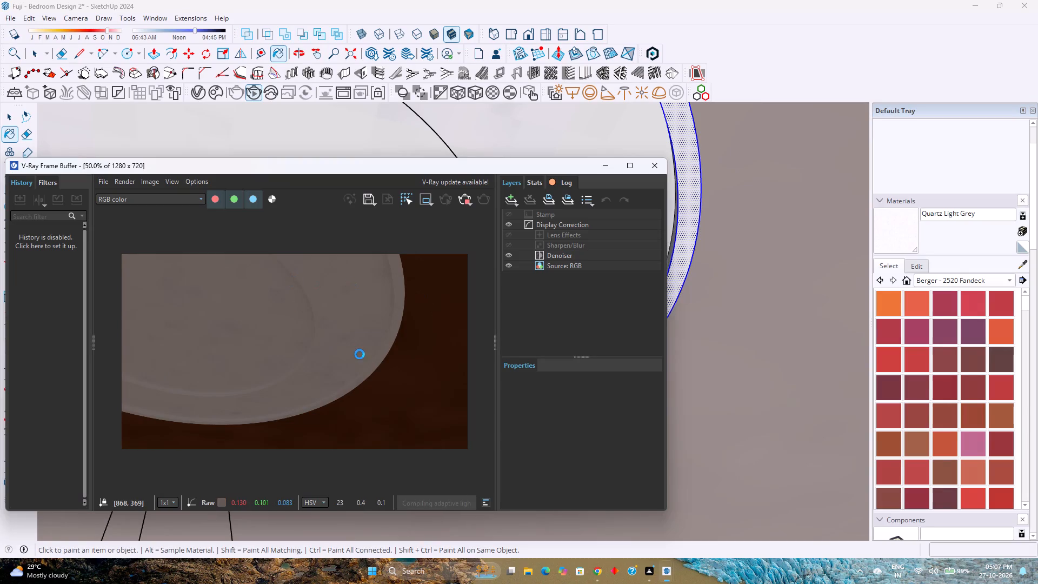
scroll(364, 350, "down", 4)
scroll(364, 350, "up", 4)
left_click(656, 170)
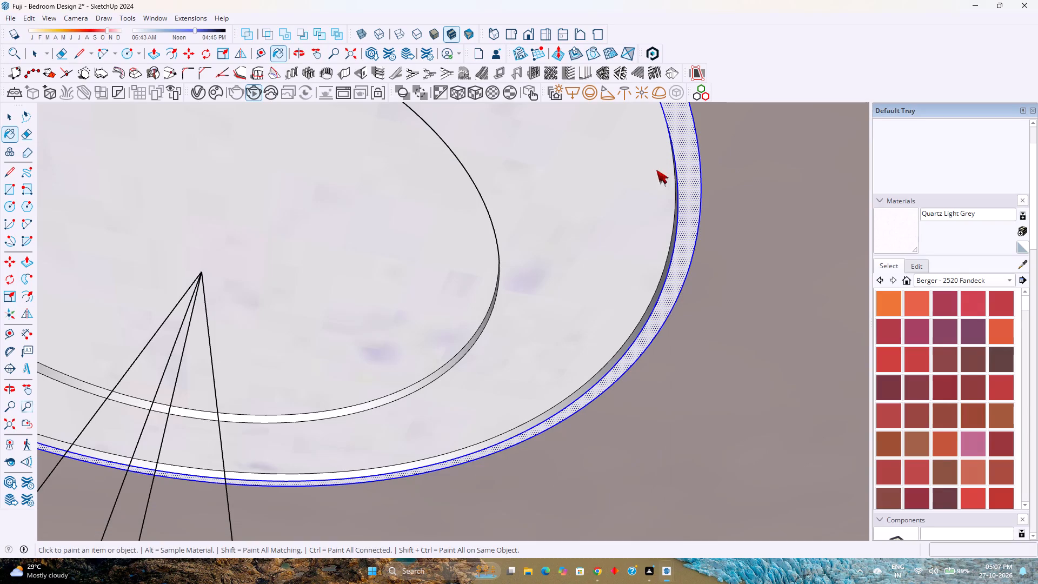
Paint the ceiling downlight's outer and inner disc faces with 2P1846_Persian-Lace from the Berger - 2520 Fandeck collection.
scroll(452, 243, "down", 4)
scroll(452, 243, "up", 1)
scroll(452, 243, "down", 4)
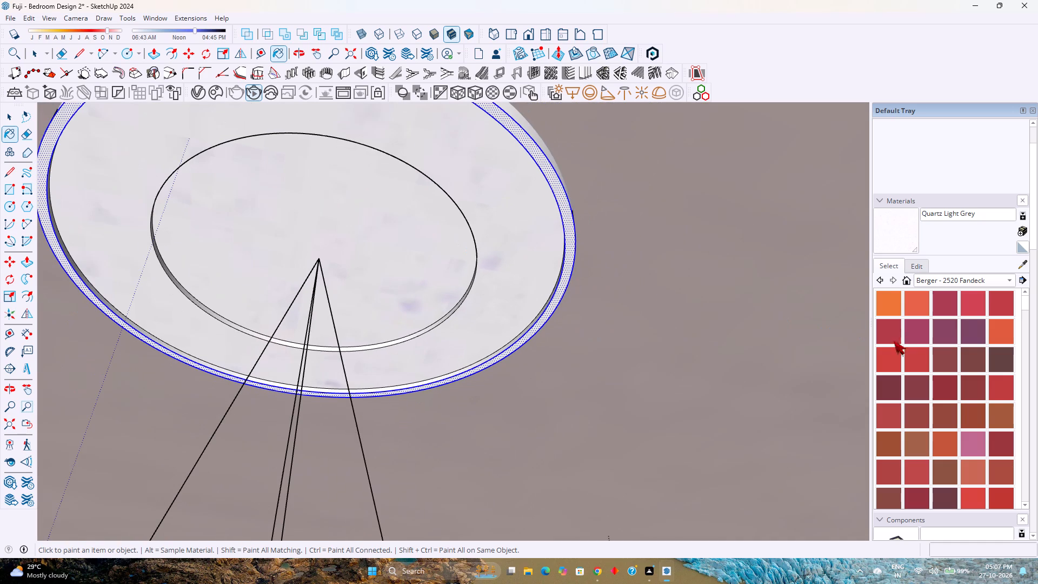
scroll(1015, 437, "down", 2)
scroll(939, 444, "down", 20)
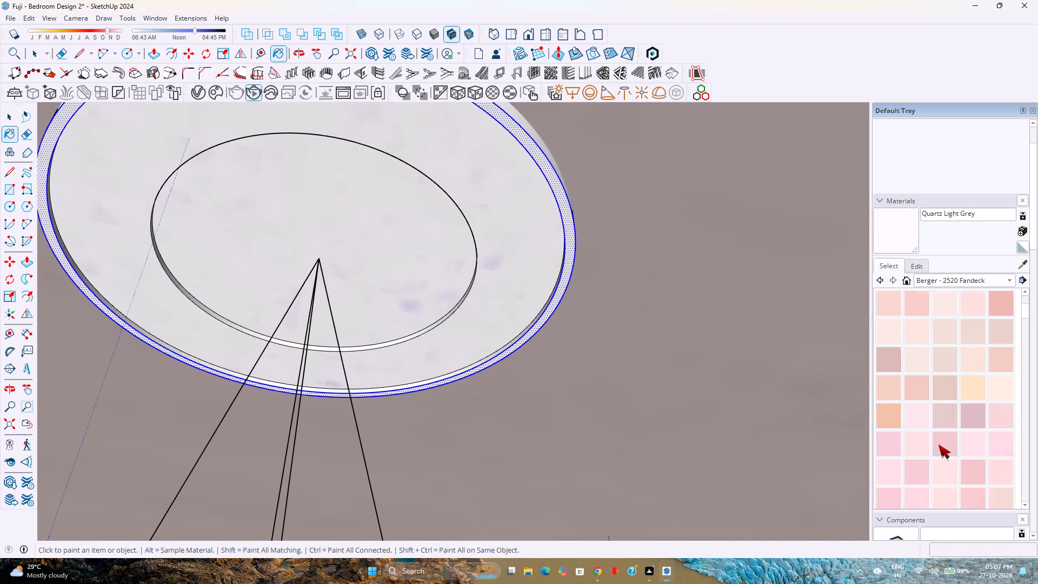
scroll(927, 379, "down", 14)
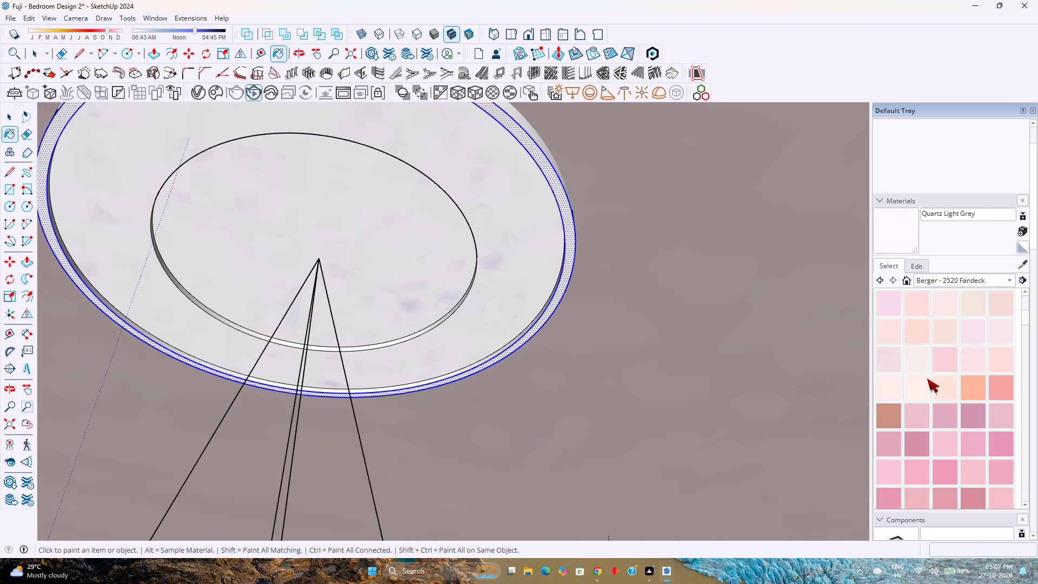
scroll(927, 379, "down", 20)
scroll(927, 379, "down", 6)
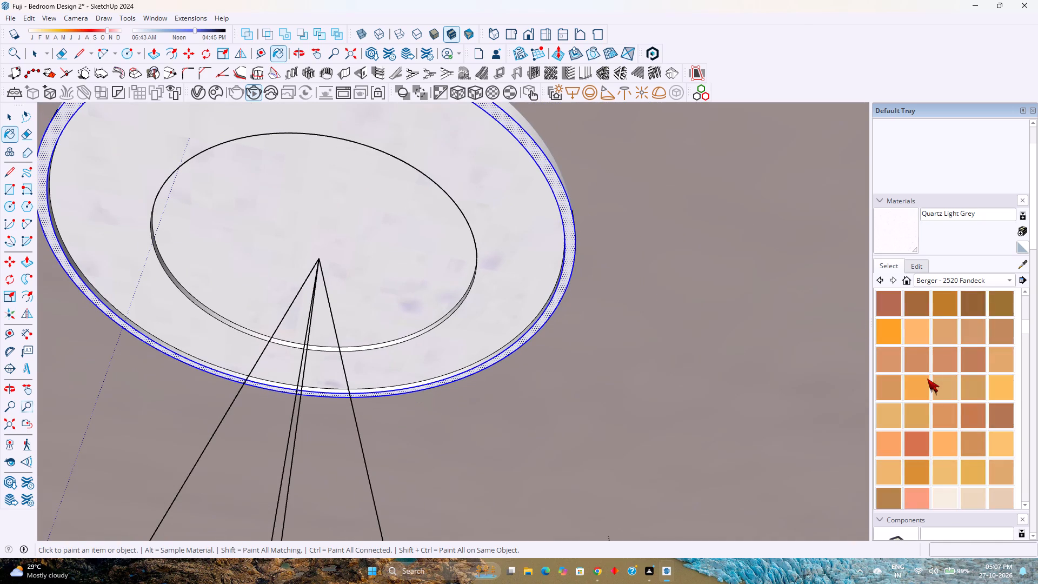
scroll(927, 379, "down", 6)
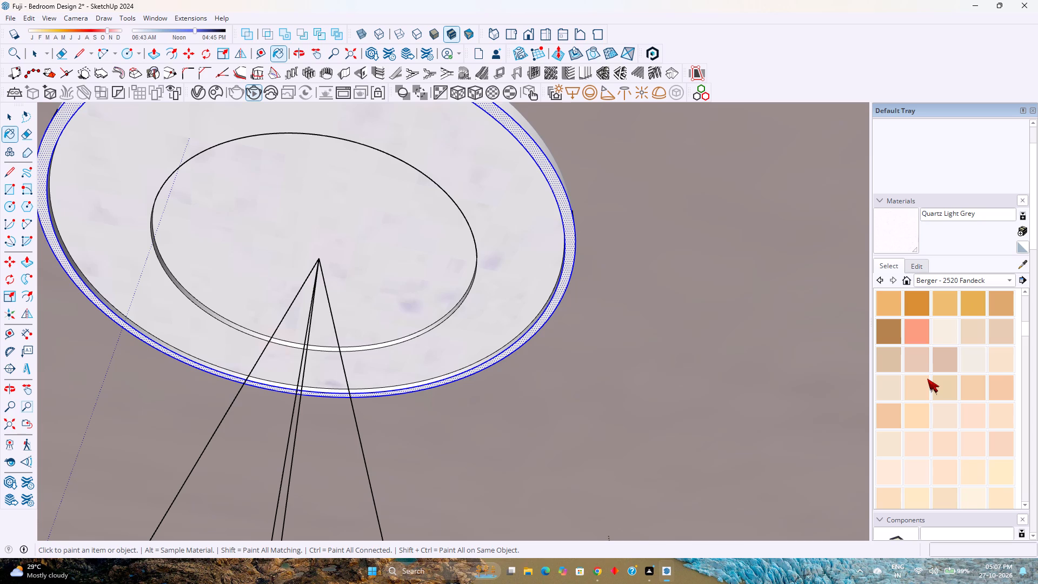
scroll(927, 379, "down", 5)
left_click(890, 393)
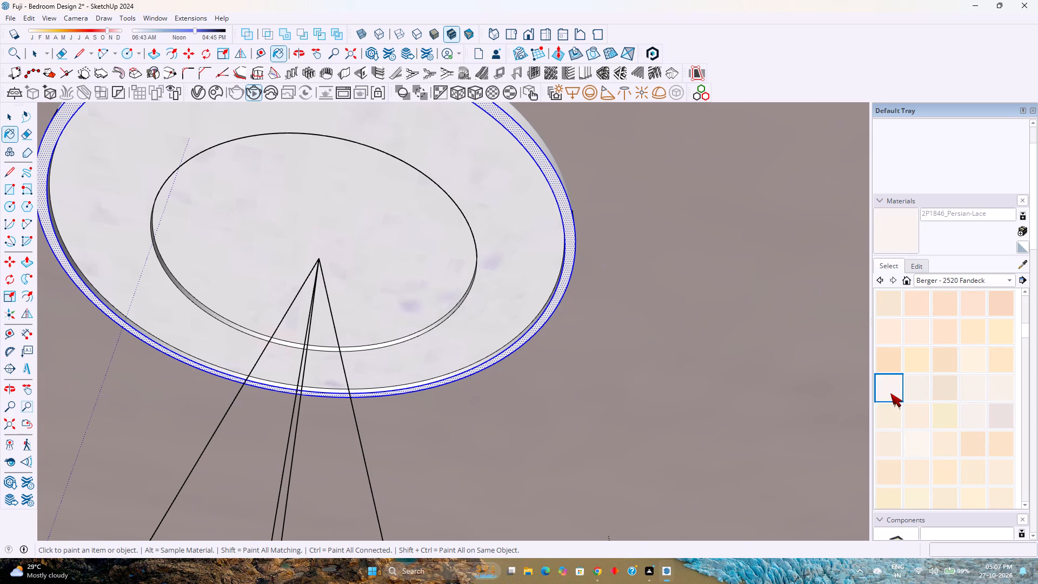
left_click(533, 245)
left_click(401, 245)
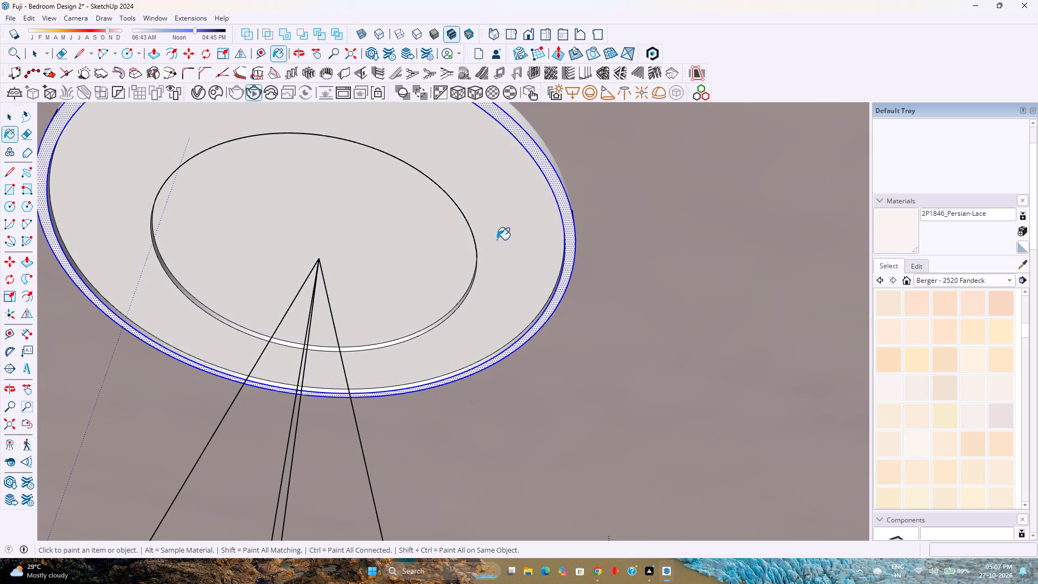
Paint the downlight's rim ring, outer side and both inner step edges with the same 2P1846_Persian-Lace material.
left_click(565, 231)
scroll(564, 236, "down", 4)
middle_click_drag(564, 237, 558, 262)
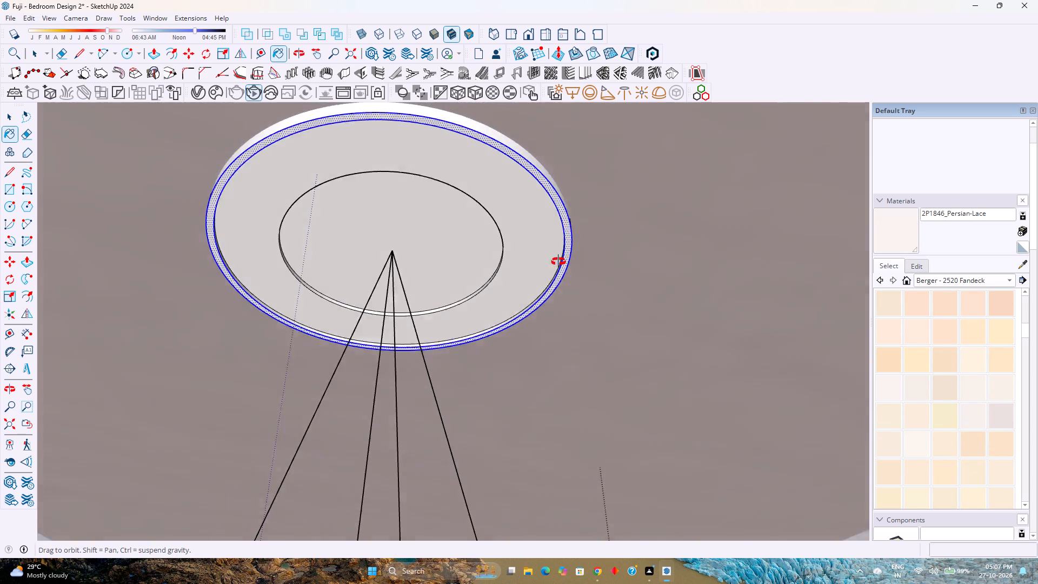
middle_click_drag(558, 262, 554, 313)
scroll(514, 187, "up", 4)
left_click(509, 160)
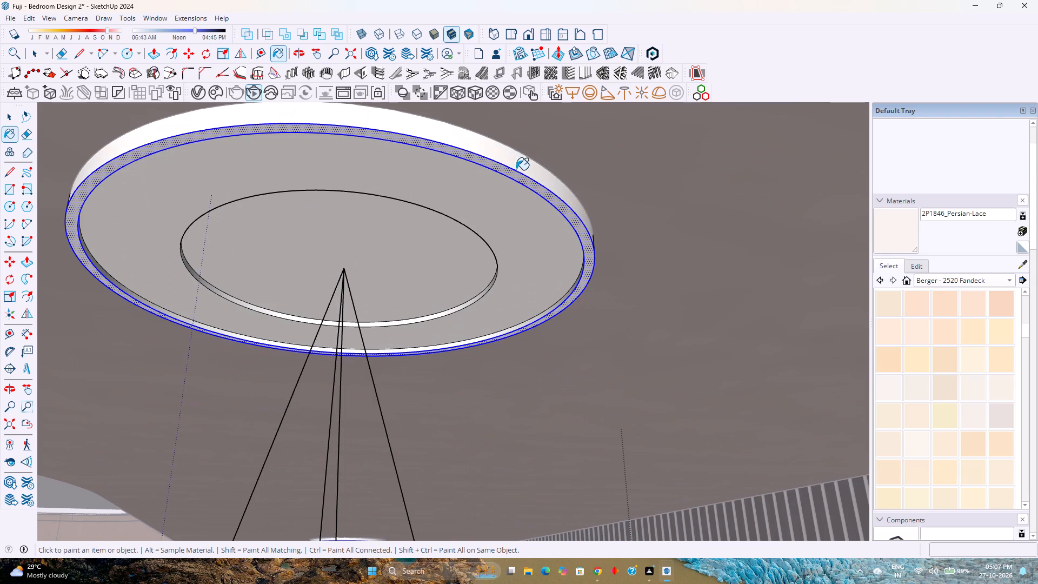
scroll(516, 170, "down", 3)
scroll(461, 314, "up", 7)
left_click(461, 322)
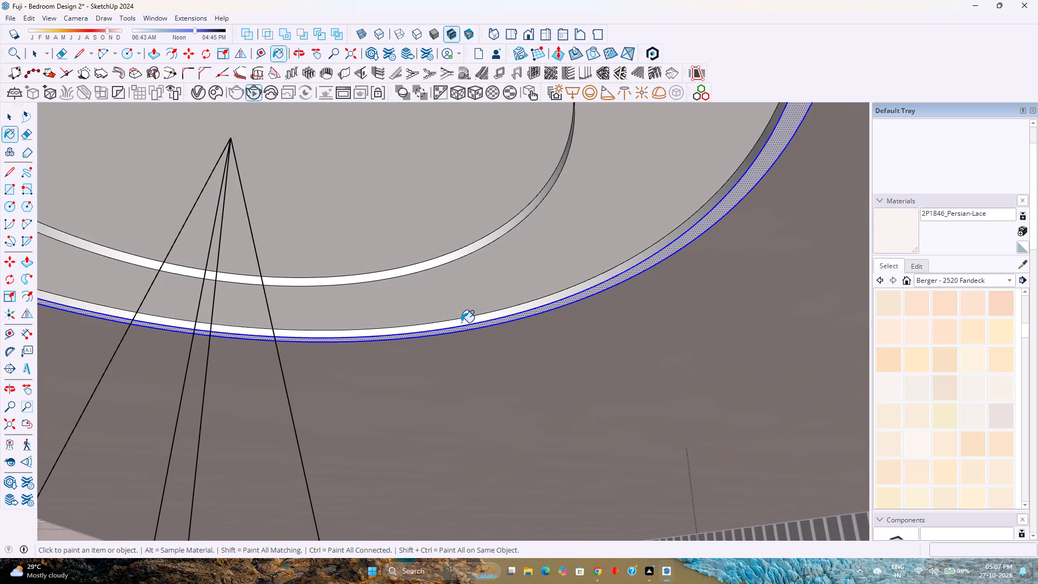
scroll(428, 287, "up", 5)
left_click(424, 249)
Exit the downlight's nested group editing back to the whole bedroom model.
scroll(424, 249, "down", 6)
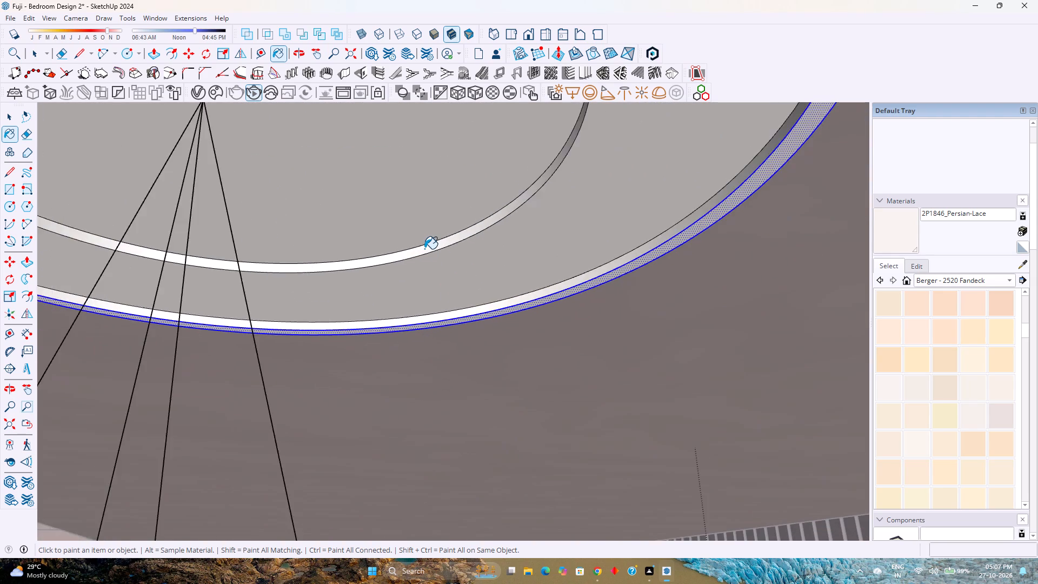
scroll(424, 249, "down", 5)
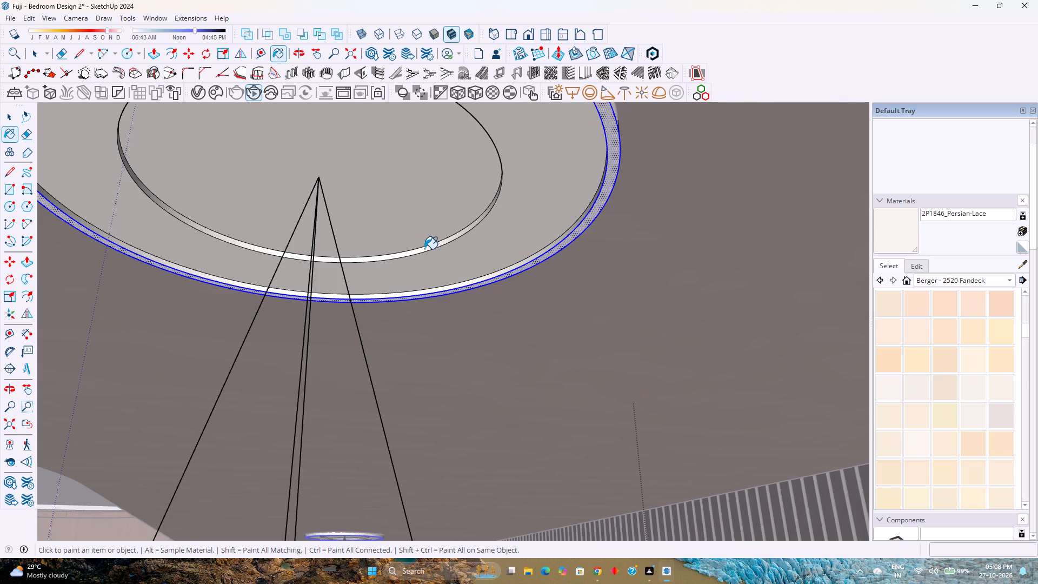
scroll(424, 249, "down", 10)
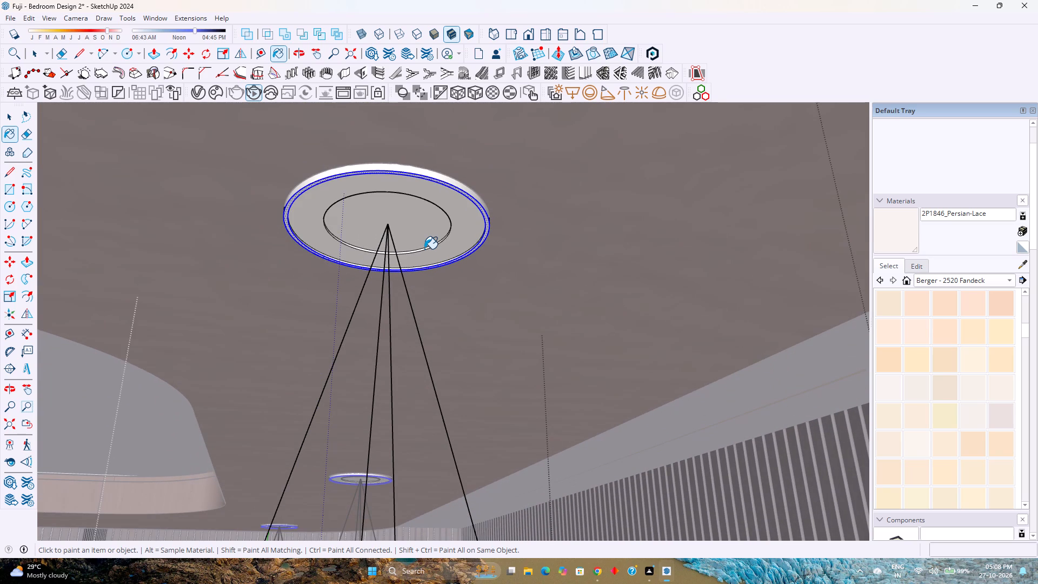
key("space")
scroll(424, 249, "down", 9)
key("Escape")
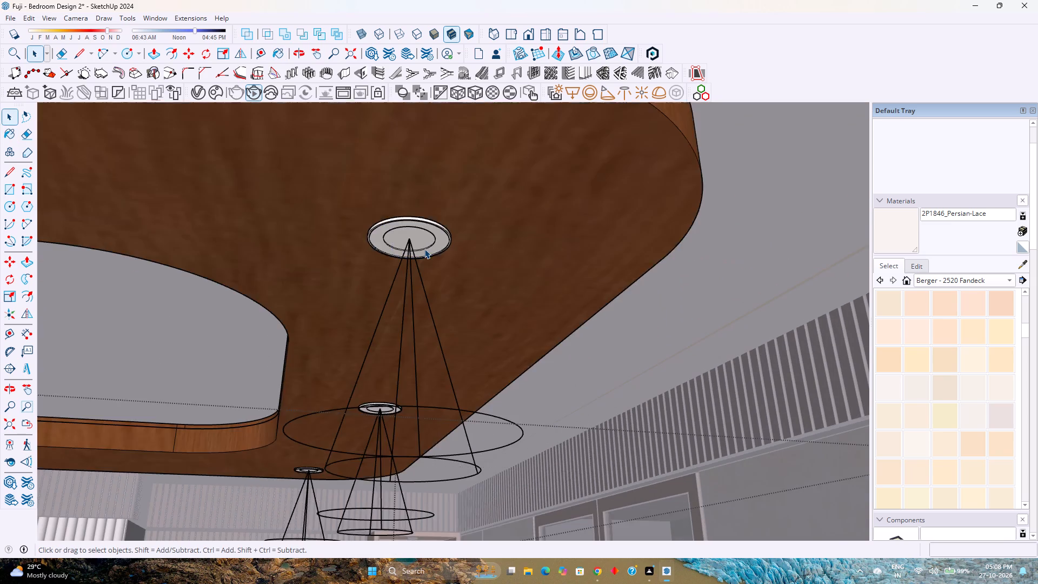
scroll(424, 249, "down", 13)
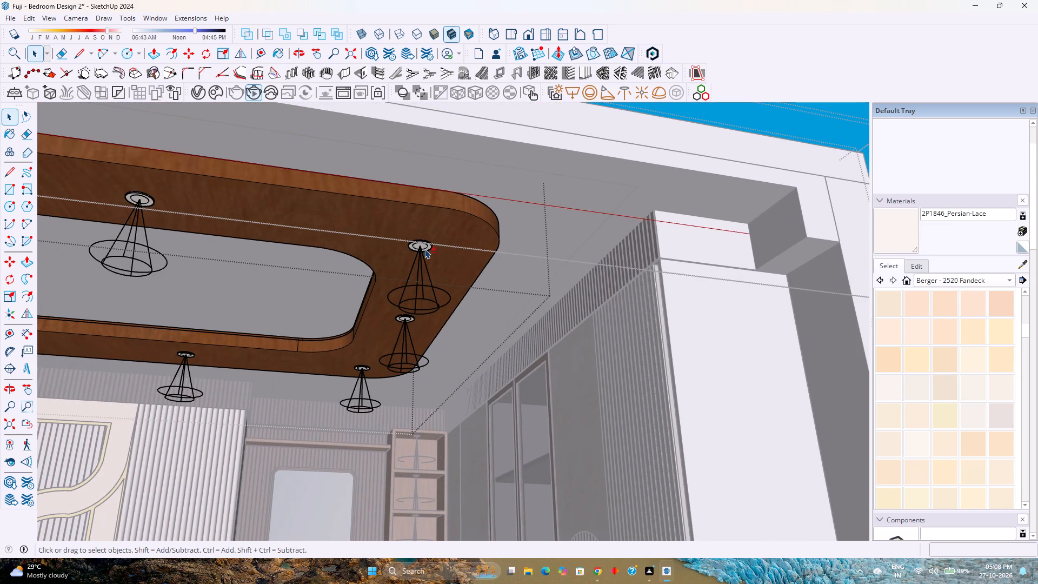
middle_click(453, 234, "shift")
scroll(458, 233, "down", 5)
key("Escape")
key("Escape")
key("Escape")
scroll(458, 233, "down", 4)
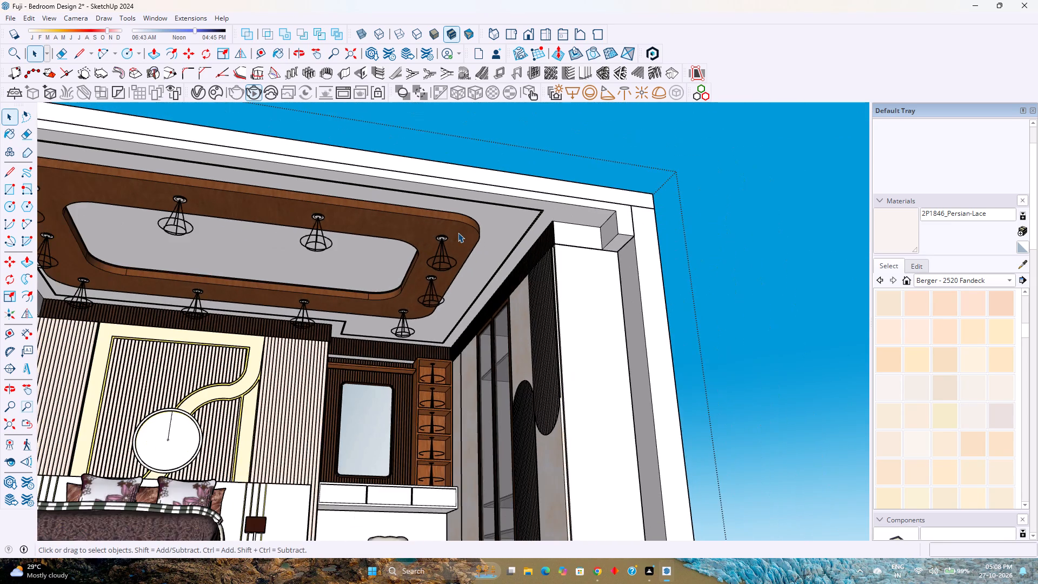
Set up a front view facing the bed wall, open the V-Ray Asset Editor and start an interactive render.
middle_click_drag(424, 295, 535, 252, "shift")
scroll(556, 251, "down", 3)
middle_click_drag(556, 251, 474, 343)
middle_click(474, 343)
scroll(471, 336, "up", 3)
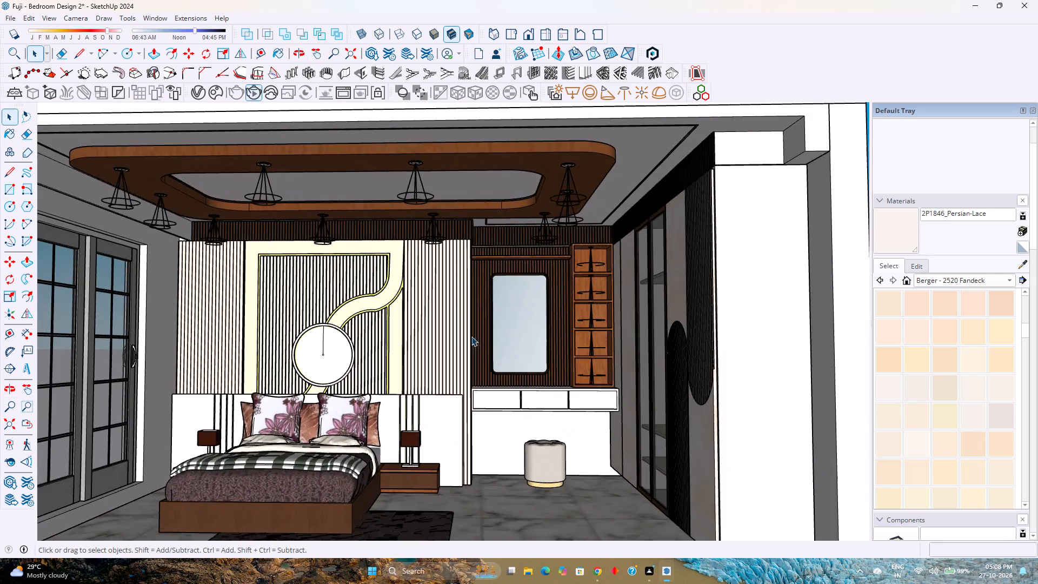
middle_click_drag(471, 336, 481, 309)
middle_click_drag(505, 296, 527, 340, "shift")
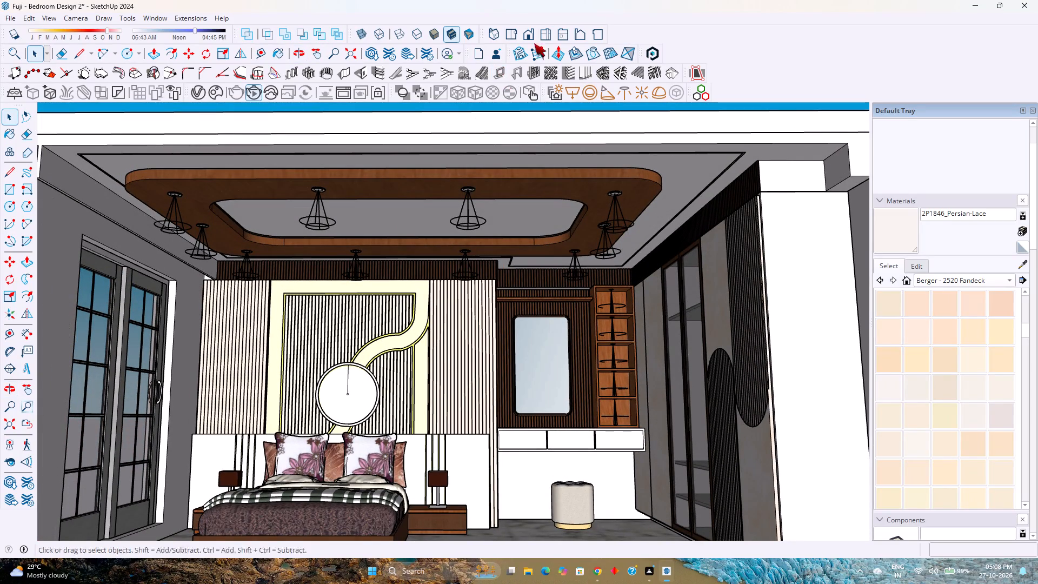
left_click(533, 38)
scroll(501, 281, "up", 2)
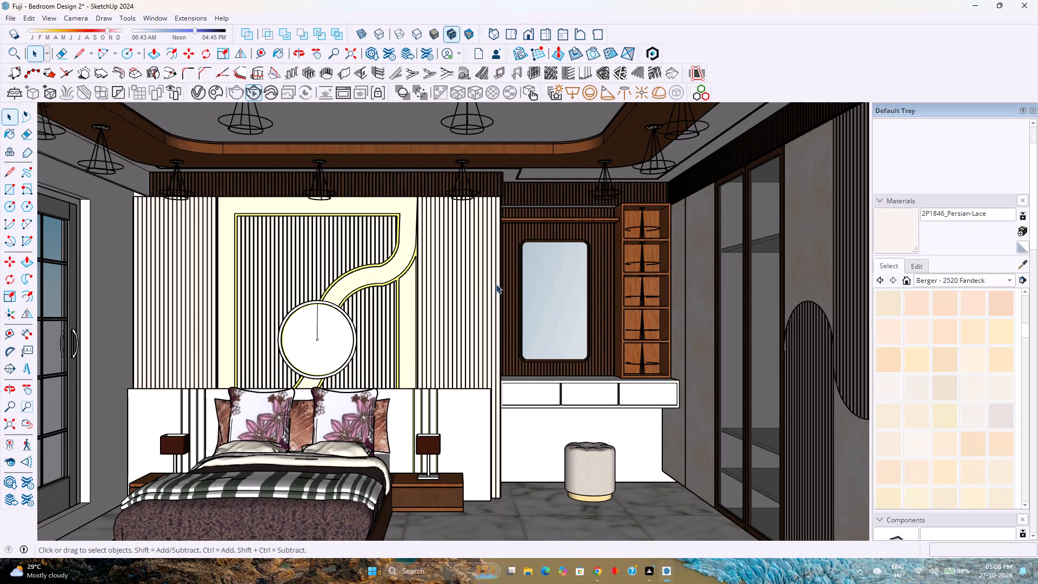
middle_click_drag(389, 293, 408, 281, "shift")
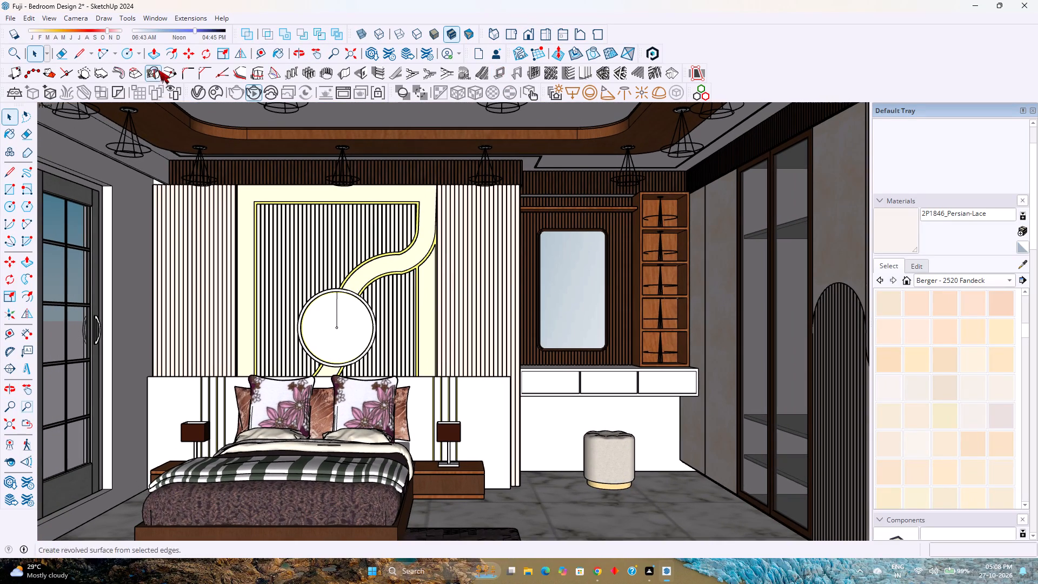
left_click(196, 95)
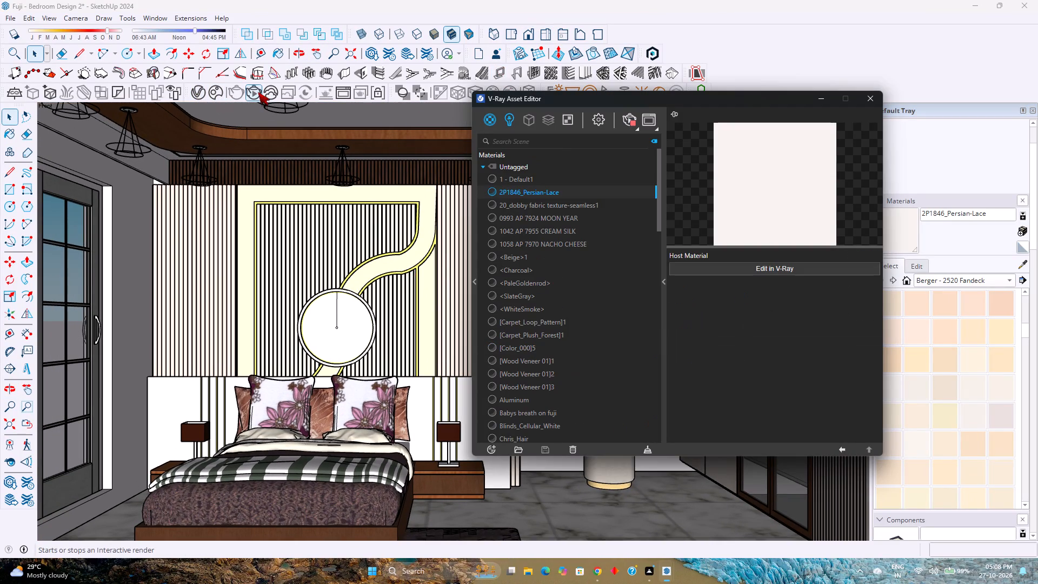
left_click(258, 91)
left_click(248, 90)
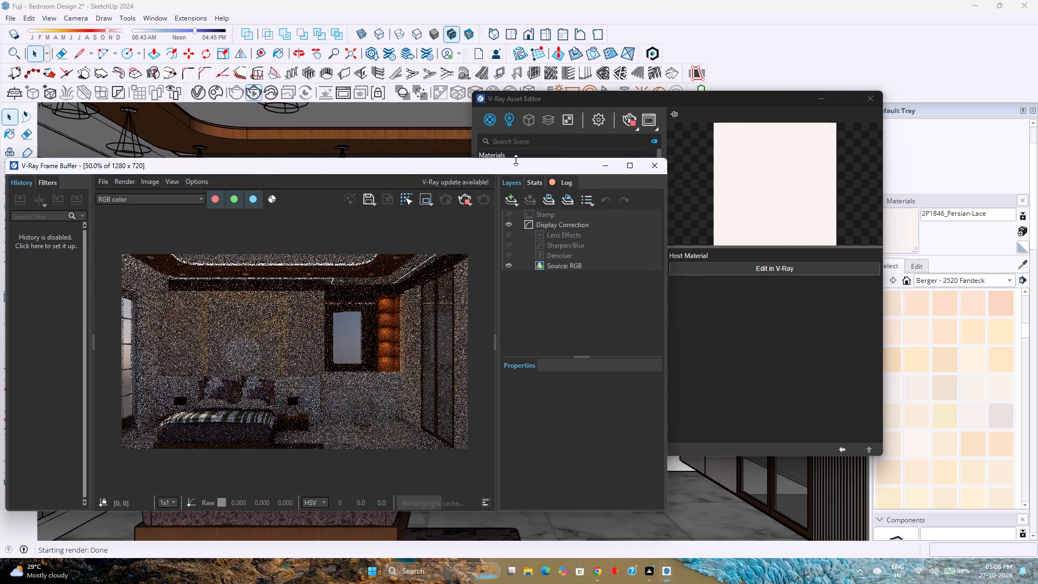
Move the Asset Editor clear of the render and set Spot Light#1's units to Radiance (W/m^2/sr).
left_click(585, 100)
left_click_drag(585, 100, 676, 109)
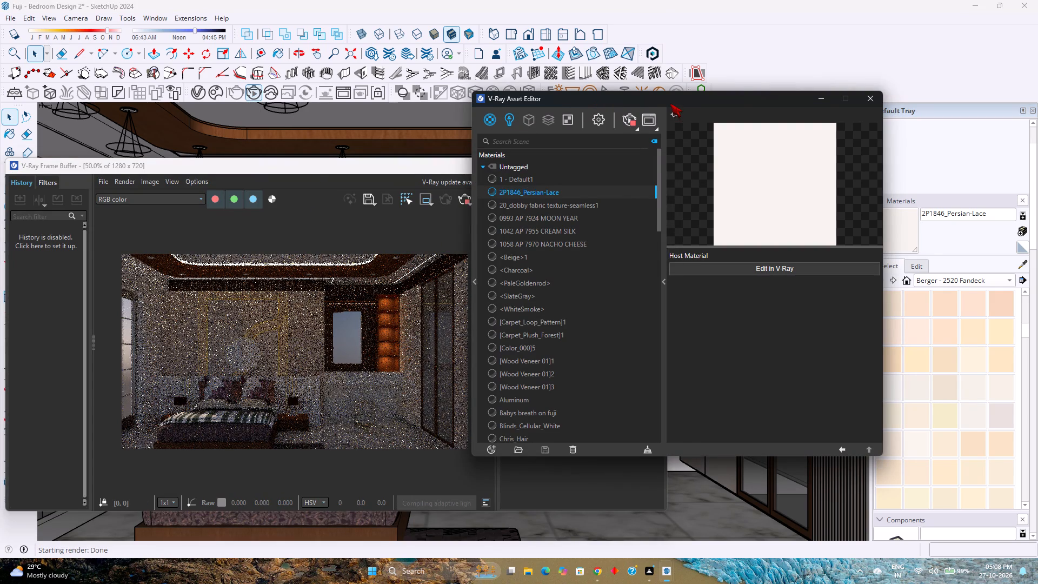
left_click_drag(670, 103, 746, 126)
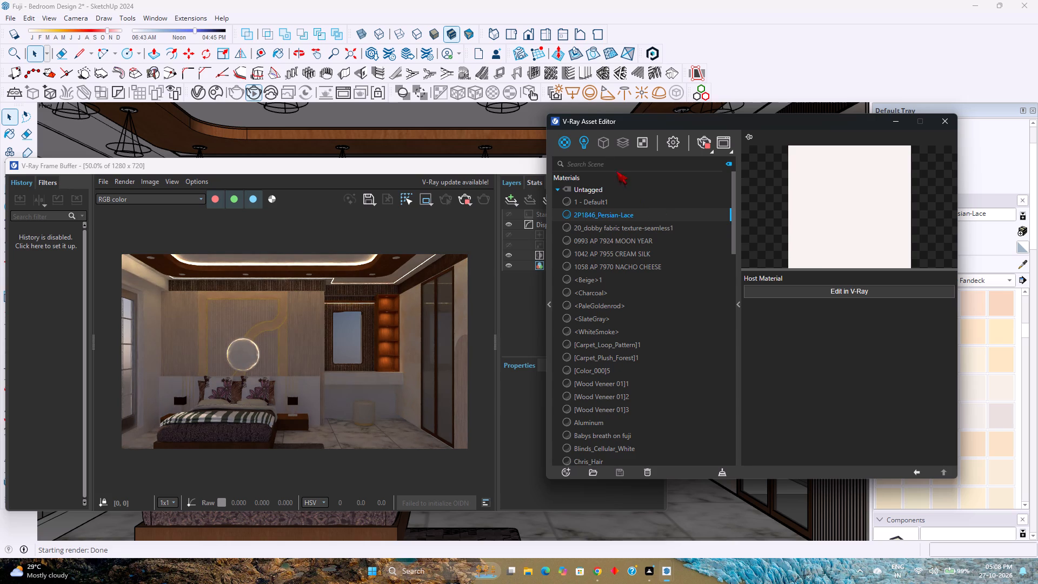
left_click(586, 141)
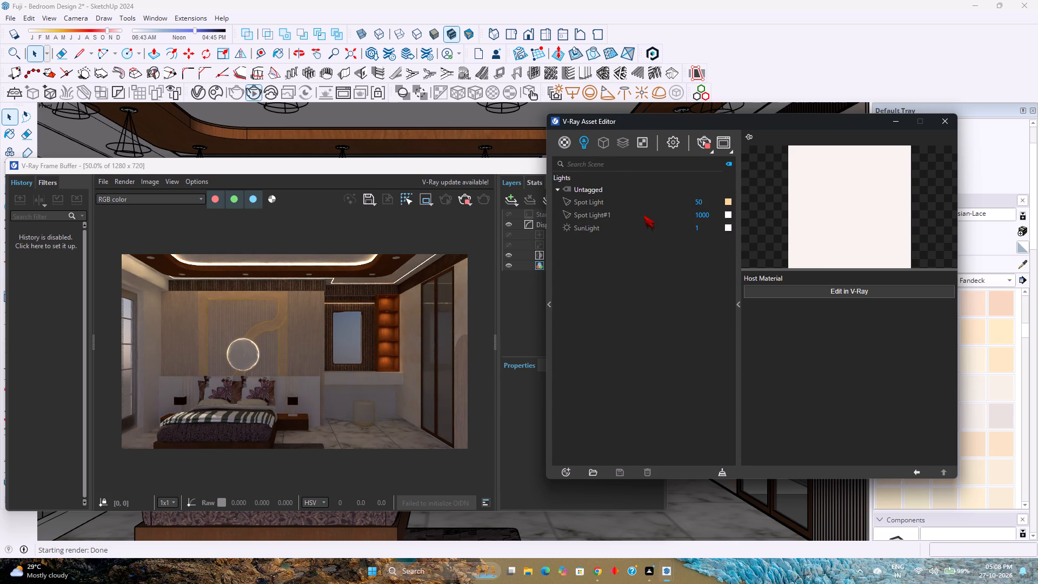
left_click(600, 214)
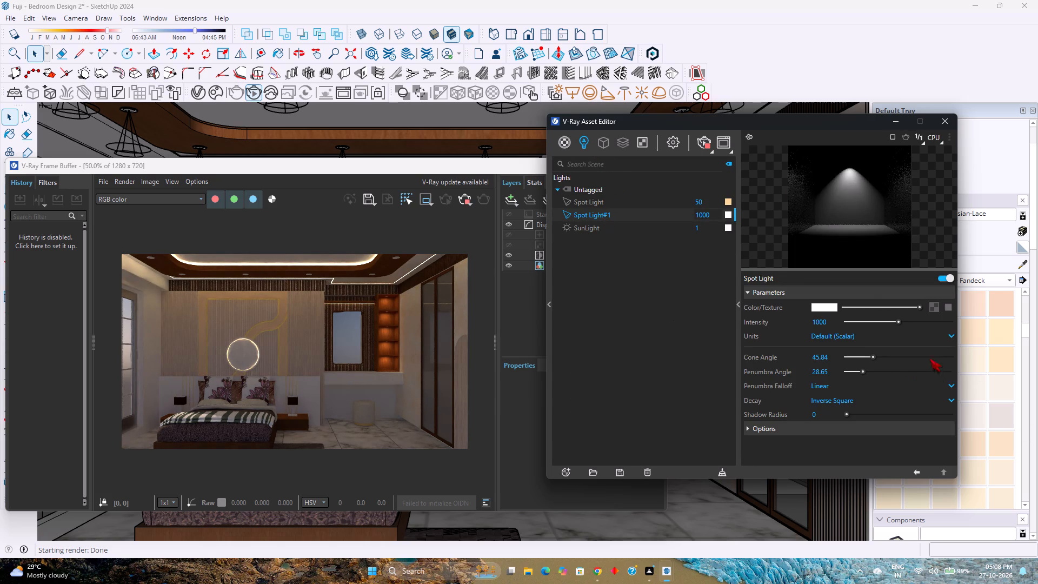
left_click(888, 340)
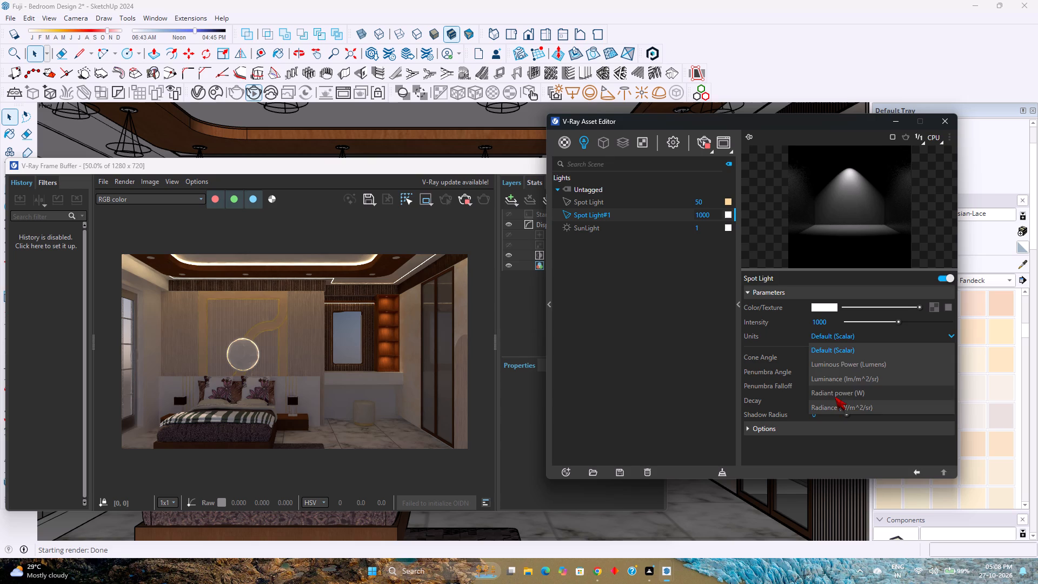
left_click(834, 408)
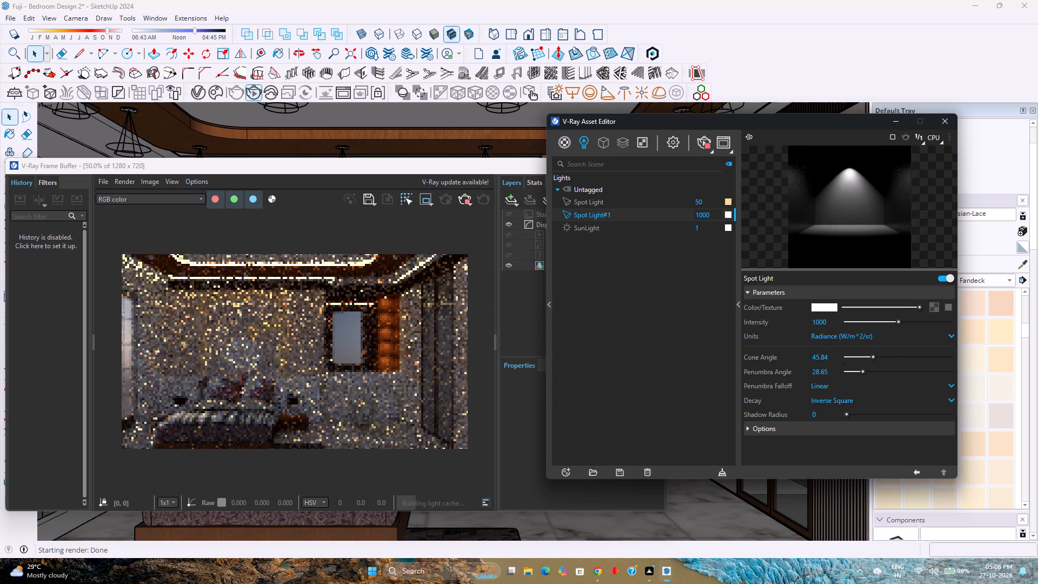
Set Spot Light#1's color to a warm light orange, about R 0.976, G 0.799, B 0.544.
left_click(828, 310)
left_click(497, 211)
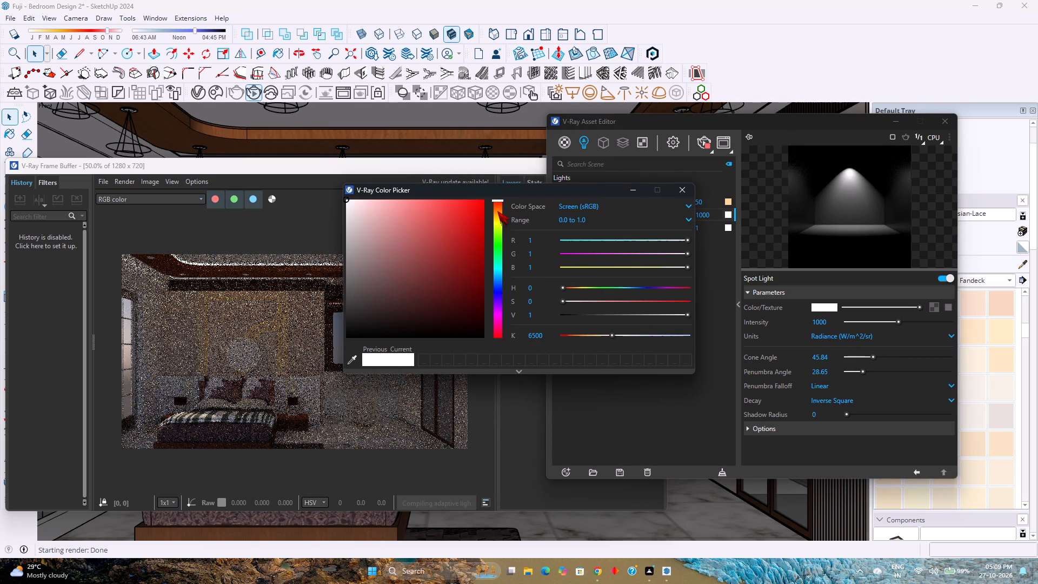
left_click(407, 203)
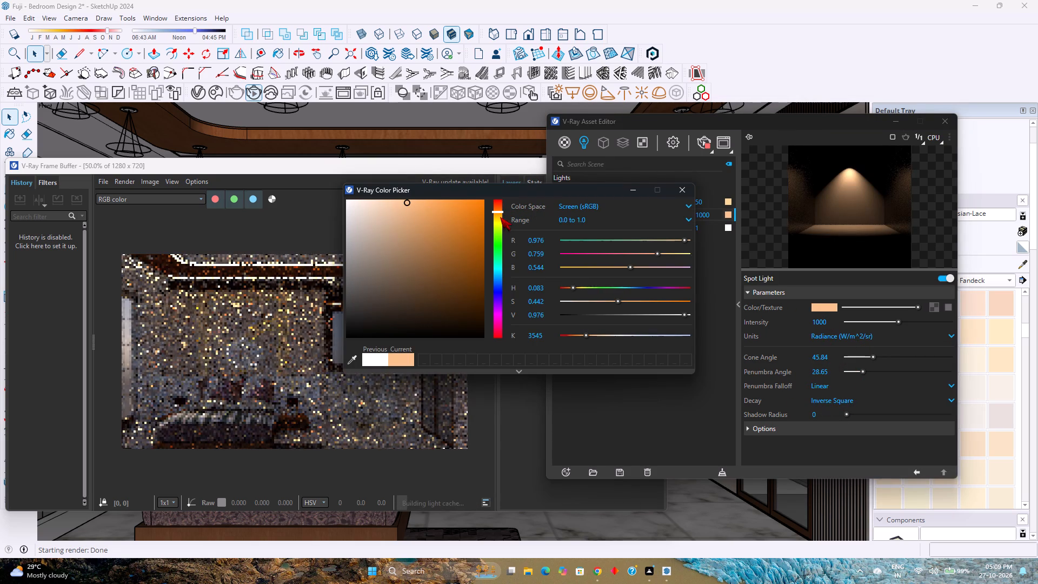
left_click(500, 217)
left_click(496, 213)
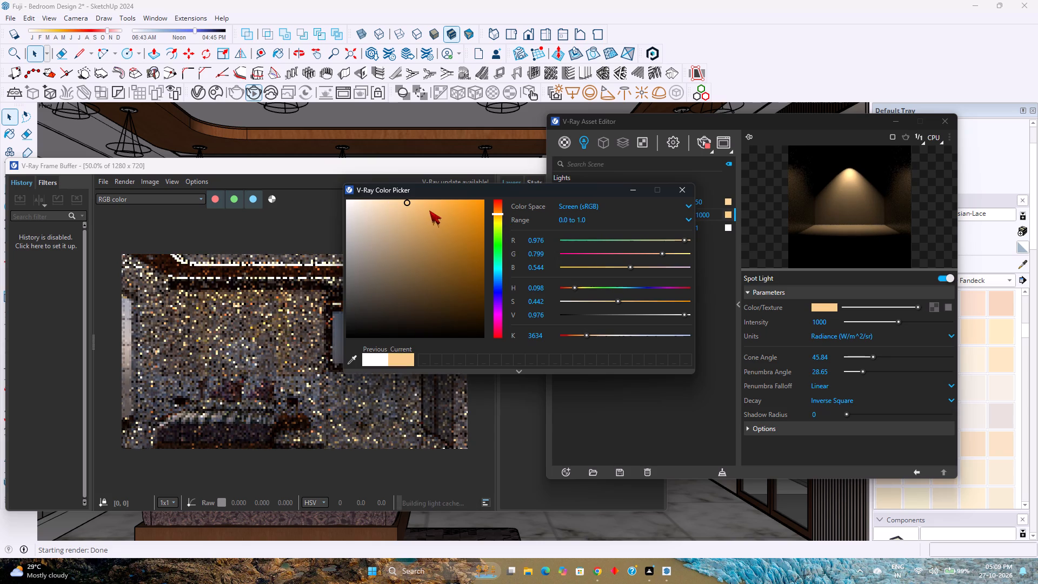
left_click(682, 190)
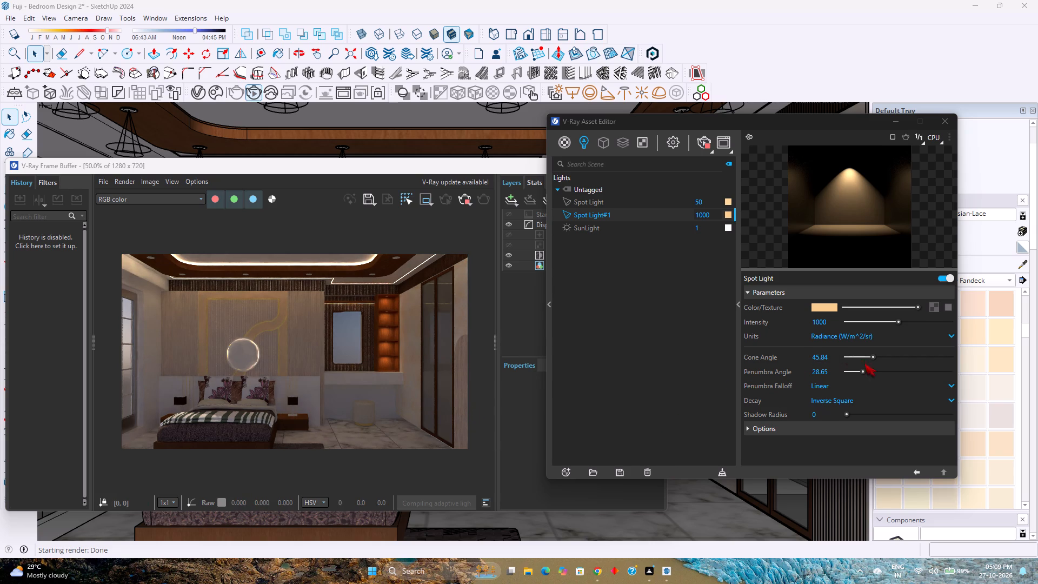
Set Spot Light#1's decay to Inverse, penumbra falloff to Smooth Cubic and shadow radius to 4, and bring the render window forward.
left_click(849, 400)
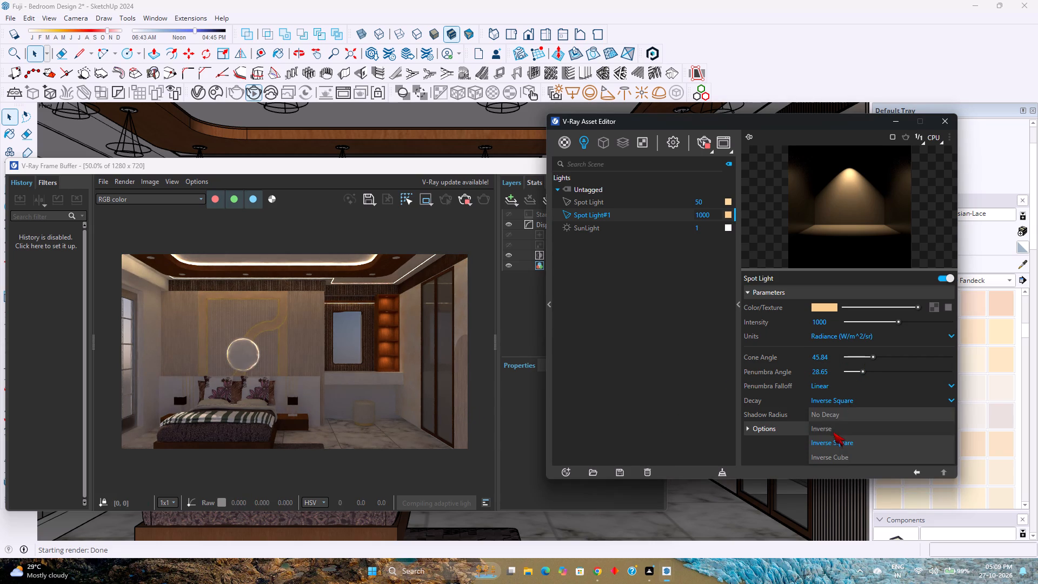
left_click(833, 432)
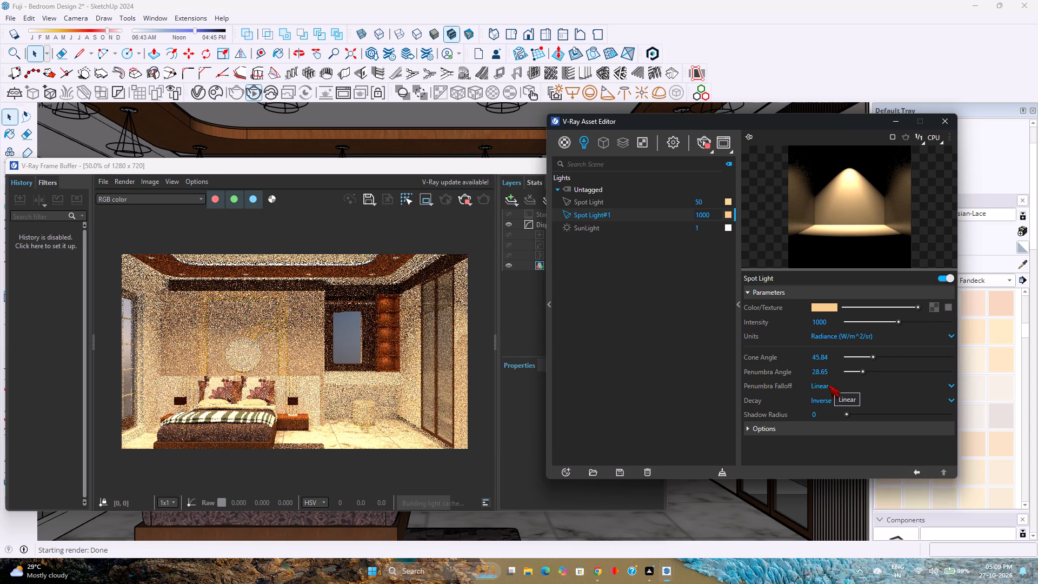
left_click(829, 384)
left_click(829, 417)
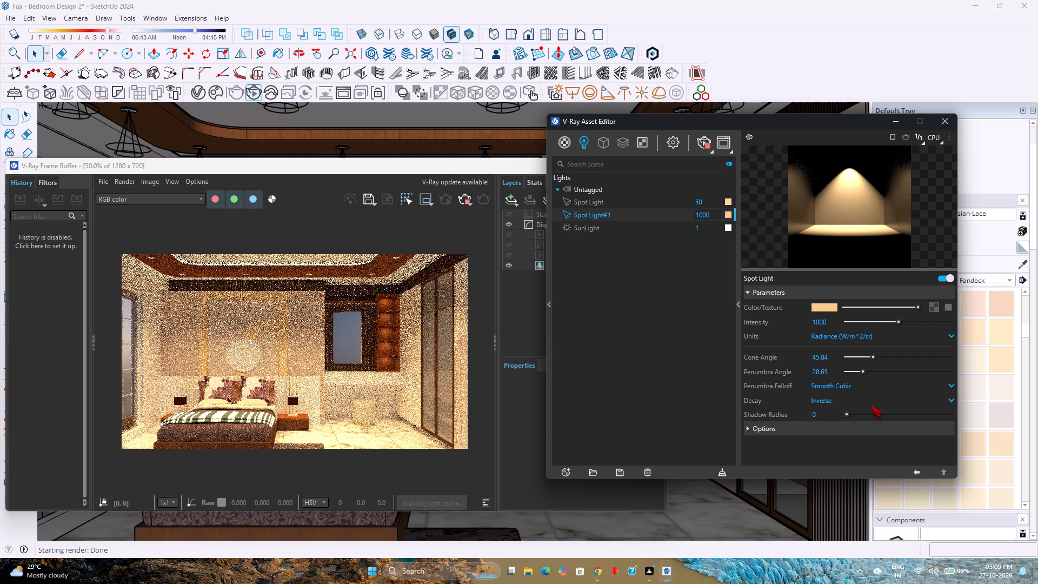
left_click_drag(845, 412, 884, 414)
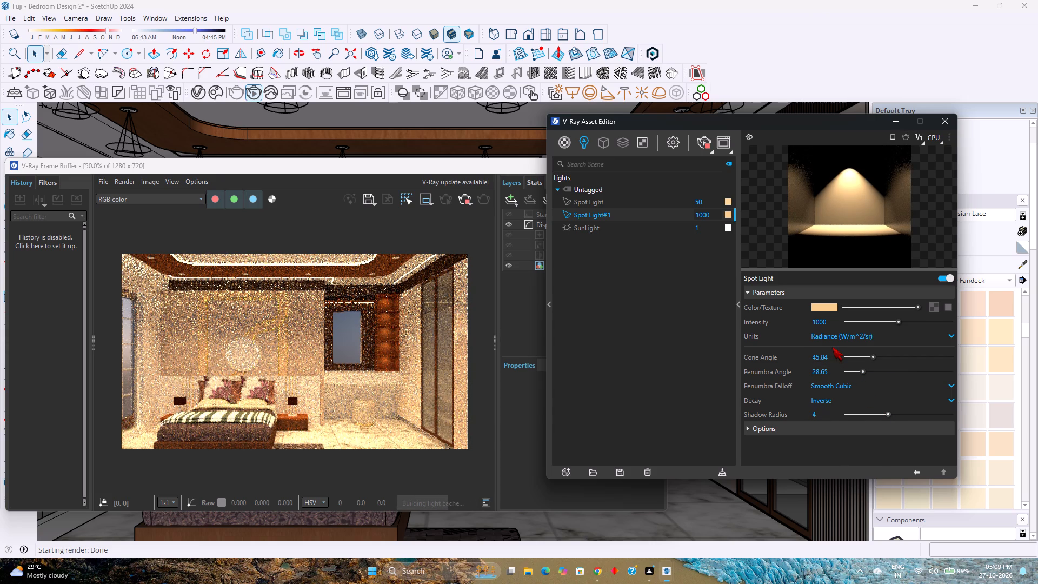
left_click(834, 339)
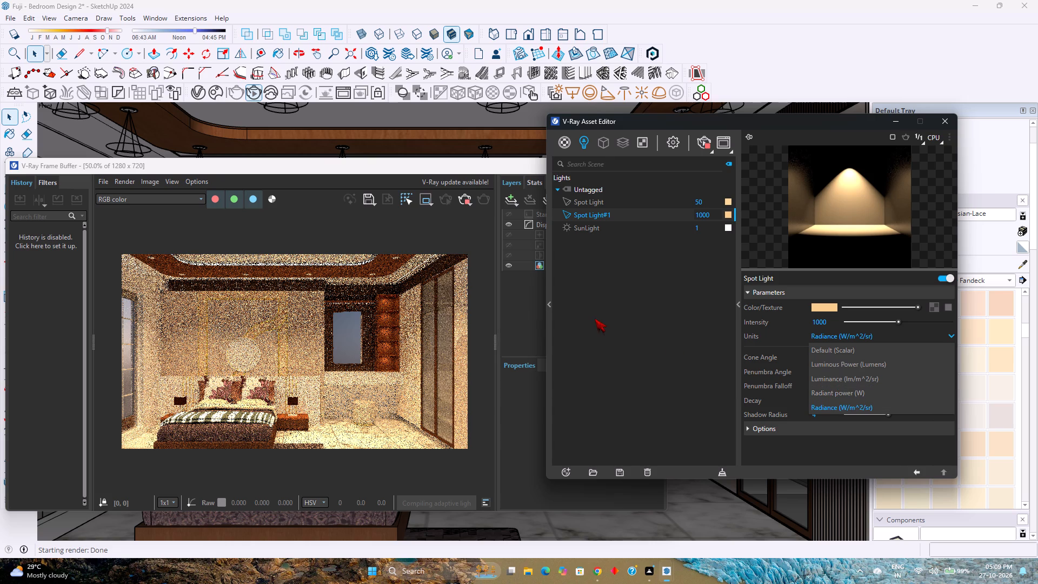
left_click(365, 370)
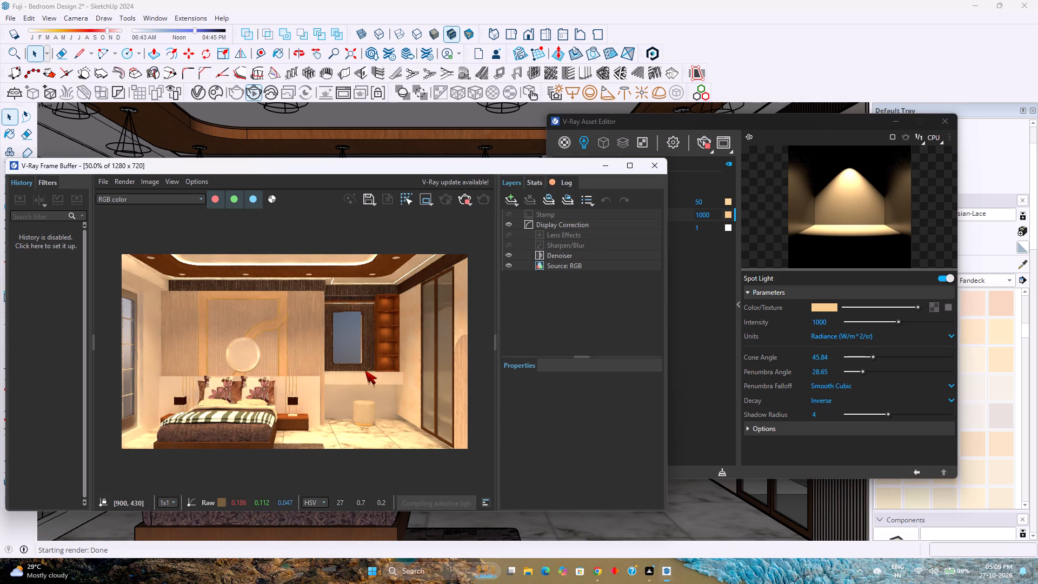
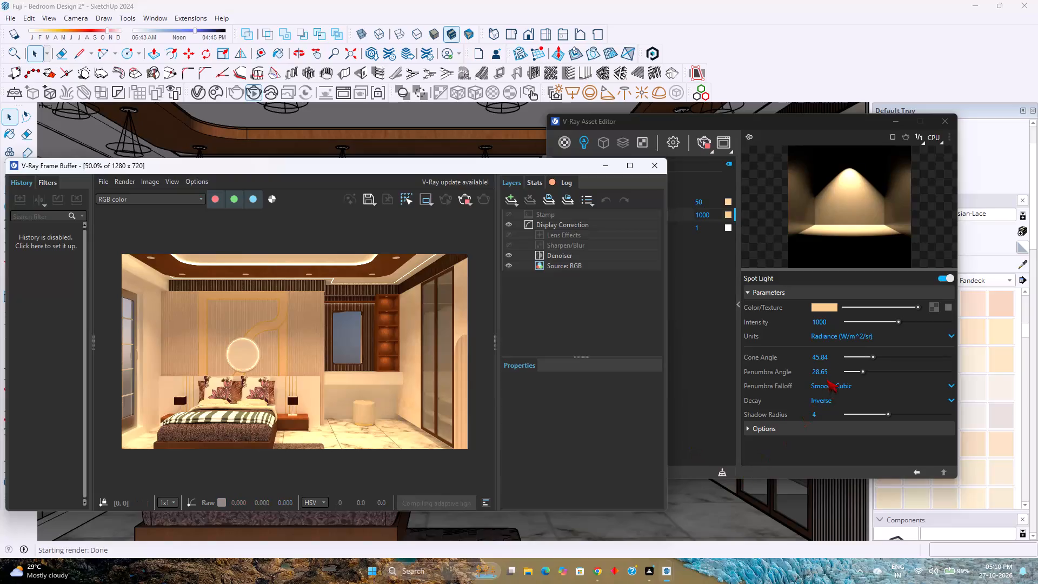
Set Spot Light#1's penumbra falloff to Linear, expand its options, and set the penumbra angle to about 6.88.
left_click(831, 386)
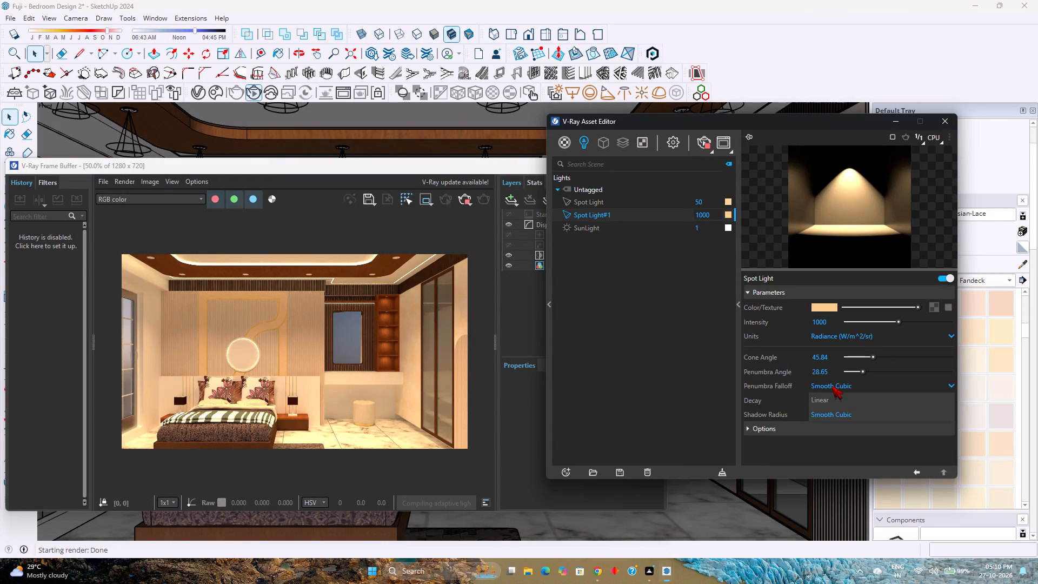
left_click(828, 397)
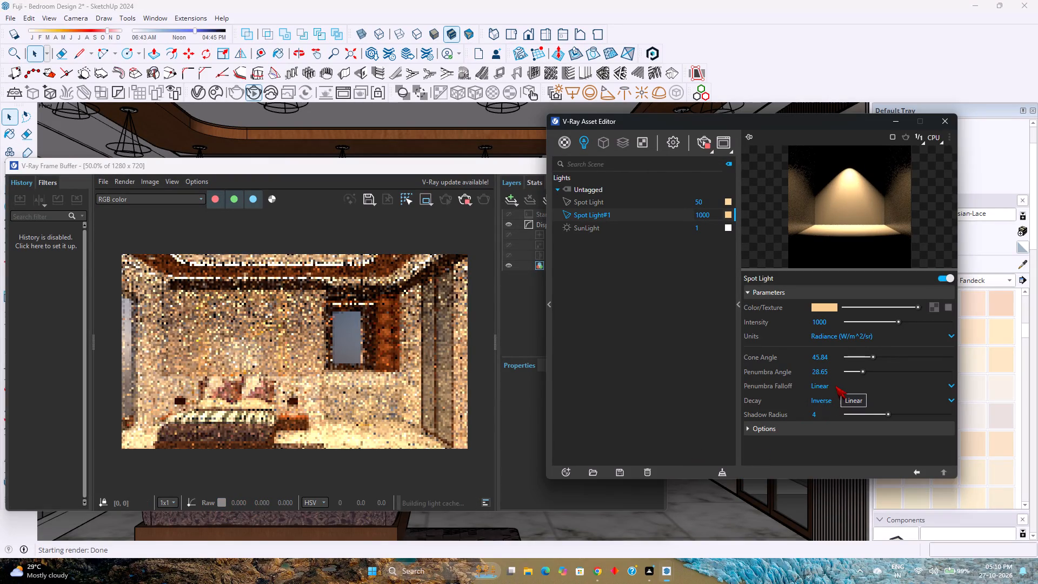
scroll(796, 417, "down", 3)
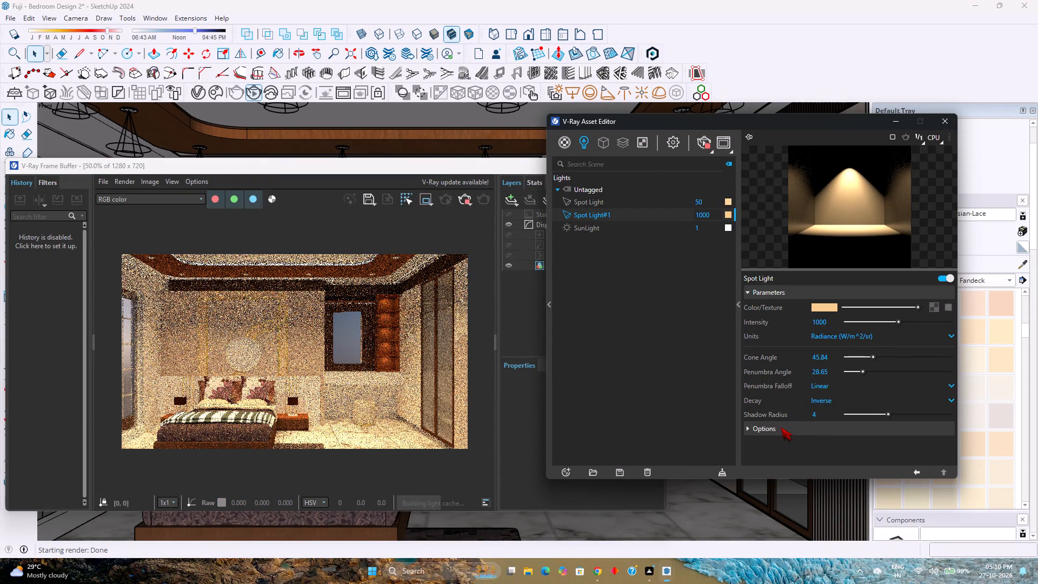
left_click(781, 427)
scroll(788, 408, "down", 3)
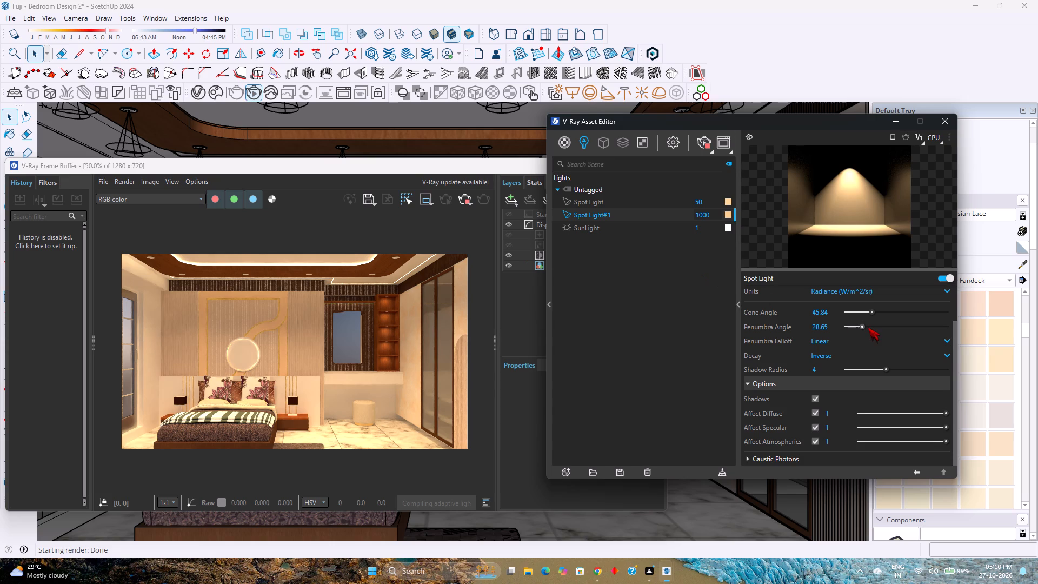
left_click_drag(860, 326, 850, 329)
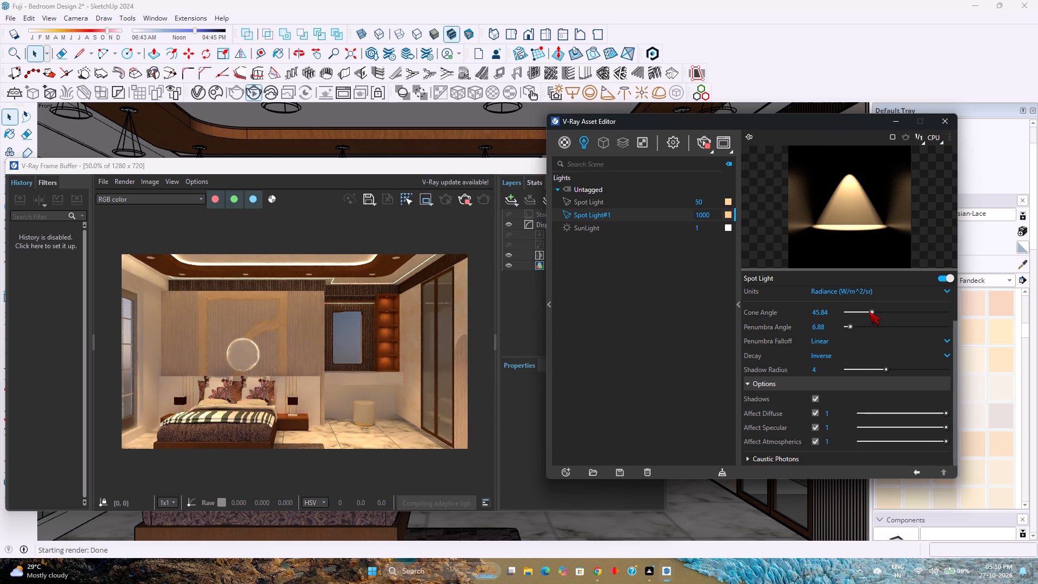
Minimize the Asset Editor and render window, and reframe the model view on the bed wall, dressing unit and wardrobe.
left_click(886, 123)
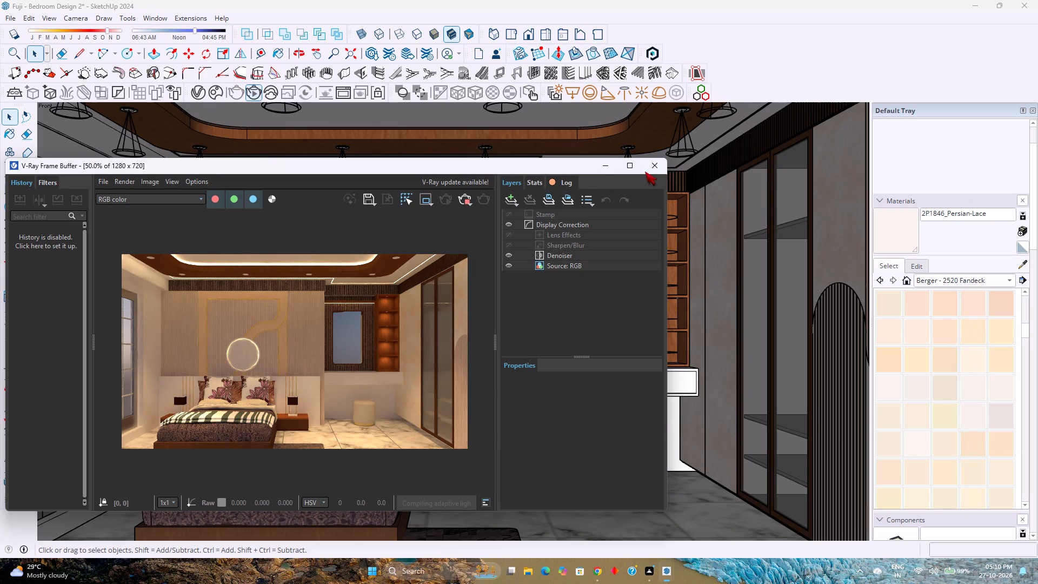
left_click(601, 168)
scroll(564, 275, "down", 3)
middle_click_drag(565, 277, 581, 314)
middle_click(581, 314)
scroll(670, 367, "up", 2)
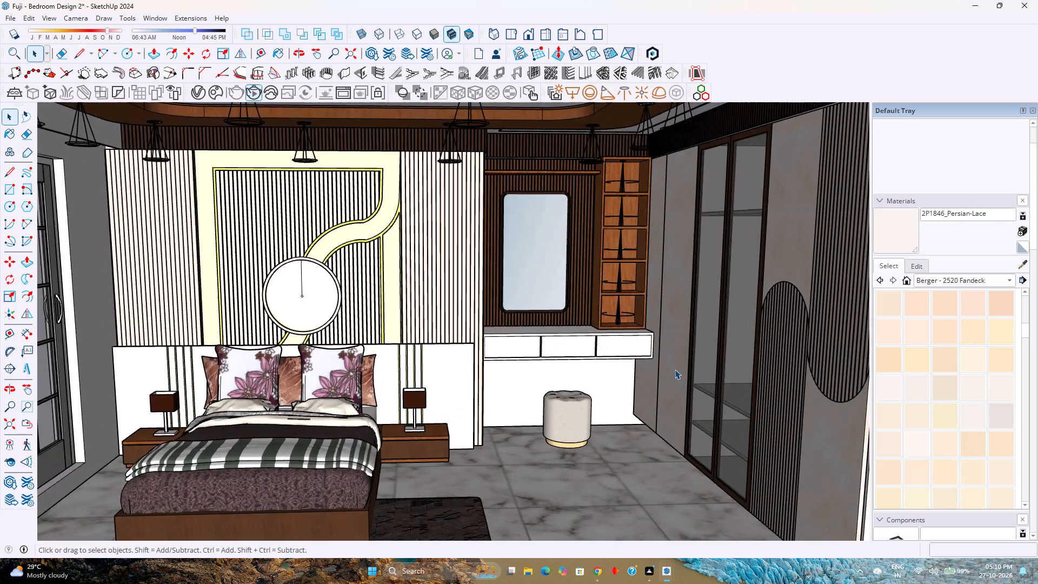
scroll(675, 369, "up", 3)
scroll(675, 369, "down", 3)
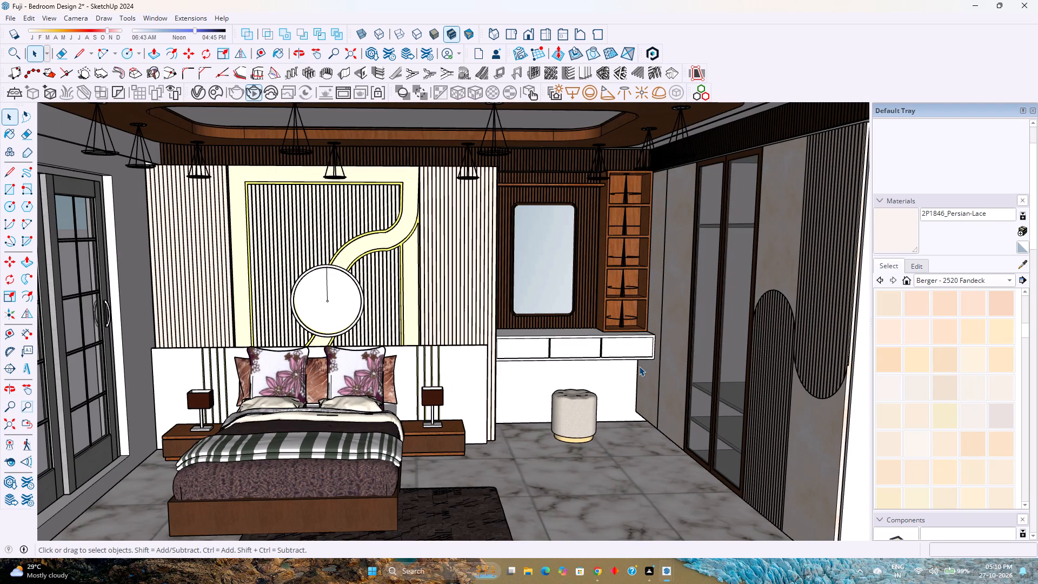
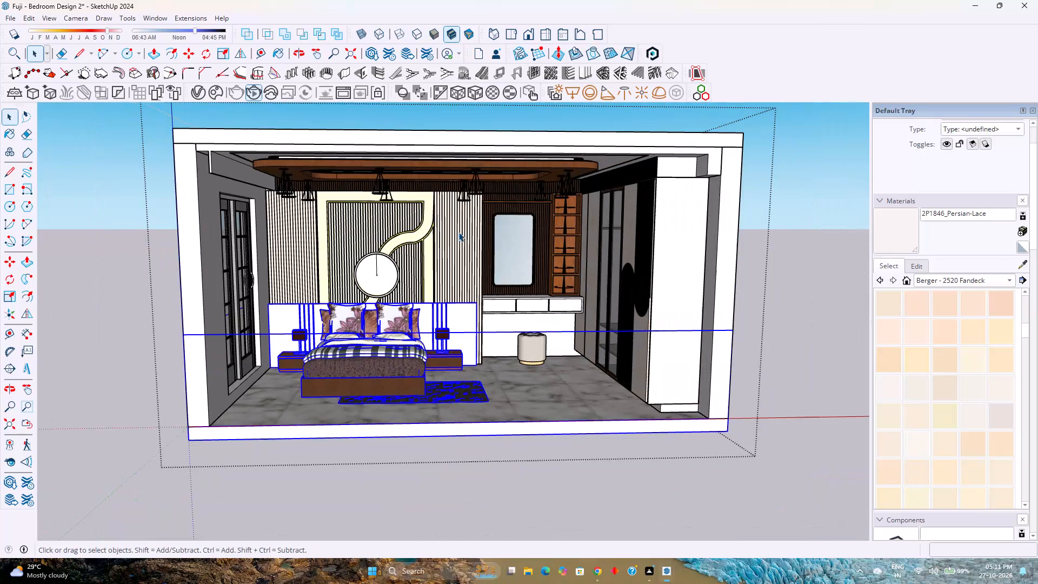
Examine the wall area above the dressing unit's top shelf and mirror, opening its group and leaving it again.
middle_click_drag(463, 244, 455, 195)
middle_click(455, 185)
scroll(523, 167, "up", 3)
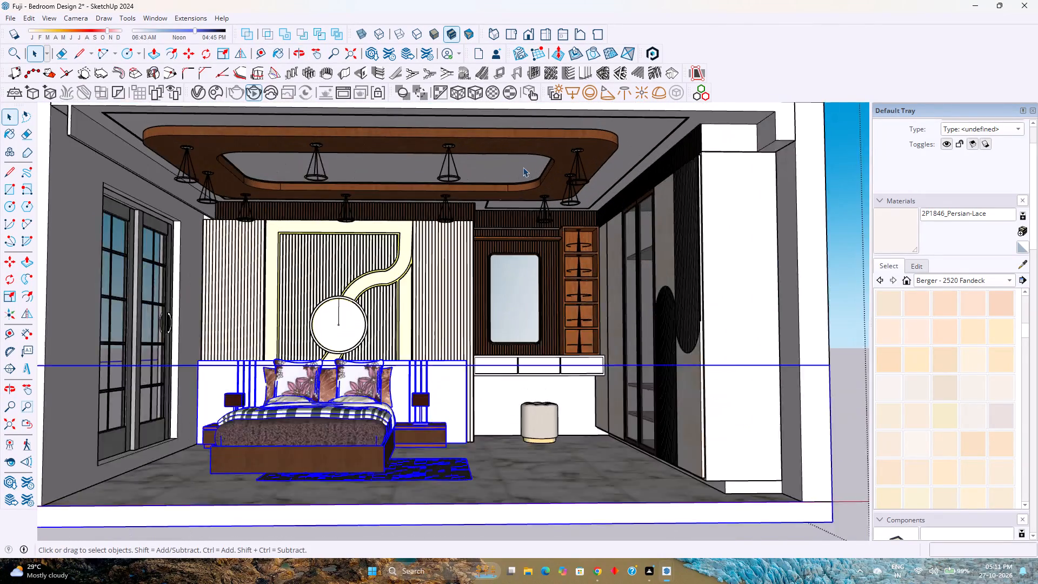
scroll(523, 167, "up", 1)
scroll(601, 252, "up", 11)
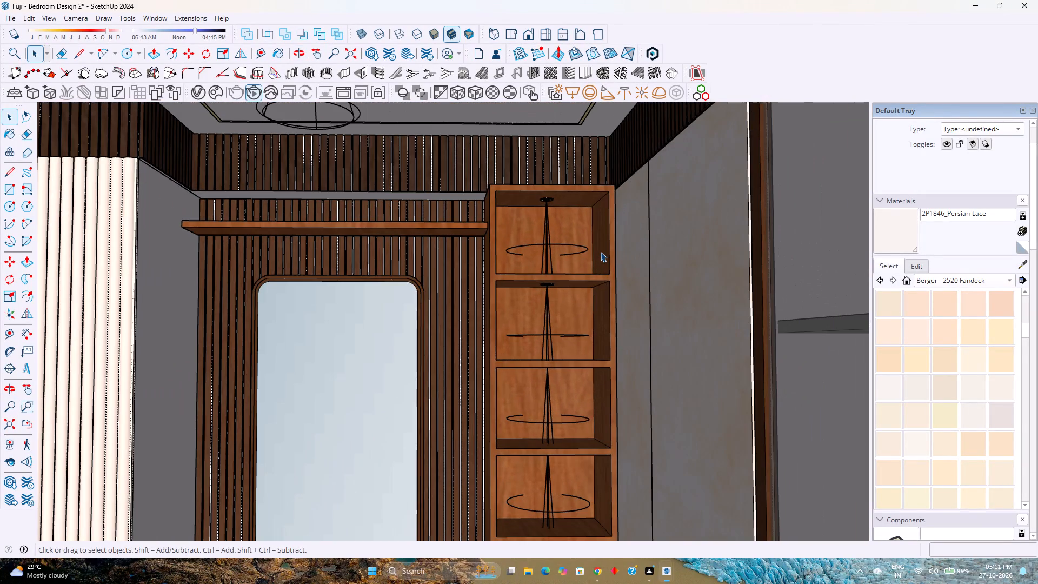
scroll(535, 194, "down", 4)
middle_click_drag(432, 233, 470, 257)
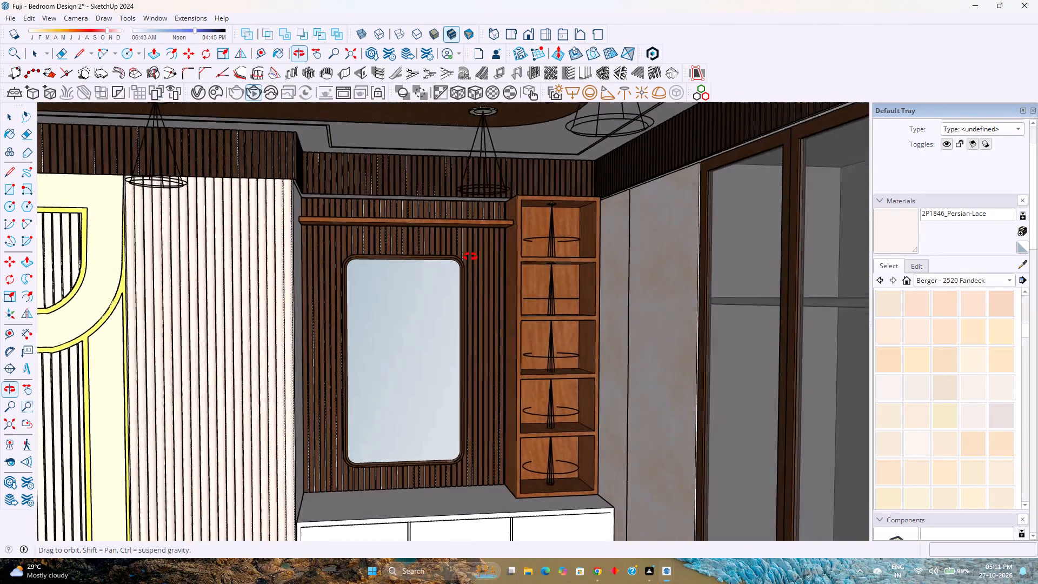
middle_click_drag(470, 257, 502, 214)
scroll(492, 204, "up", 13)
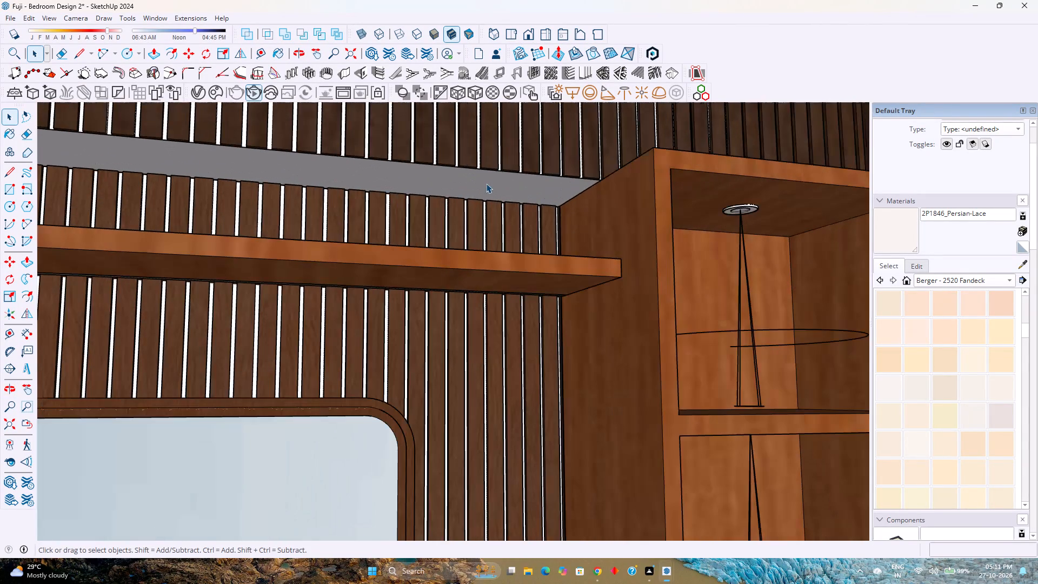
left_click(484, 191)
scroll(484, 191, "up", 4)
double_click(484, 191)
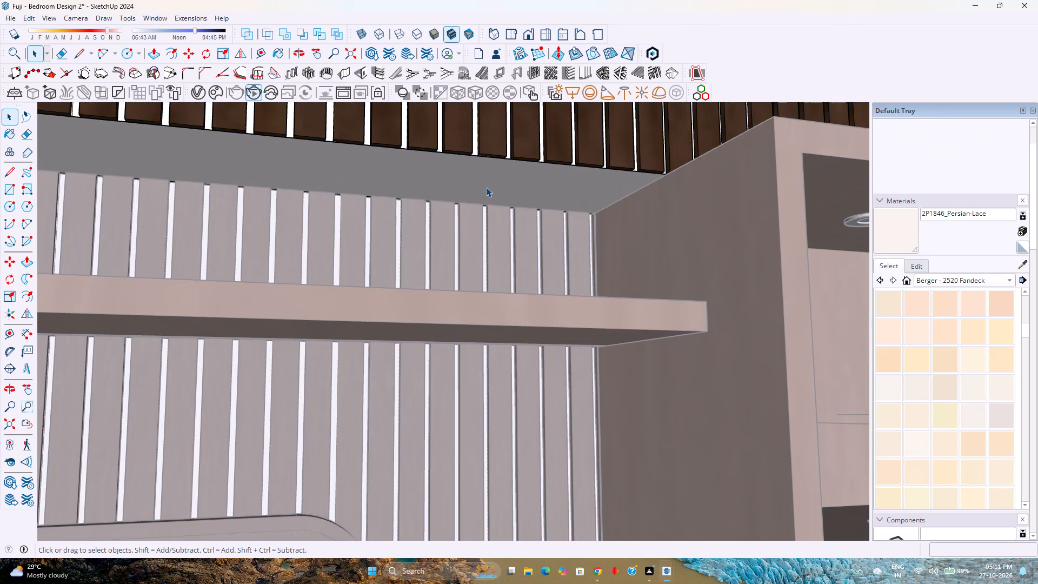
left_click(486, 187)
double_click(480, 192)
scroll(480, 192, "down", 11)
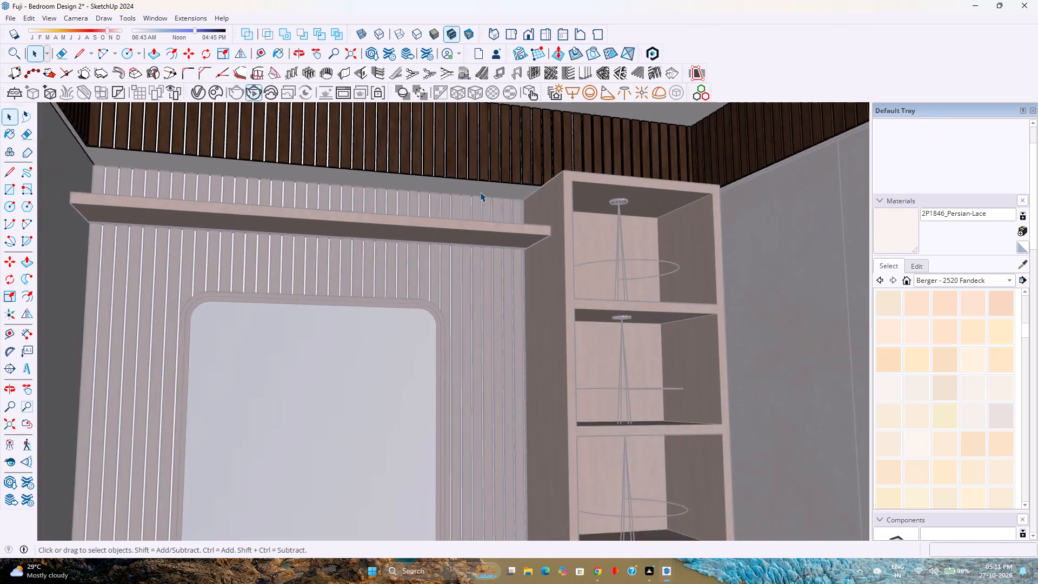
scroll(480, 192, "down", 15)
key("Escape")
key("Escape")
key("Escape")
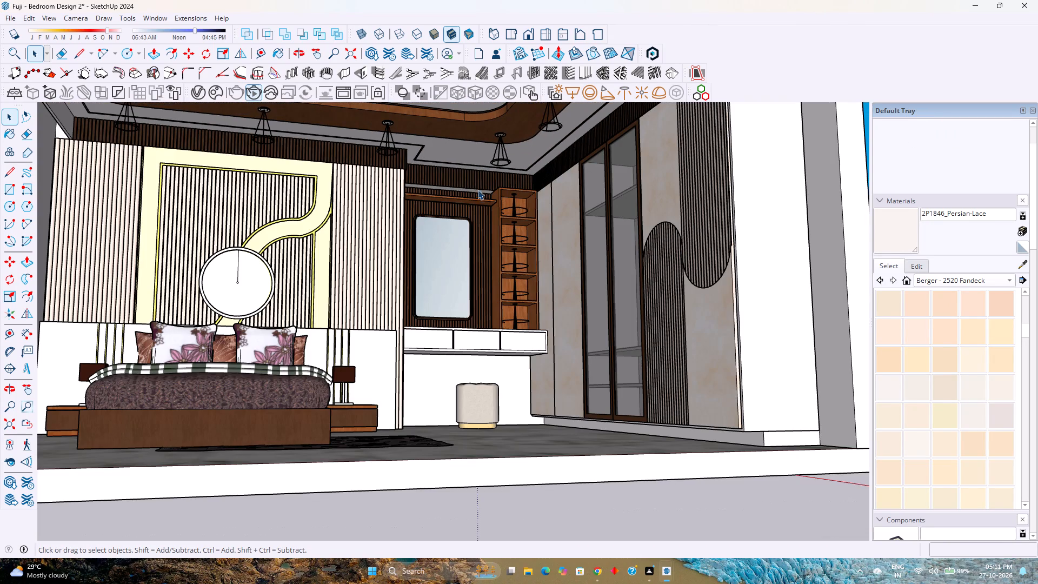
key("Escape")
scroll(482, 210, "down", 5)
middle_click_drag(474, 276, 474, 276)
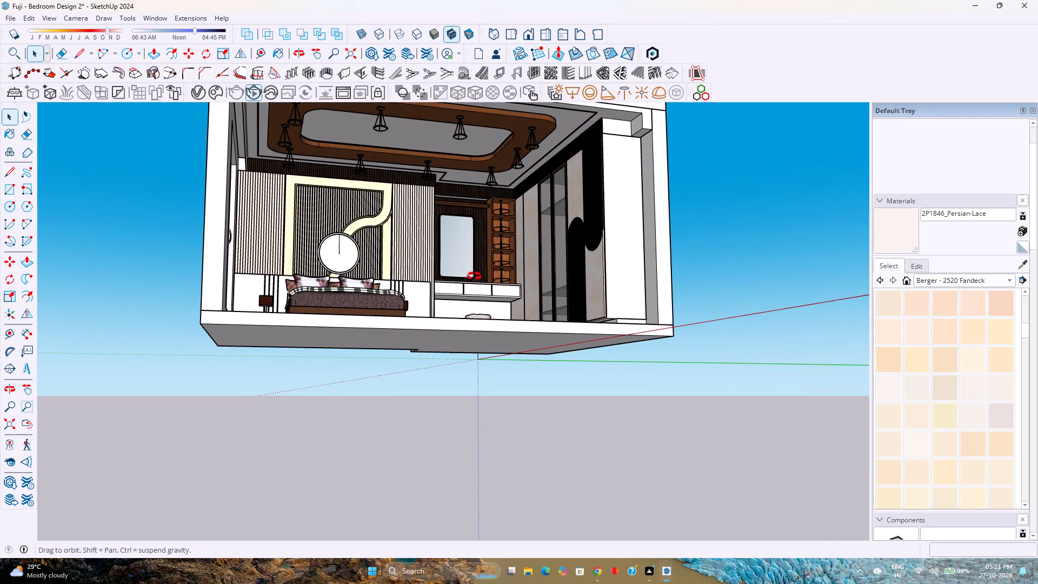
middle_click_drag(474, 276, 491, 317)
Paint the room's wall faces, including the one behind the dressing table stool, with the in-model material 0993 AP 7924 MOON YEAR.
scroll(489, 310, "up", 5)
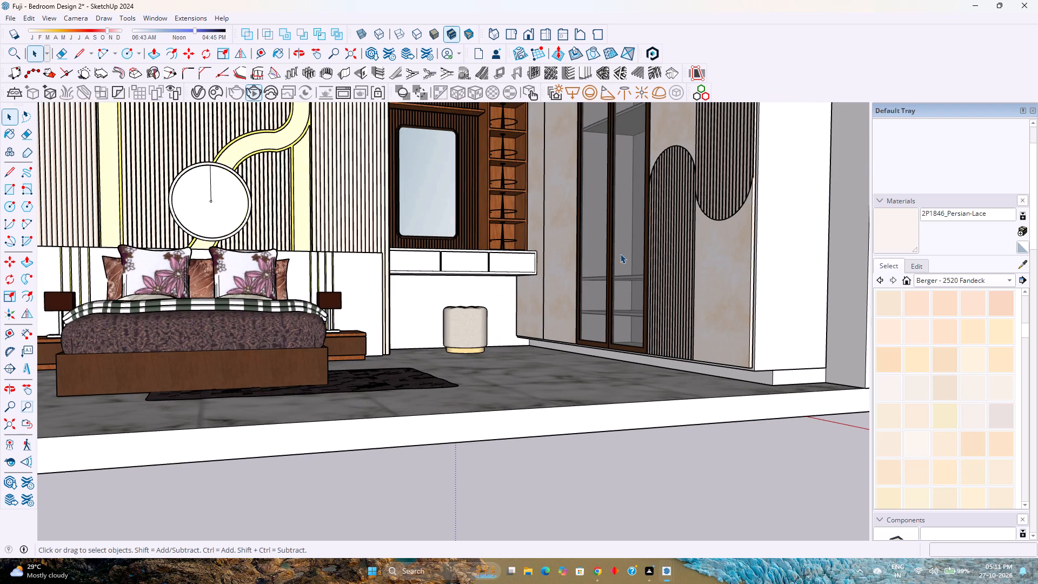
left_click(920, 283)
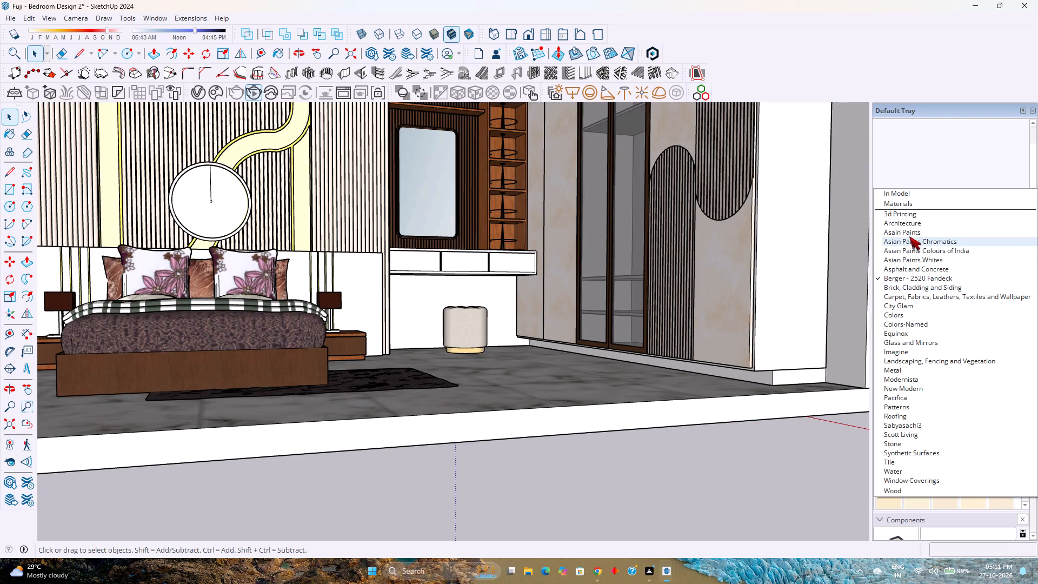
left_click(903, 192)
left_click(483, 295)
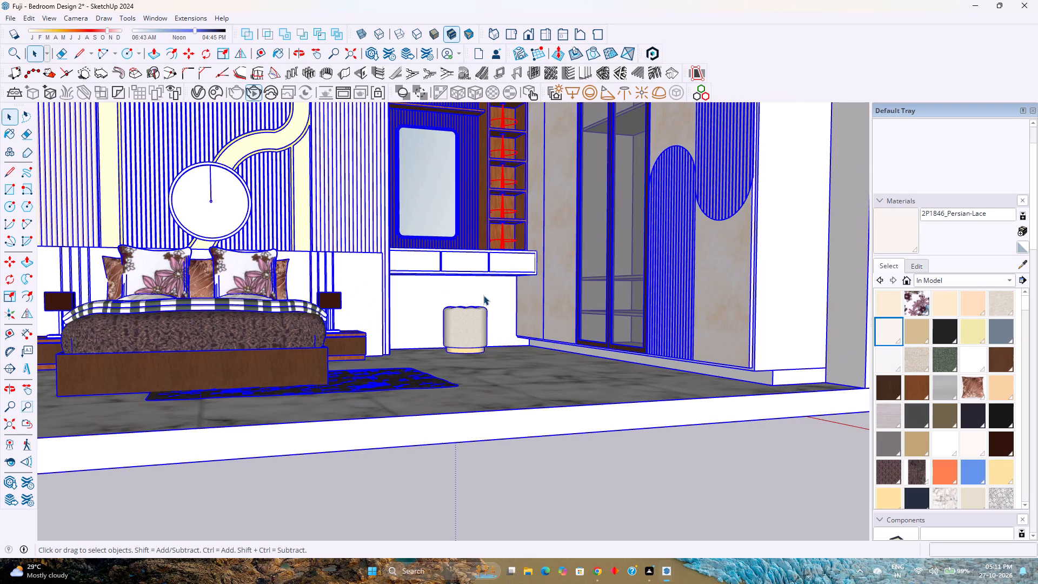
double_click(483, 295)
scroll(483, 295, "up", 3)
left_click(483, 295)
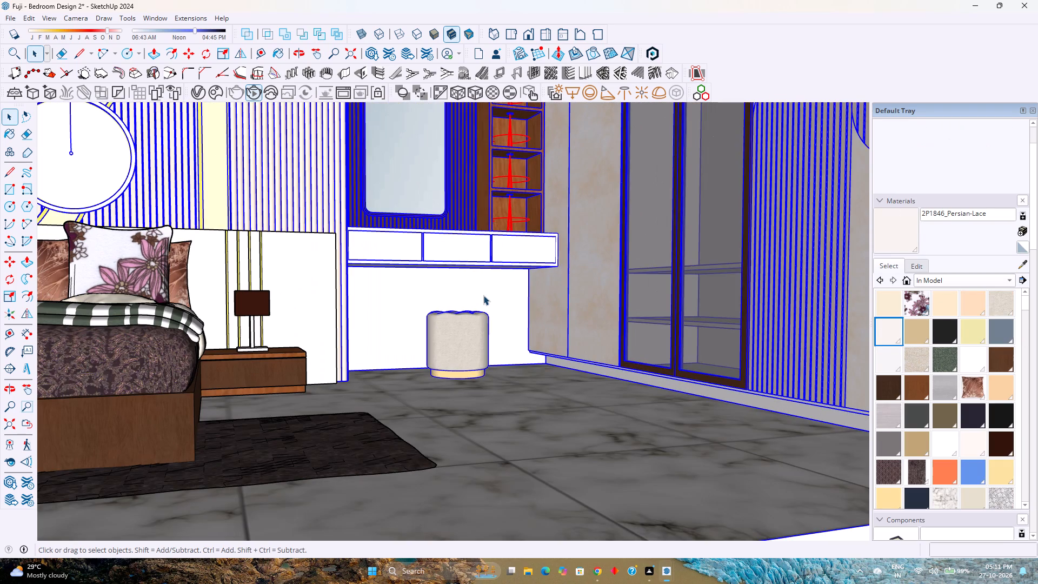
double_click(483, 295)
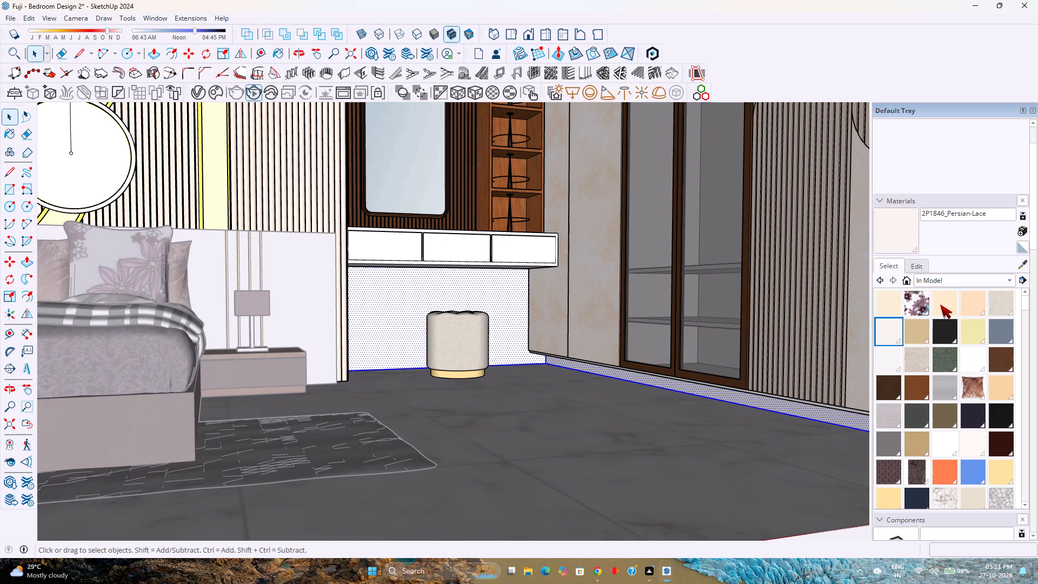
left_click(940, 304)
left_click(894, 301)
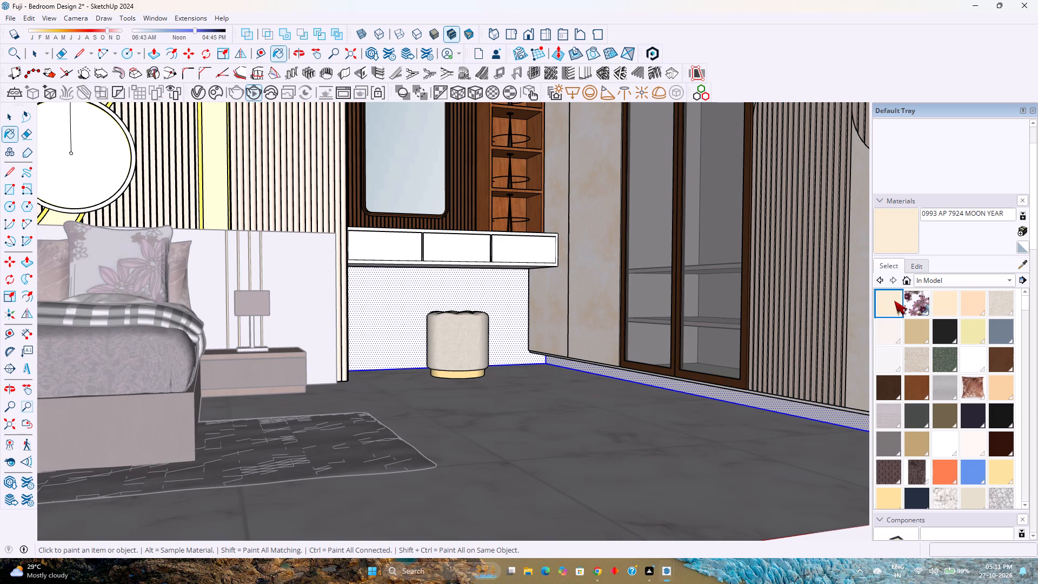
left_click(943, 307)
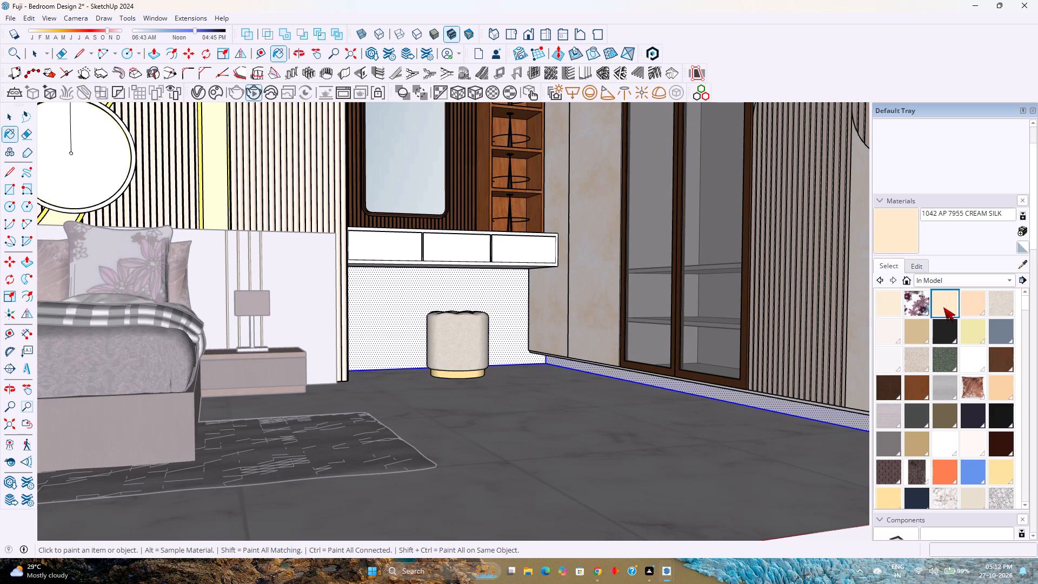
left_click(889, 304)
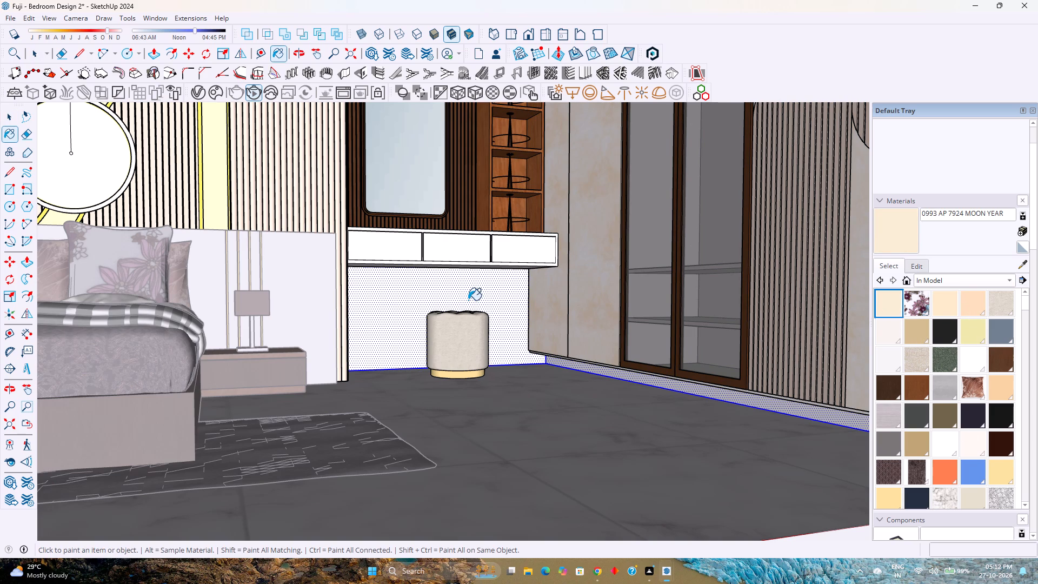
left_click(468, 300)
Inspect the repainted walls around the bed, door and wardrobe, and leave the wall group.
scroll(635, 417, "down", 5)
middle_click_drag(635, 417, 578, 439)
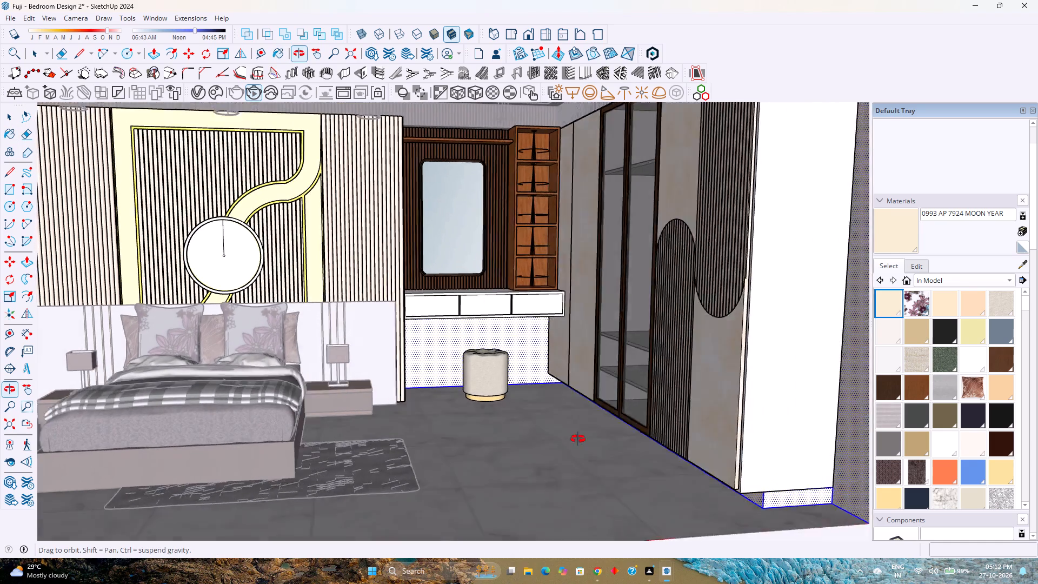
middle_click_drag(578, 439, 561, 440)
middle_click(559, 440)
middle_click_drag(553, 440, 544, 440)
middle_click_drag(462, 415, 445, 410)
middle_click_drag(442, 409, 361, 401)
middle_click(358, 408)
middle_click_drag(367, 417, 385, 435)
middle_click(389, 437)
middle_click_drag(392, 439, 434, 448)
middle_click_drag(437, 448, 446, 446)
middle_click_drag(448, 446, 453, 443)
middle_click(475, 435)
scroll(475, 435, "down", 4)
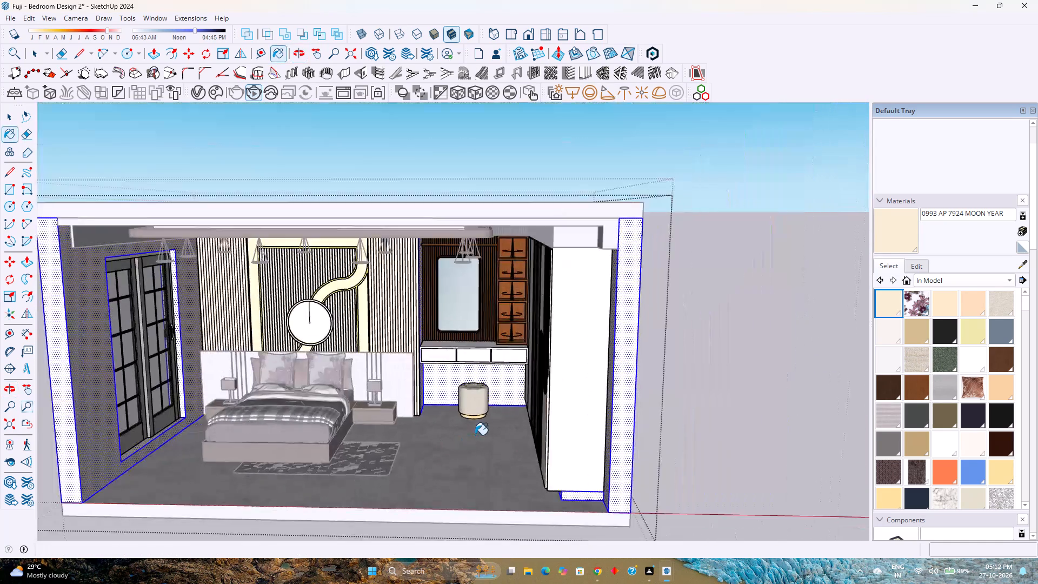
scroll(475, 435, "down", 4)
middle_click_drag(355, 436, 383, 369)
middle_click(383, 368)
scroll(430, 421, "up", 4)
scroll(470, 394, "up", 3)
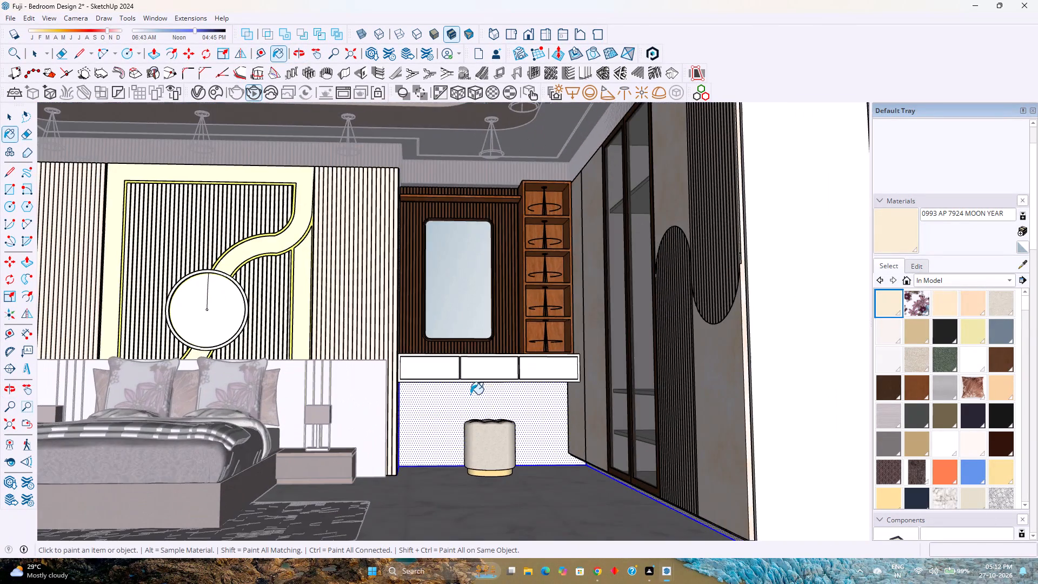
scroll(485, 381, "up", 1)
middle_click_drag(486, 381, 531, 446)
key("space")
key("Escape")
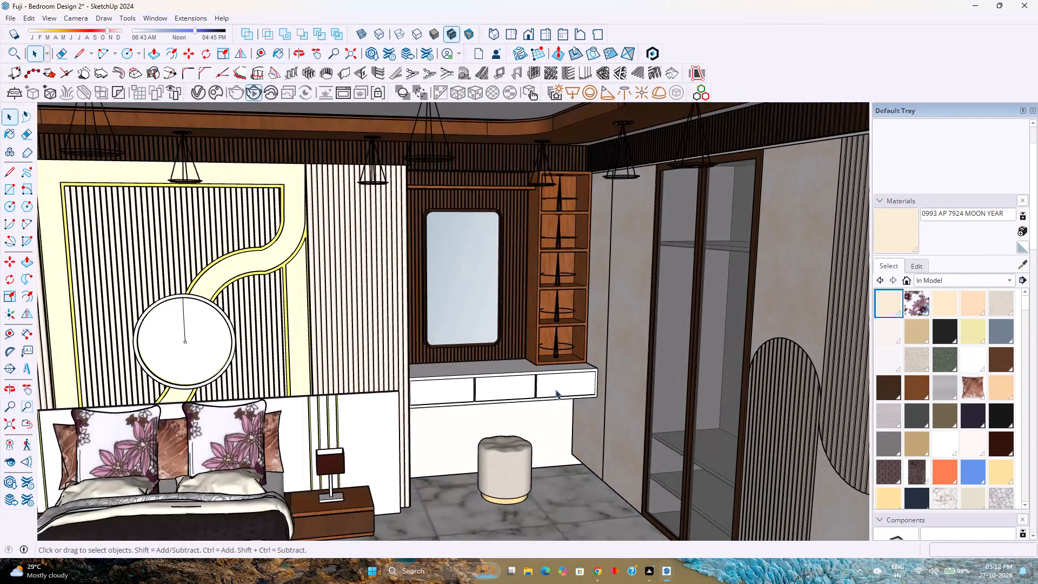
Paint the dressing table's countertop and drawer unit with the in-model material Color_A11.
scroll(556, 389, "up", 6)
middle_click(525, 403)
middle_click_drag(494, 387, 556, 463)
double_click(507, 423)
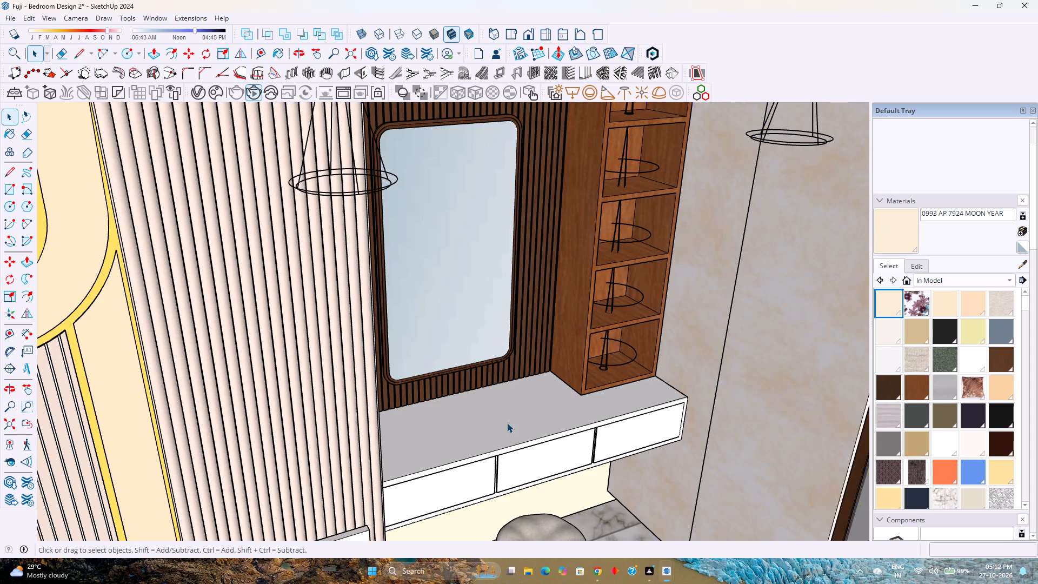
scroll(507, 423, "up", 3)
left_click(971, 452)
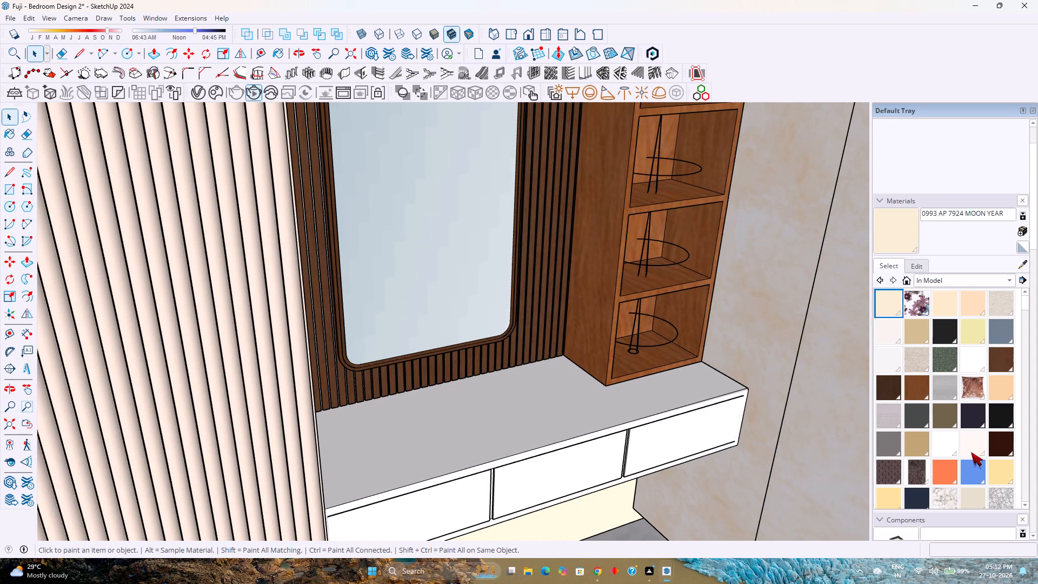
left_click(578, 410)
middle_click_drag(600, 447, 546, 389)
middle_click(545, 388)
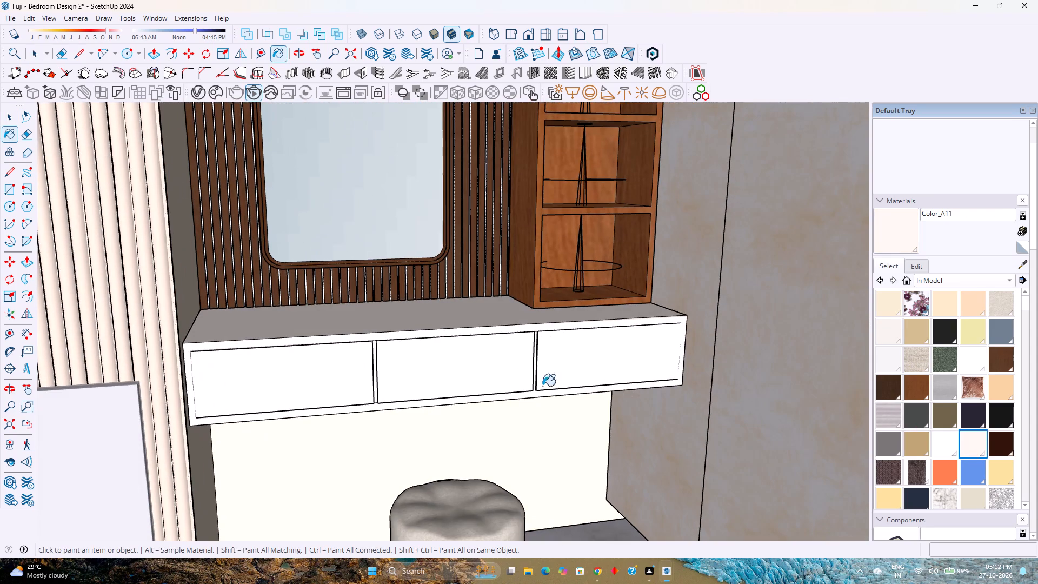
left_click(495, 331)
scroll(557, 362, "up", 3)
left_click(557, 362)
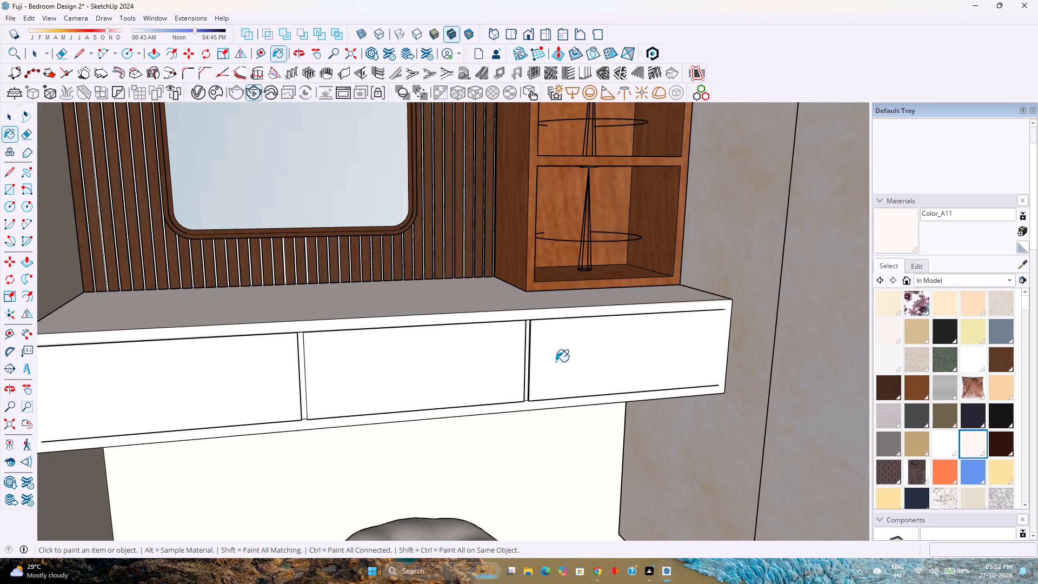
scroll(480, 376, "down", 3)
middle_click_drag(474, 395, 519, 356)
middle_click(519, 356)
key("space")
Open the dressing table group and paint its three drawer fronts, countertop and front edge with 2P1846_Persian-Lace.
double_click(521, 304)
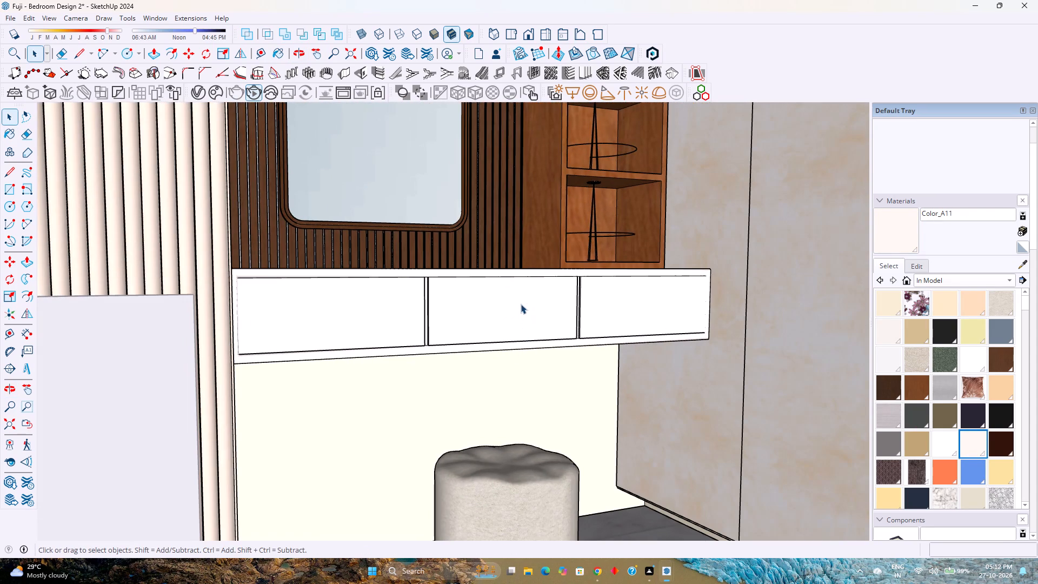
scroll(520, 304, "up", 2)
left_click(520, 304)
middle_click_drag(520, 304, 567, 374)
middle_click(567, 374)
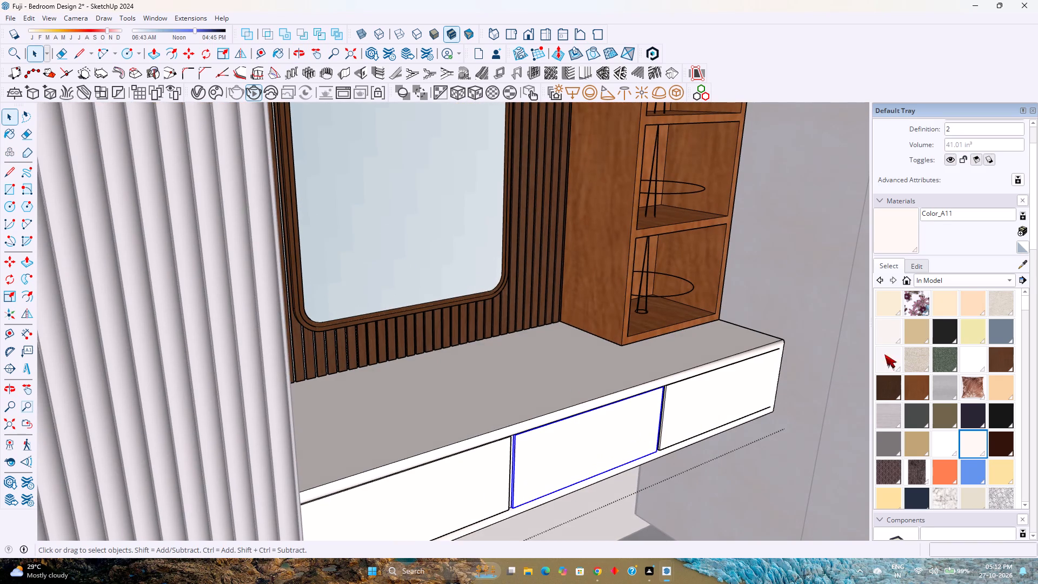
left_click(894, 344)
left_click(894, 338)
left_click(622, 424)
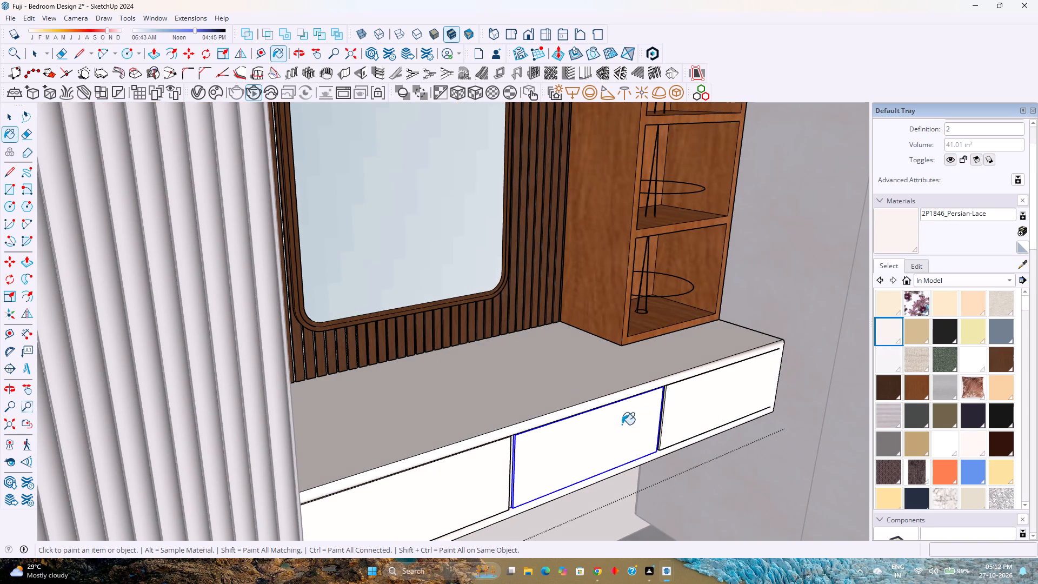
left_click(711, 419)
left_click(462, 487)
left_click(468, 429)
scroll(475, 450, "up", 14)
scroll(549, 418, "up", 7)
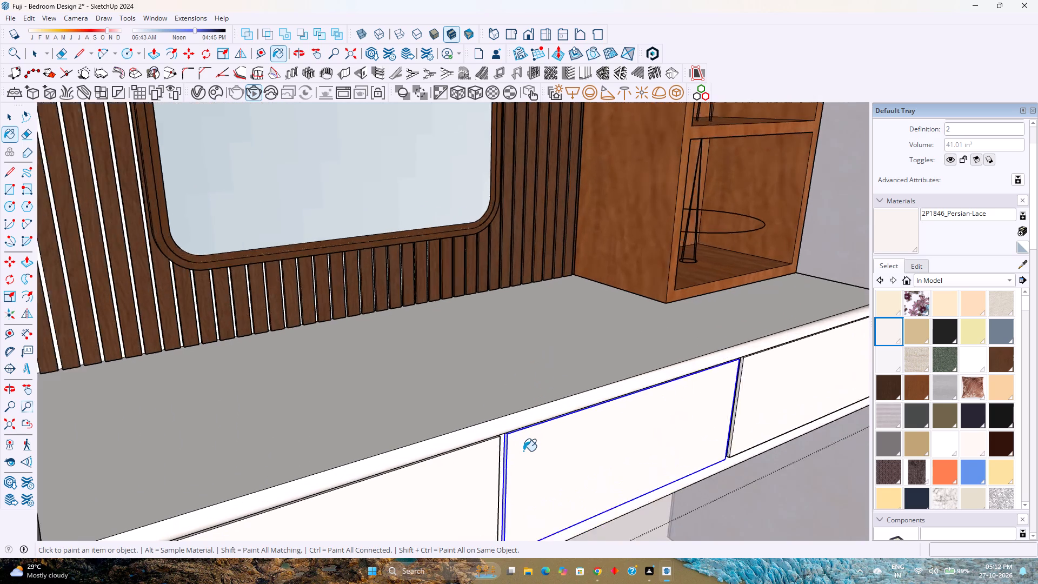
scroll(523, 451, "up", 4)
left_click(489, 412)
Paint the dressing table's underside with 2P1846_Persian-Lace and leave the open groups.
scroll(489, 412, "down", 8)
middle_click_drag(548, 489, 477, 407)
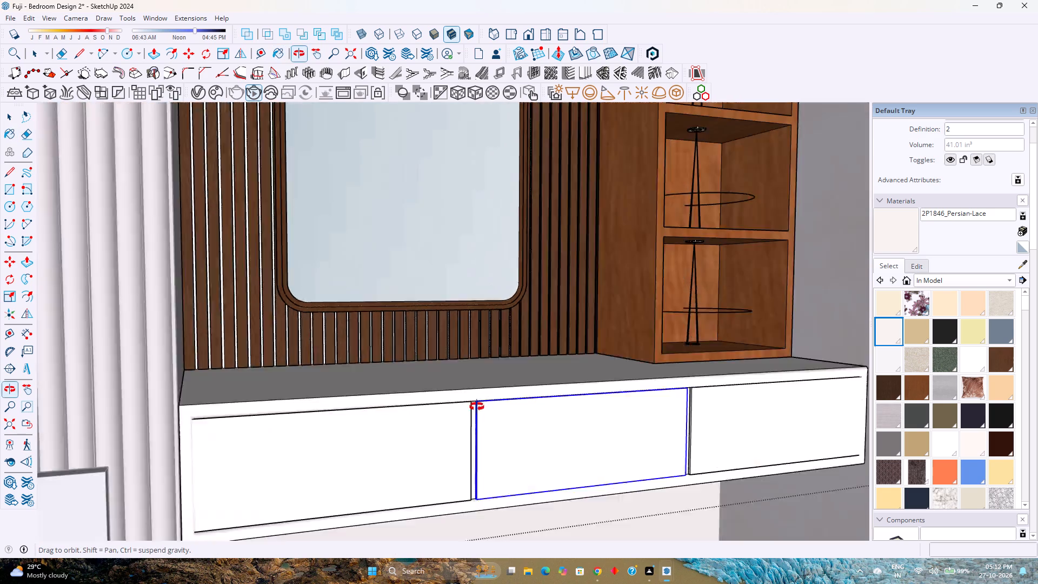
middle_click_drag(477, 407, 455, 383)
middle_click(455, 383)
middle_click_drag(482, 454, 482, 385)
middle_click(482, 385)
middle_click_drag(493, 466, 493, 413)
double_click(371, 530)
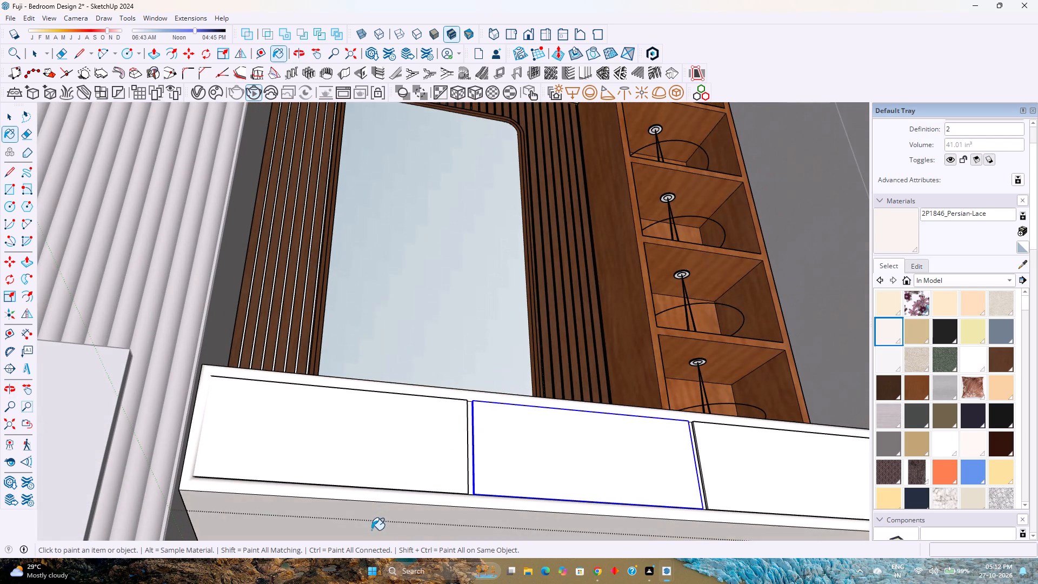
scroll(405, 510, "down", 5)
middle_click_drag(397, 521, 442, 427, "shift")
middle_click_drag(443, 425, 450, 425)
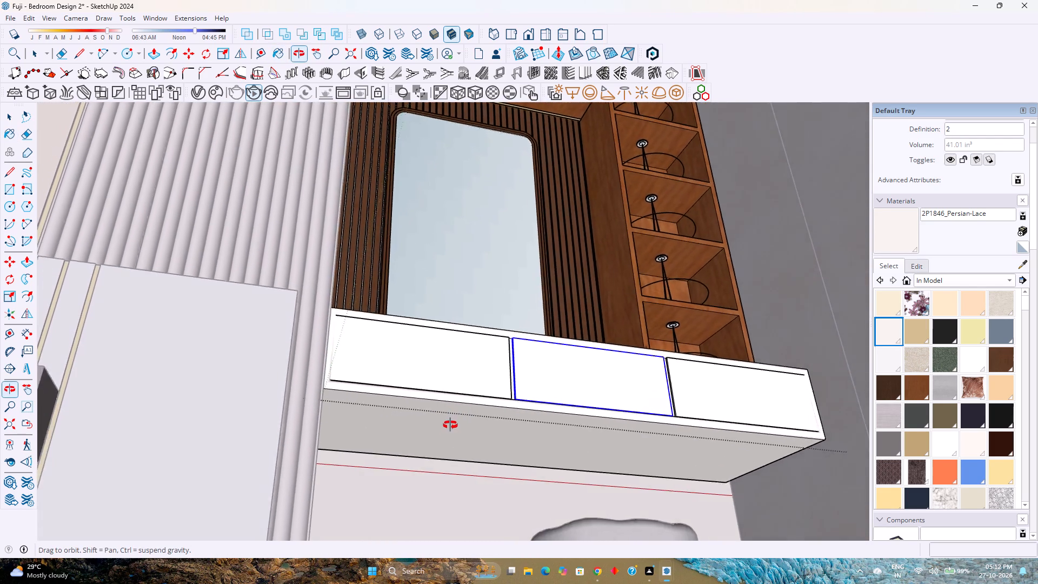
middle_click_drag(450, 425, 347, 456)
middle_click(347, 456)
middle_click_drag(347, 456, 414, 402, "shift")
middle_click(414, 402, "shift")
left_click(254, 447)
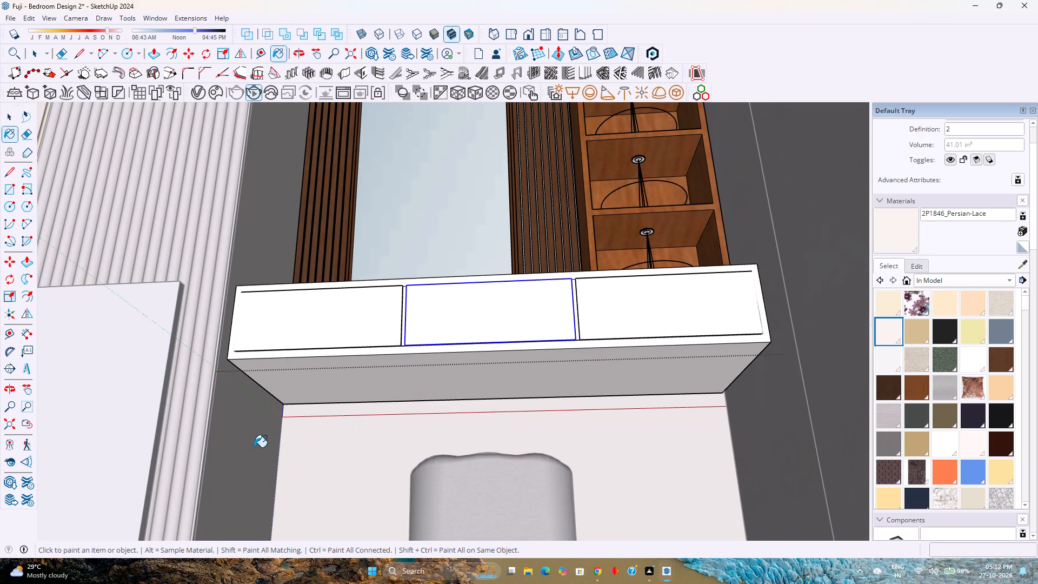
scroll(254, 447, "down", 9)
left_click(12, 429)
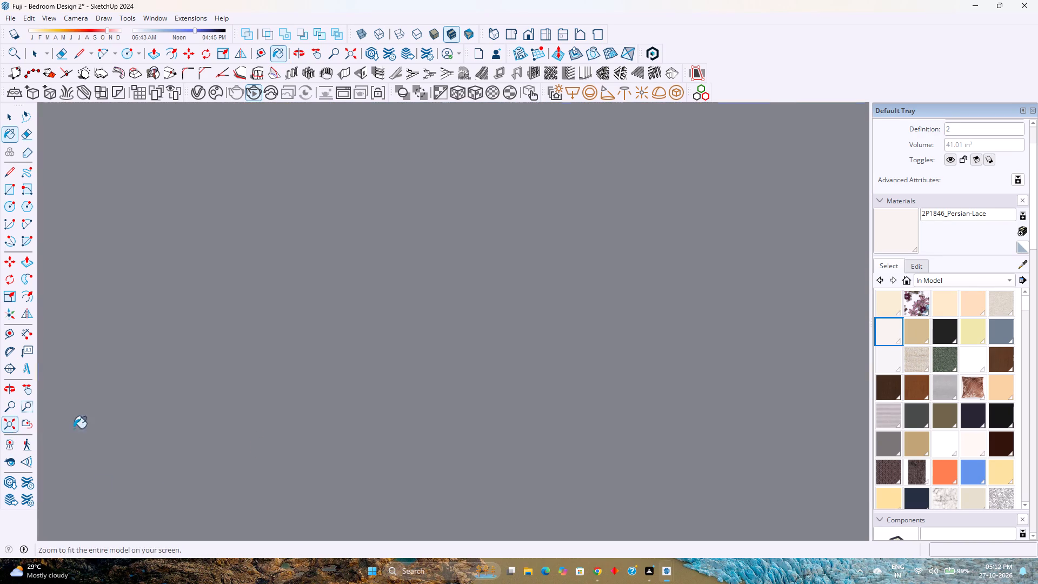
middle_click_drag(405, 407, 469, 469)
middle_click(469, 470)
key("space")
key("Escape")
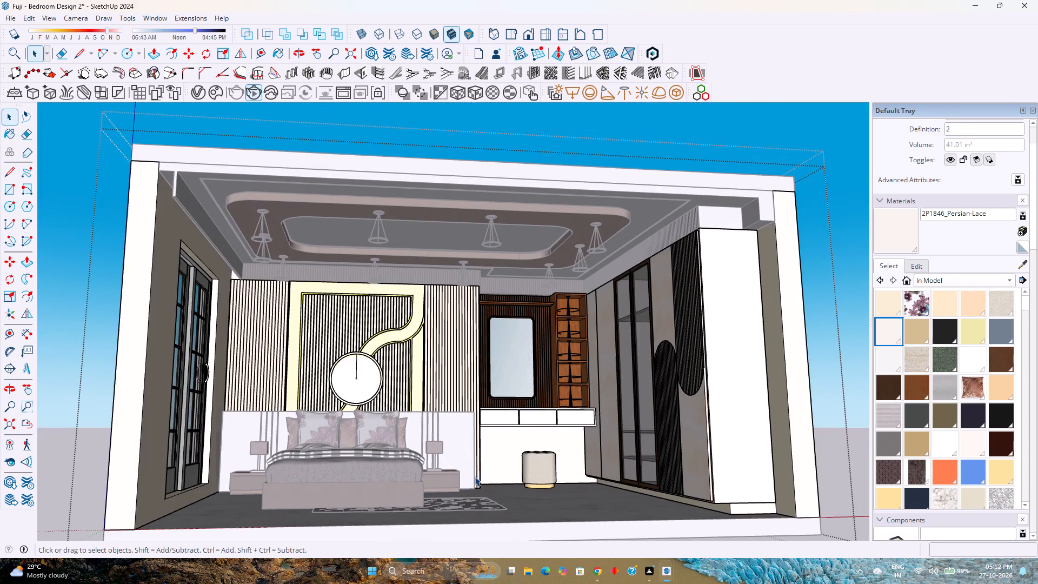
key("Escape")
Frame the bedroom from the open front with the bed, dressing unit and wardrobe in view, and save the model.
scroll(550, 462, "up", 9)
scroll(550, 462, "down", 8)
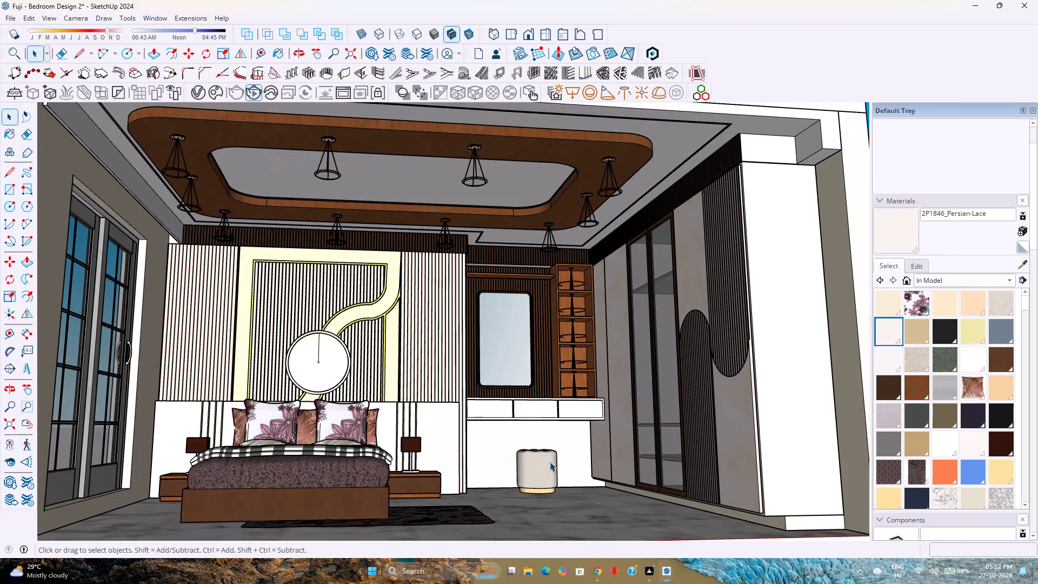
middle_click_drag(557, 460, 567, 446, "shift")
scroll(571, 443, "down", 3)
middle_click_drag(571, 443, 470, 520)
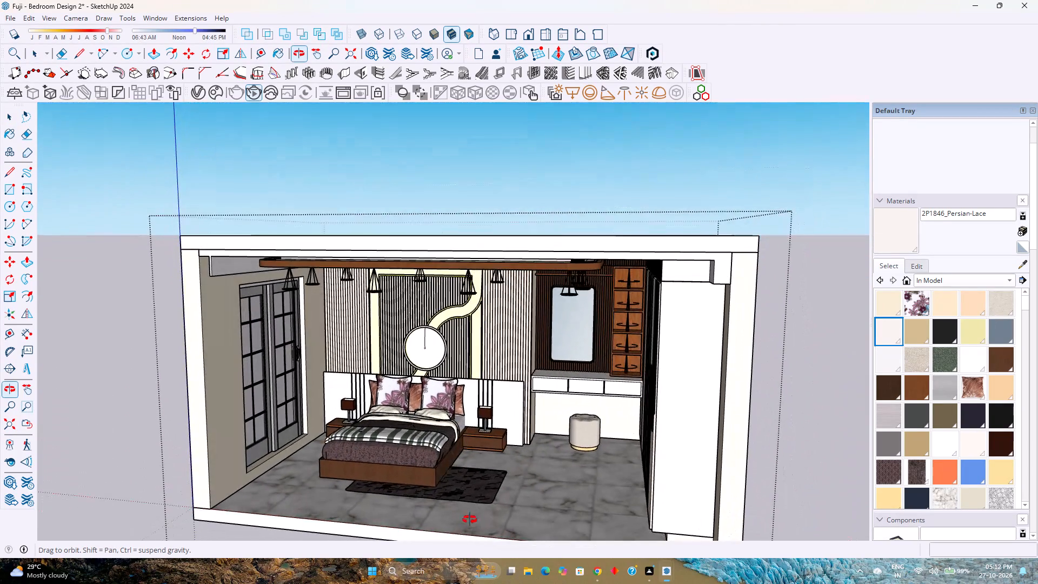
middle_click_drag(470, 520, 469, 520)
scroll(506, 468, "up", 2)
middle_click_drag(506, 468, 544, 437)
middle_click_drag(544, 437, 590, 431)
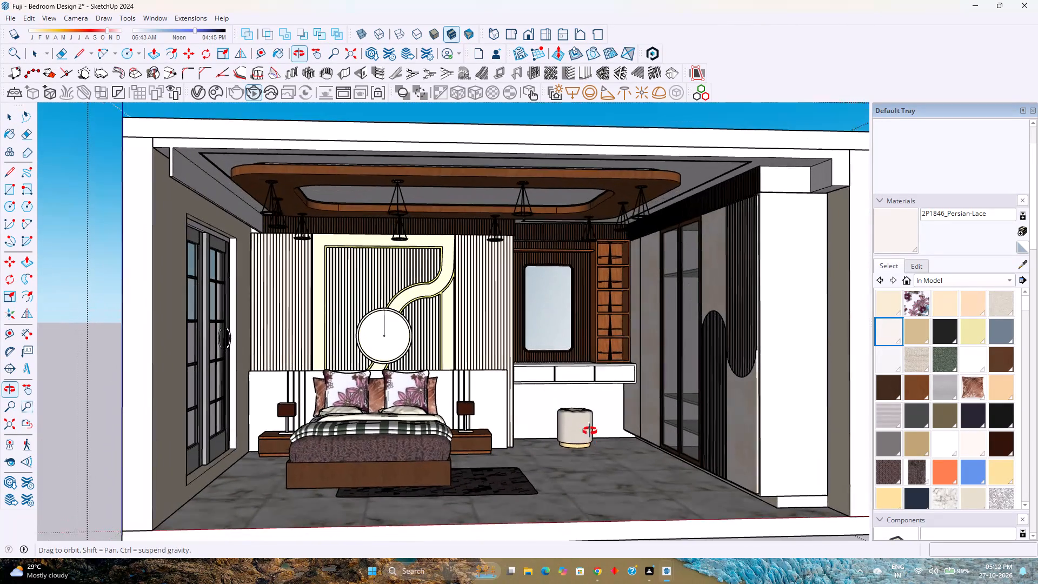
middle_click(588, 429)
middle_click_drag(590, 431, 589, 430)
middle_click(580, 420)
middle_click(563, 415)
scroll(568, 421, "up", 1)
key("ctrl+s")
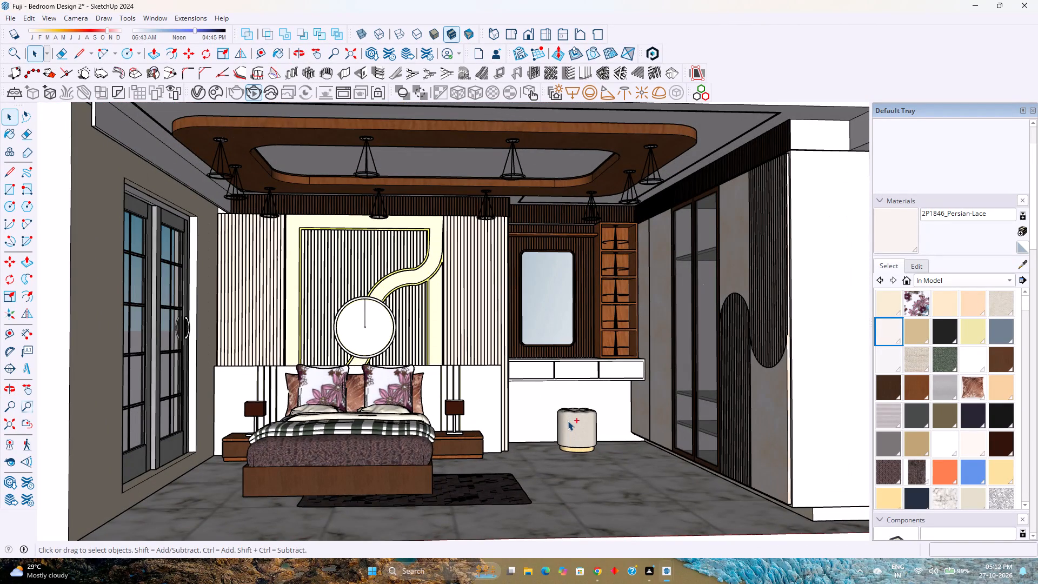
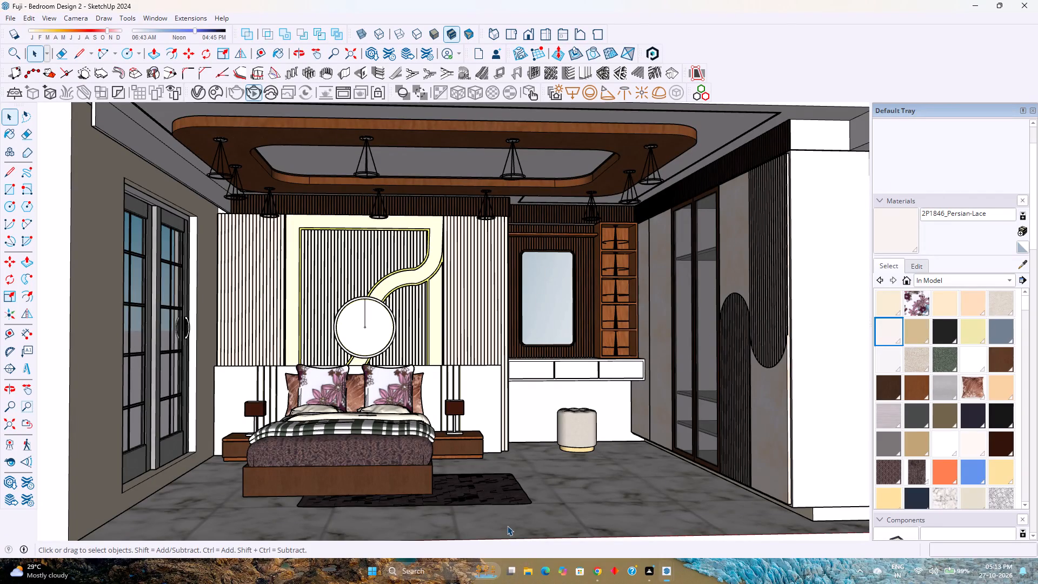
Open the dressing table's nested groups and select the middle drawer front.
scroll(570, 376, "up", 6)
middle_click_drag(585, 368, 650, 423)
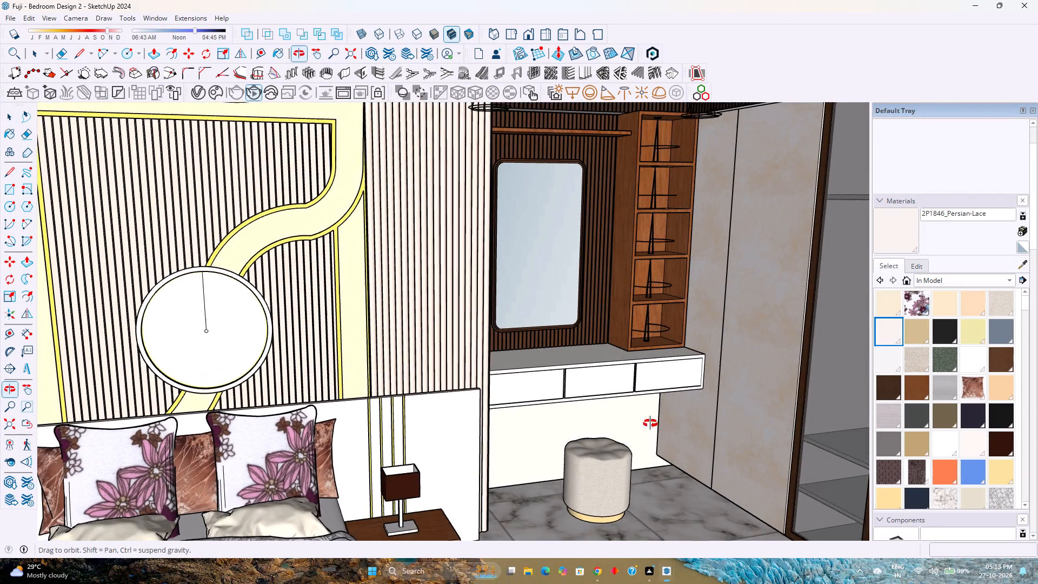
middle_click_drag(650, 423, 651, 423)
middle_click(651, 423)
scroll(623, 388, "up", 6)
double_click(623, 382)
scroll(623, 382, "up", 3)
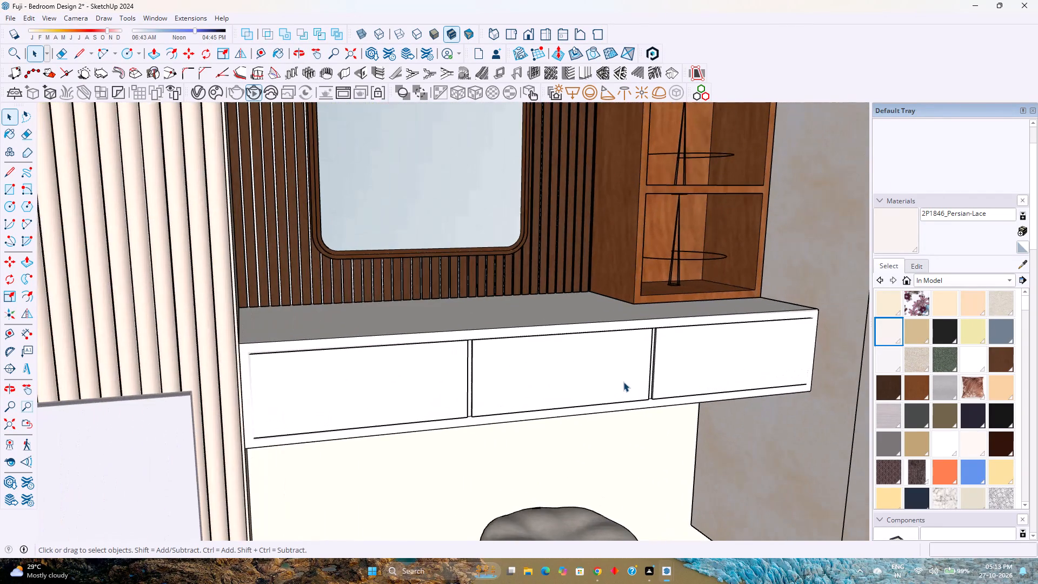
double_click(623, 382)
left_click(623, 382)
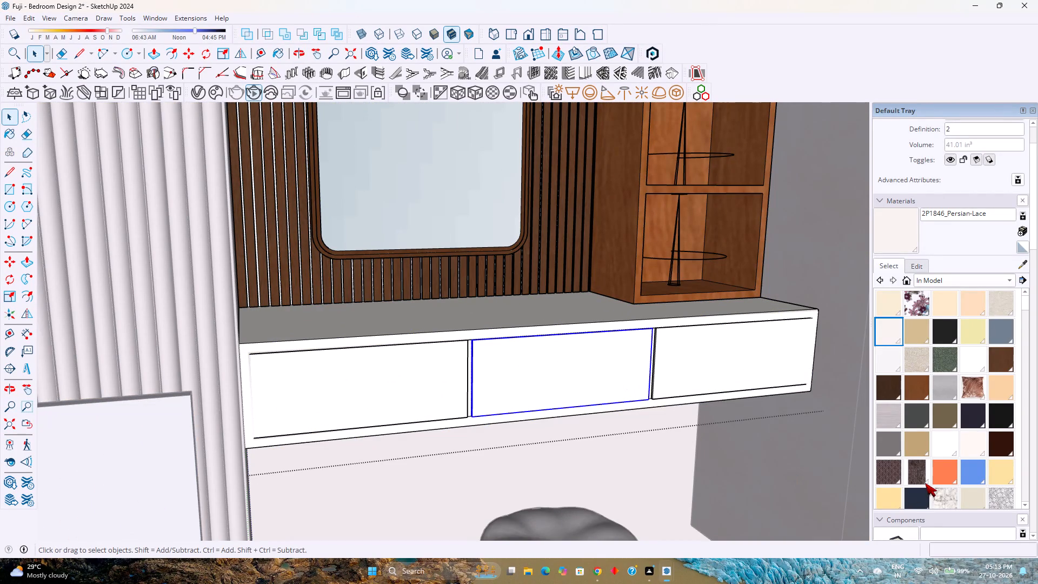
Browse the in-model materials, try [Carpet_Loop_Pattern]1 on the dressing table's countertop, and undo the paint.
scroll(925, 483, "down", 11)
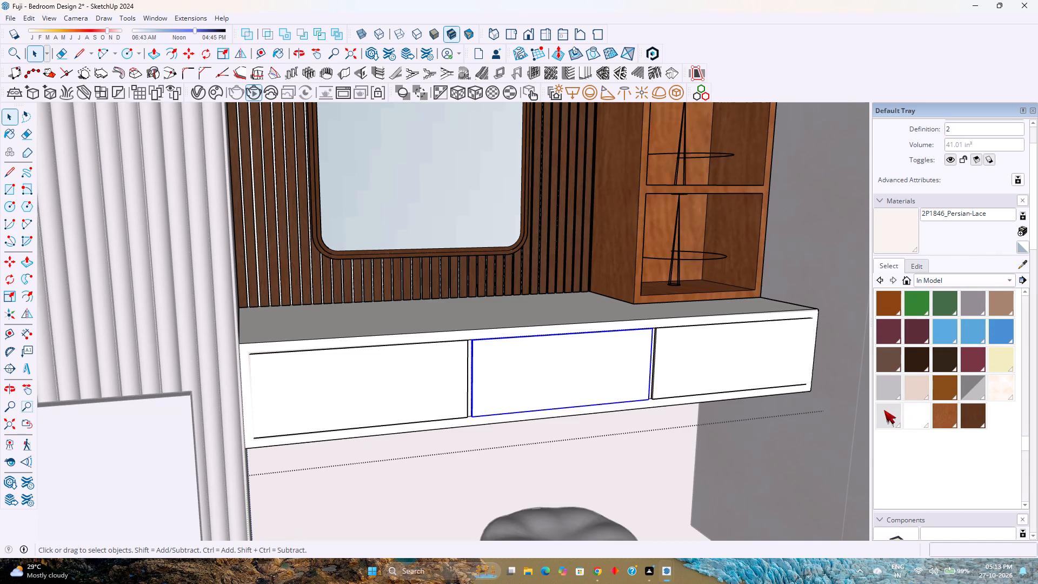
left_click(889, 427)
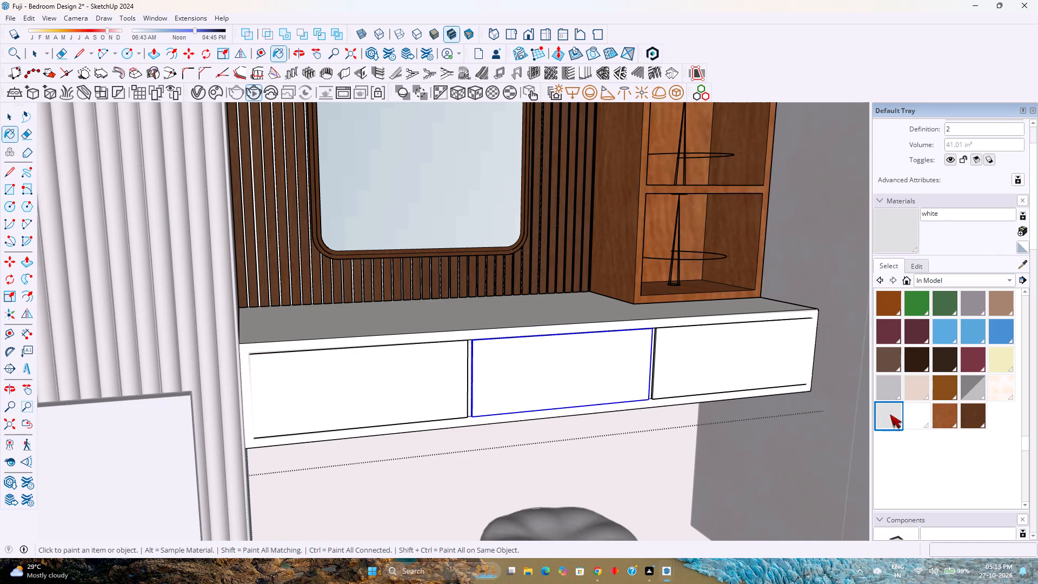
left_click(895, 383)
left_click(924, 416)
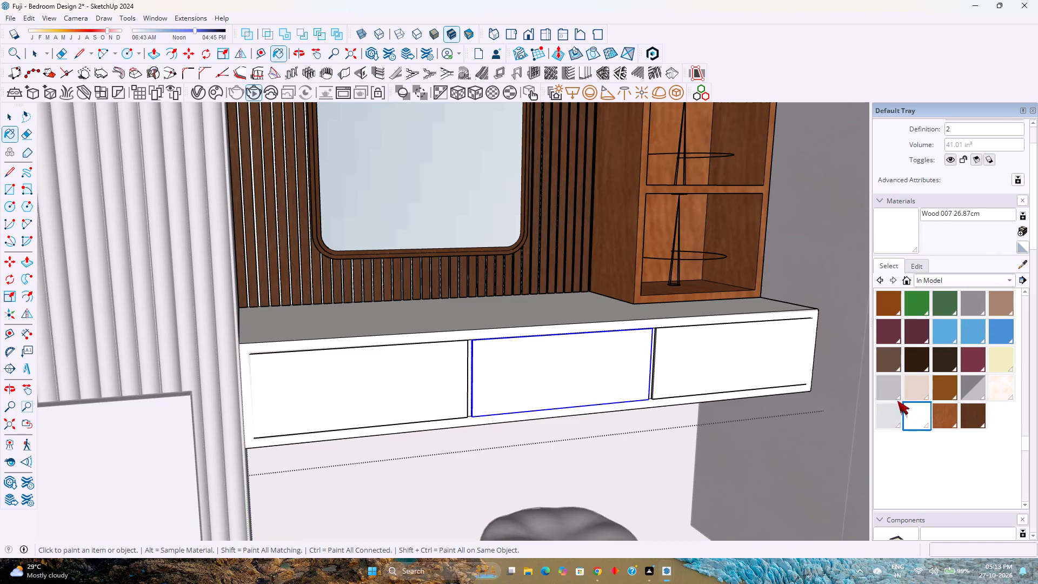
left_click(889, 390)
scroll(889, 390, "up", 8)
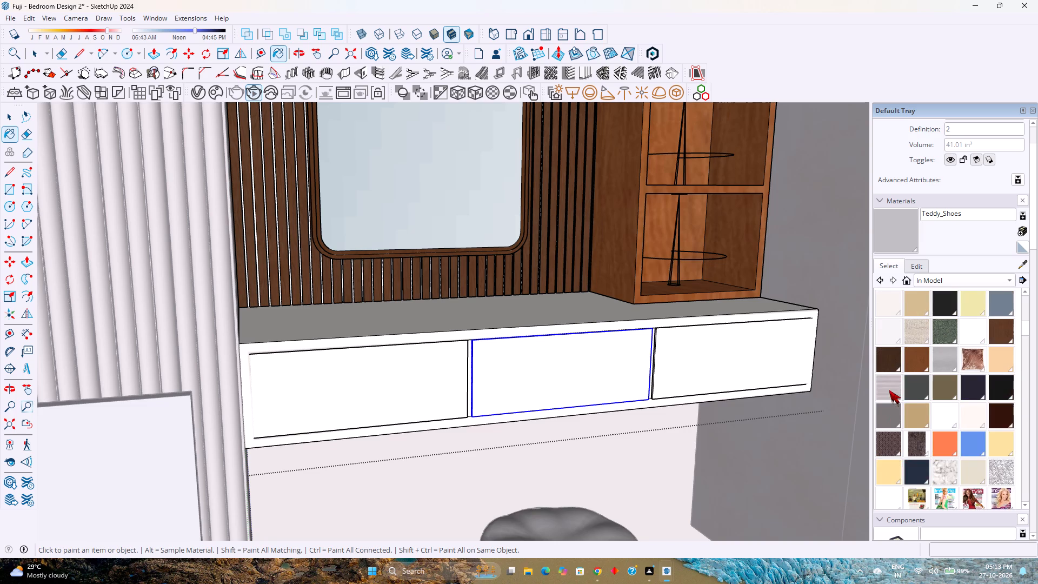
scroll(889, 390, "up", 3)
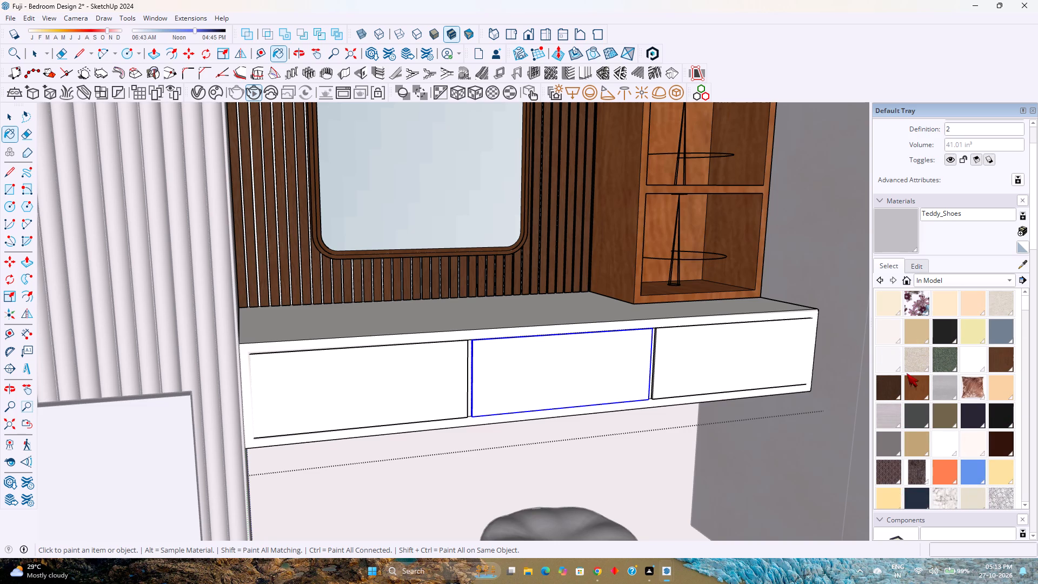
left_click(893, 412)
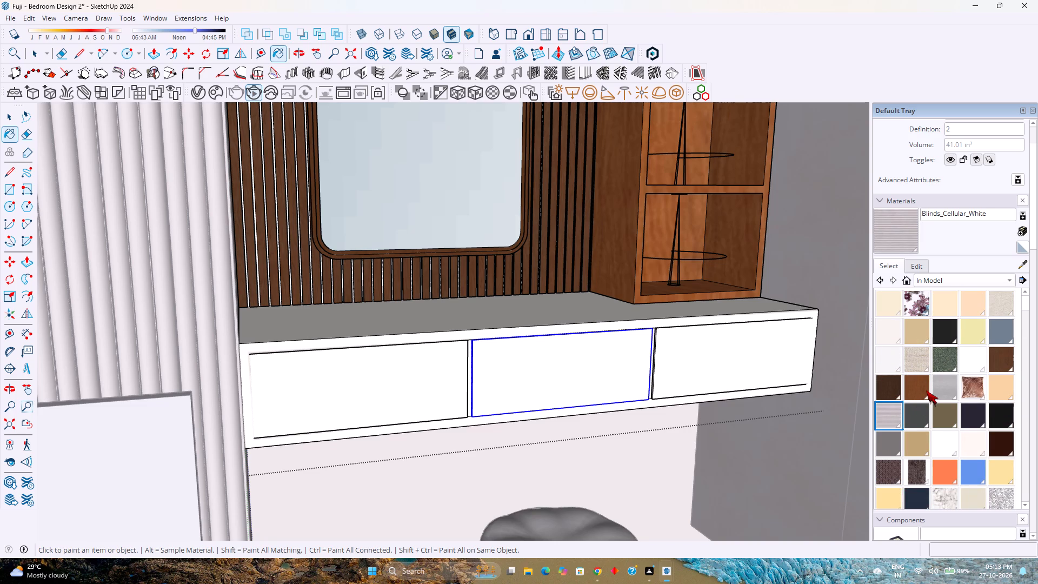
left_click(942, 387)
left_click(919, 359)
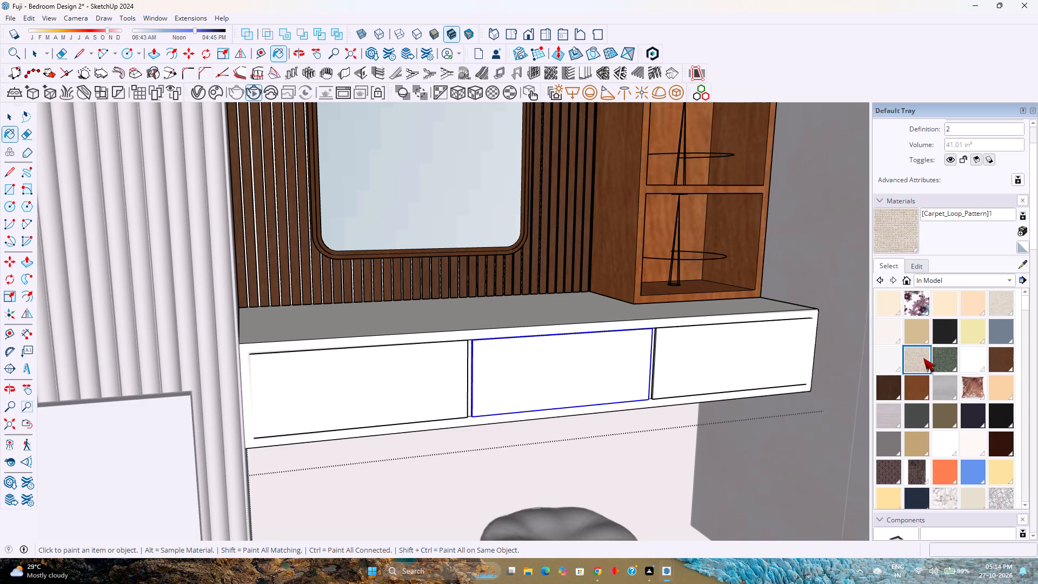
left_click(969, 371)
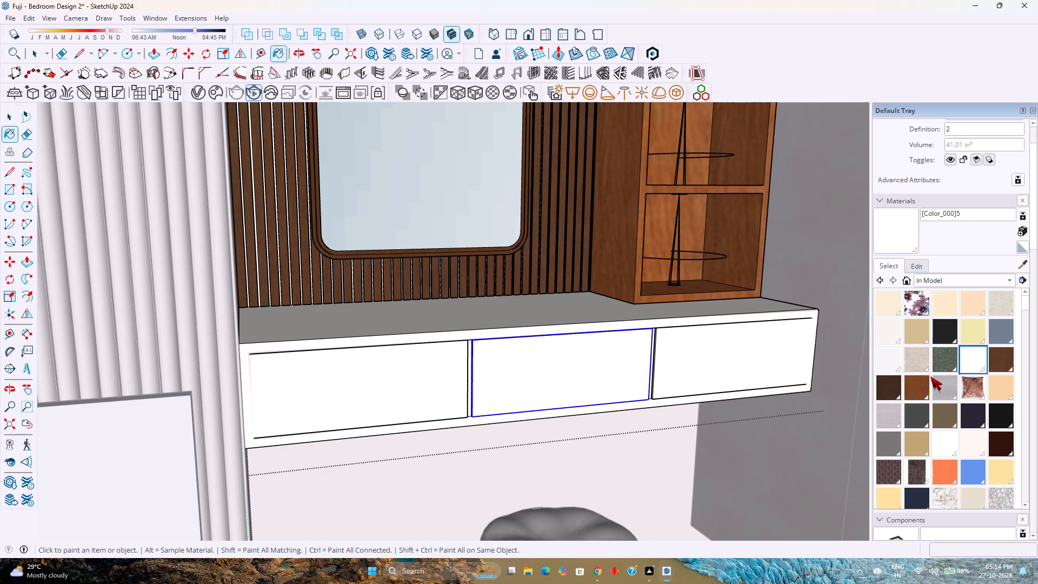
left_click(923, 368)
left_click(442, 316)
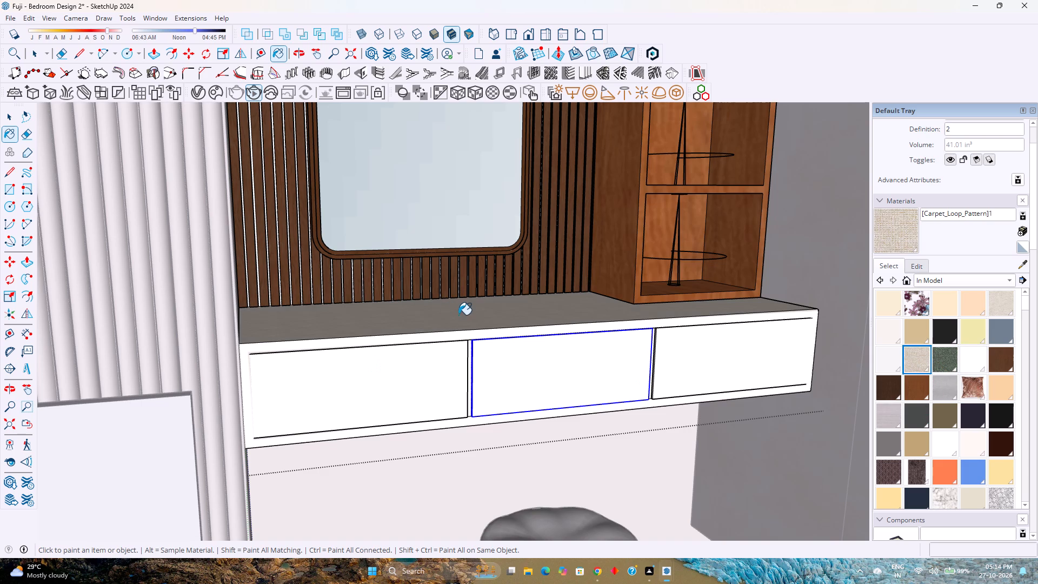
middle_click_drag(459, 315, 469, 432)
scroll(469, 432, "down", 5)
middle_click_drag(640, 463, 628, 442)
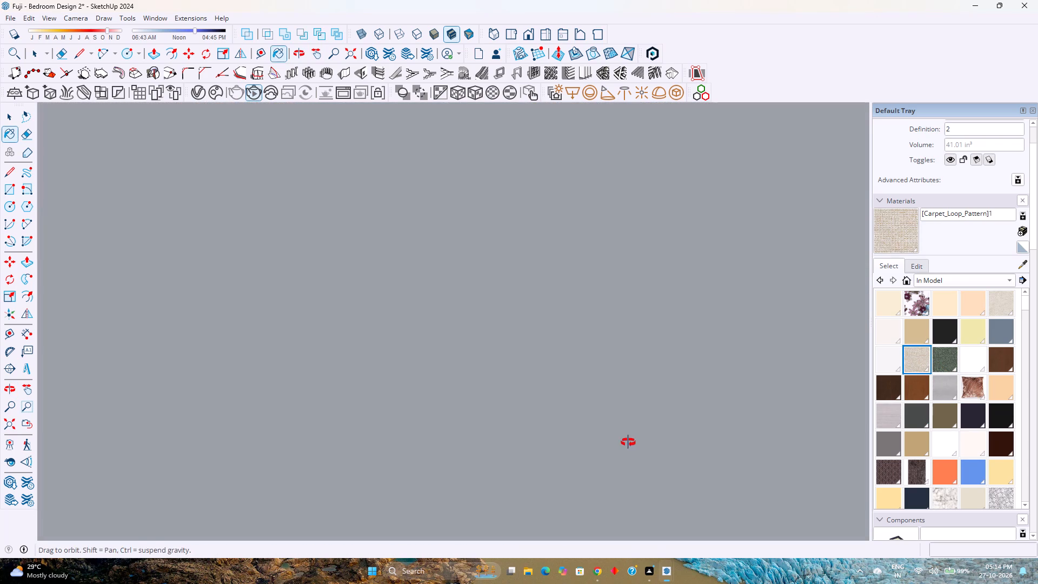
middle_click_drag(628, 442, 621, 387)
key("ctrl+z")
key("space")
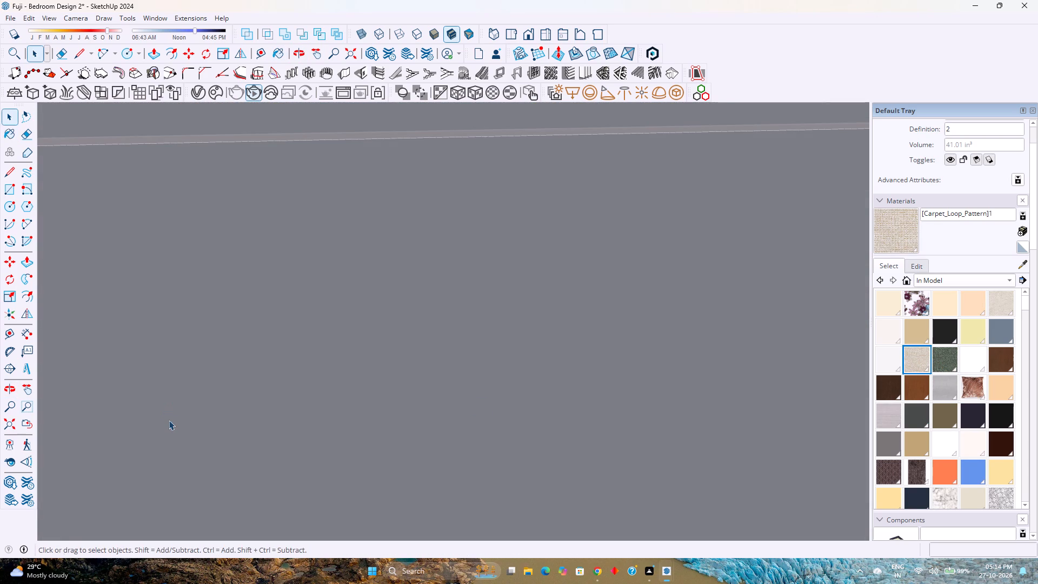
Open the dressing table's carcass and paint its front frame and countertop with 2P1846_Persian-Lace.
left_click(3, 426)
scroll(493, 237, "up", 2)
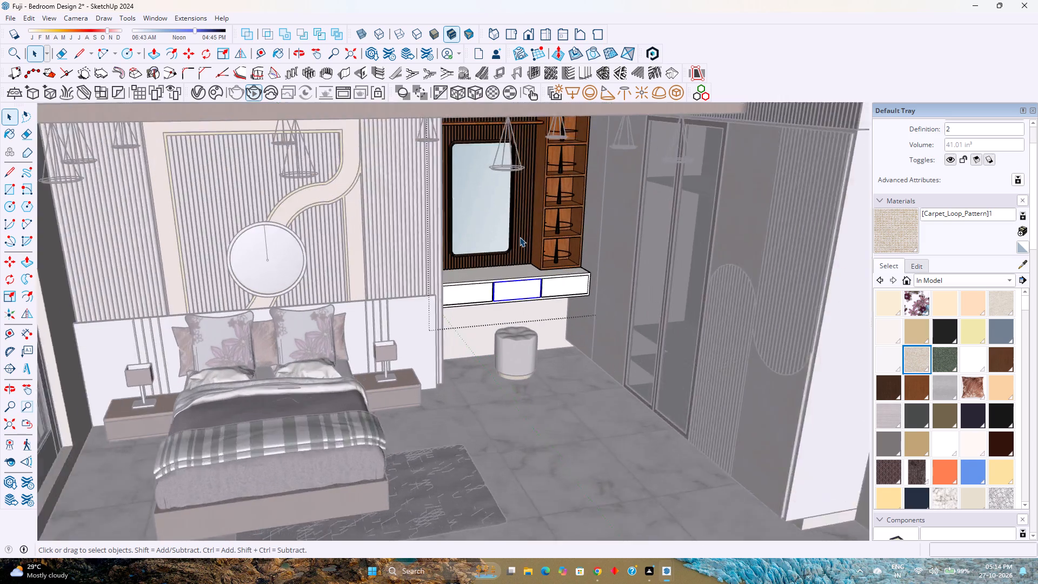
scroll(520, 237, "up", 18)
middle_click_drag(436, 282, 494, 323)
middle_click(494, 323)
middle_click(494, 323)
scroll(494, 323, "up", 1)
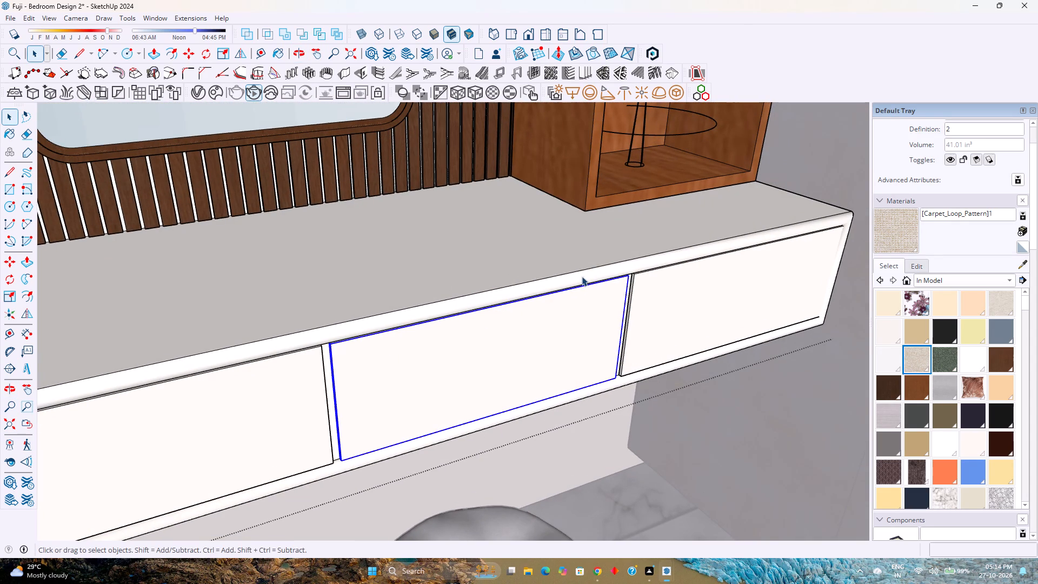
double_click(583, 276)
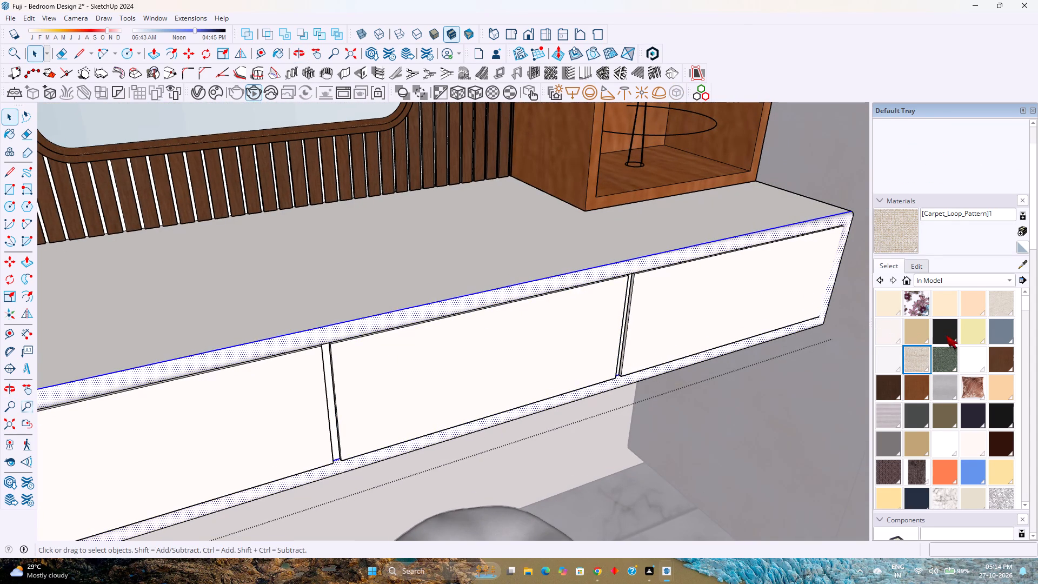
scroll(946, 335, "up", 1)
left_click(886, 336)
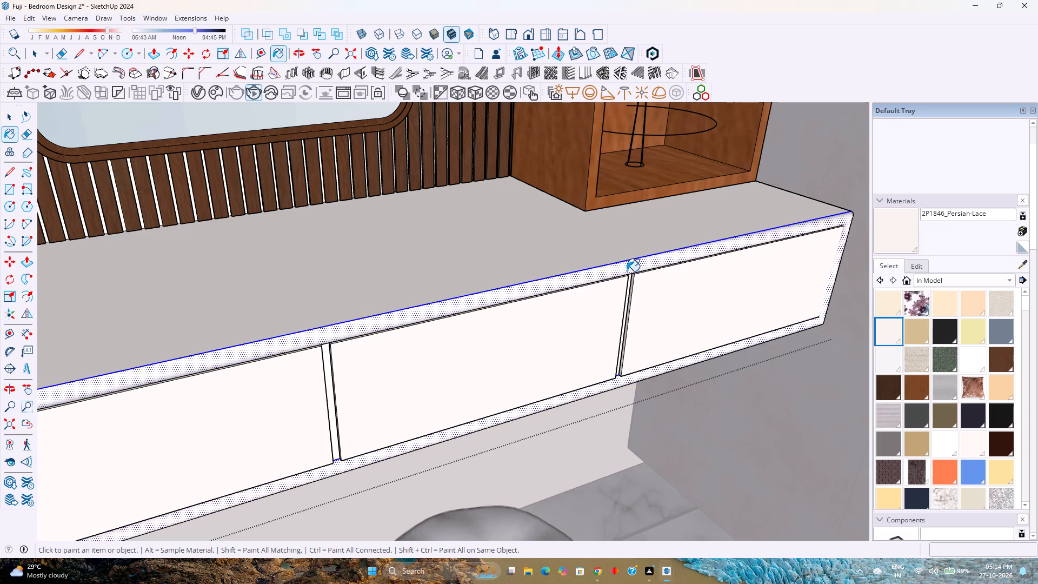
left_click(627, 271)
left_click(437, 275)
key("space")
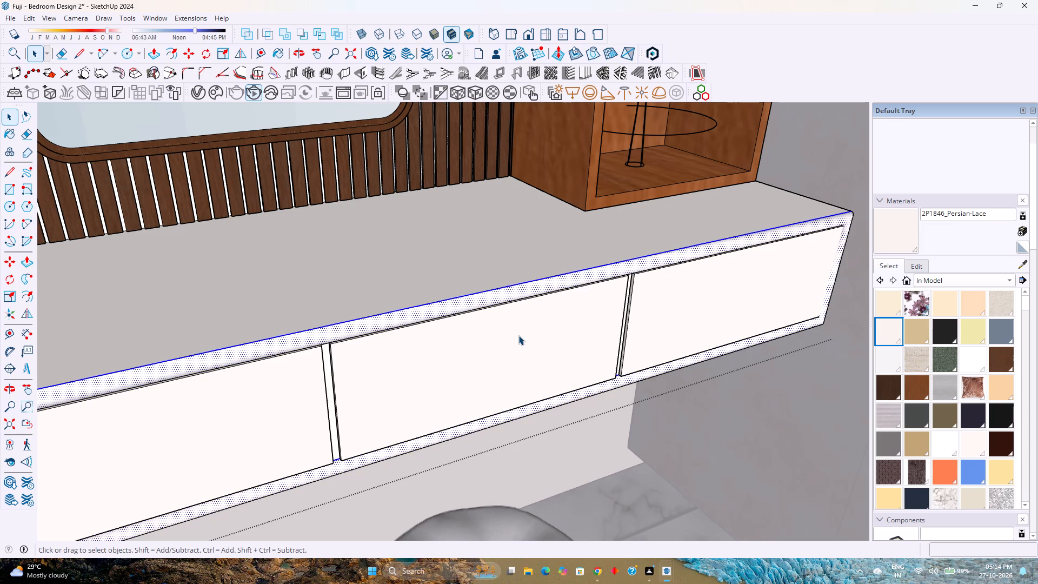
Open the dressing table's middle drawer front for editing.
double_click(518, 335)
scroll(518, 336, "up", 4)
left_click(517, 339)
scroll(517, 339, "down", 4)
middle_click_drag(517, 351, 433, 294)
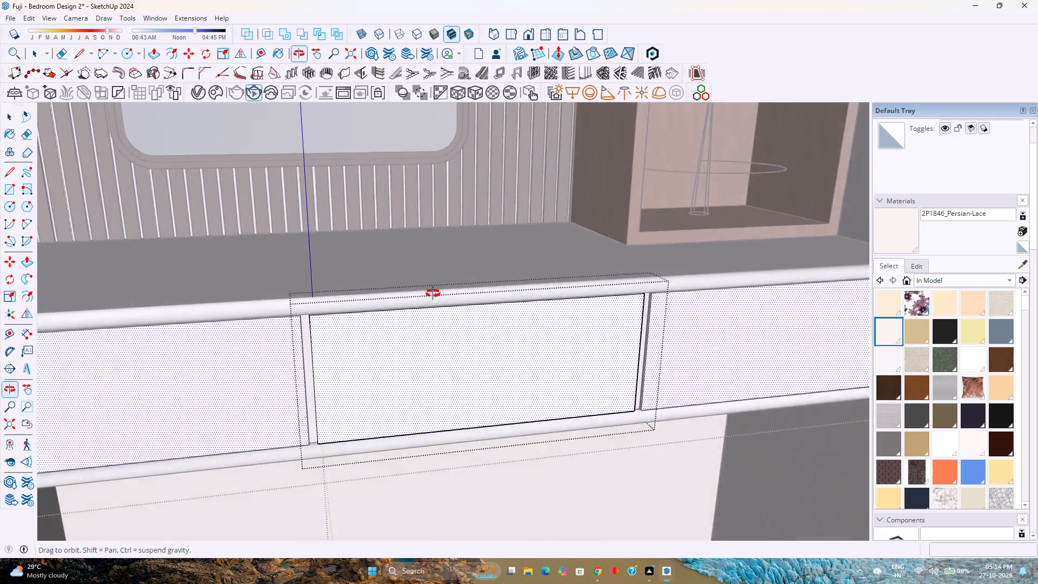
middle_click_drag(433, 294, 411, 282)
scroll(411, 282, "up", 1)
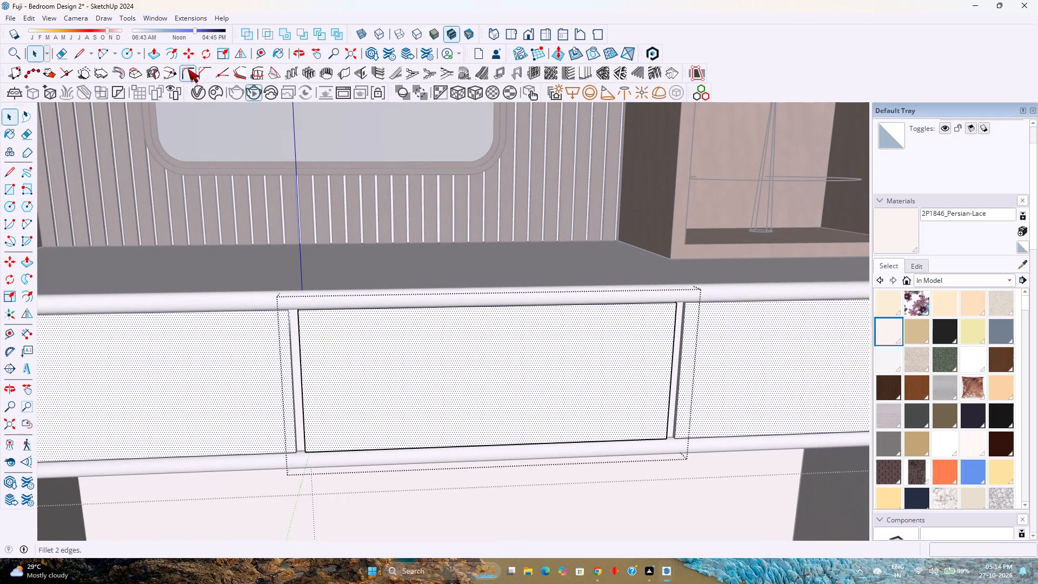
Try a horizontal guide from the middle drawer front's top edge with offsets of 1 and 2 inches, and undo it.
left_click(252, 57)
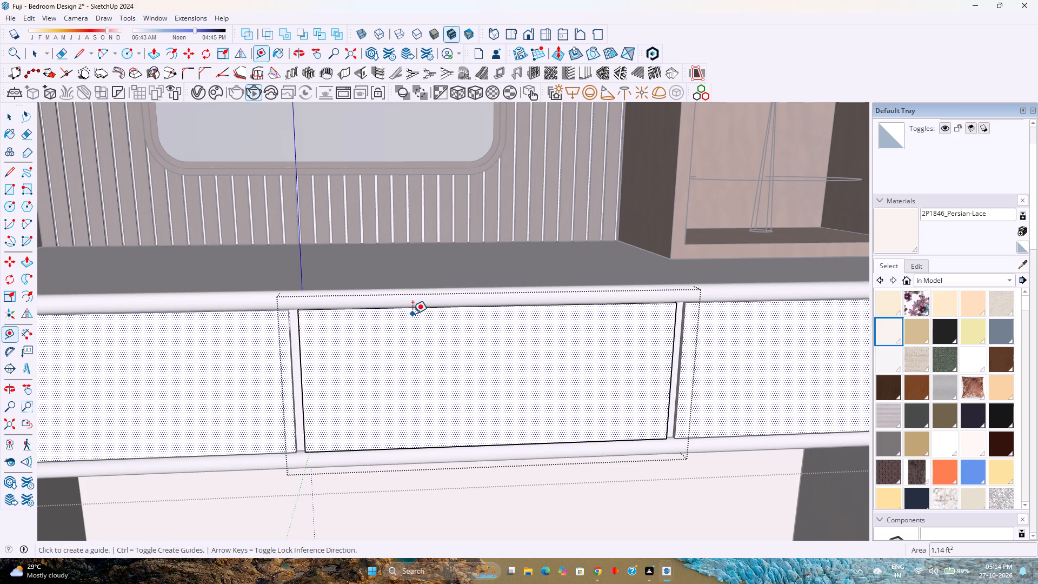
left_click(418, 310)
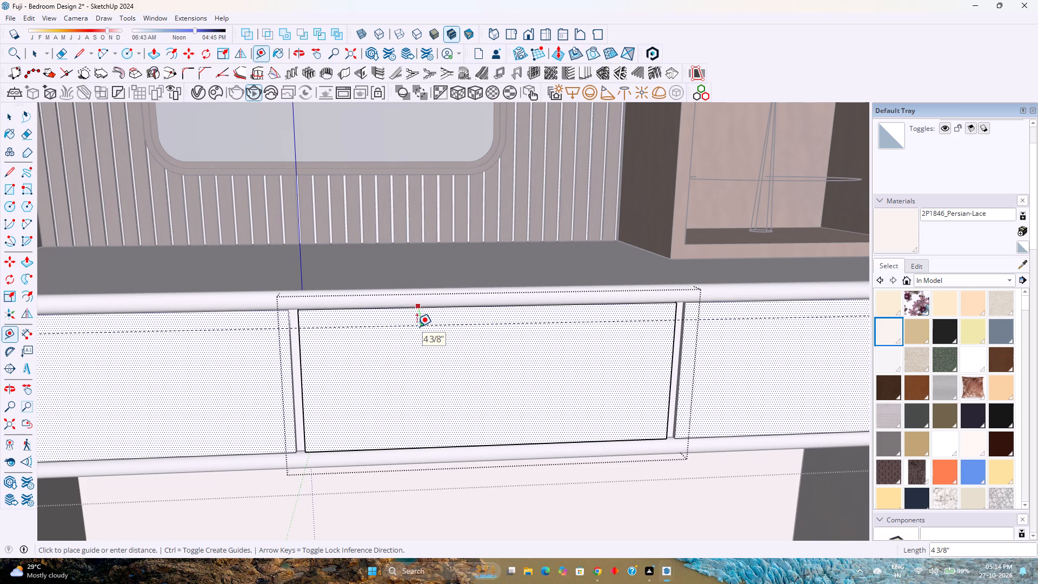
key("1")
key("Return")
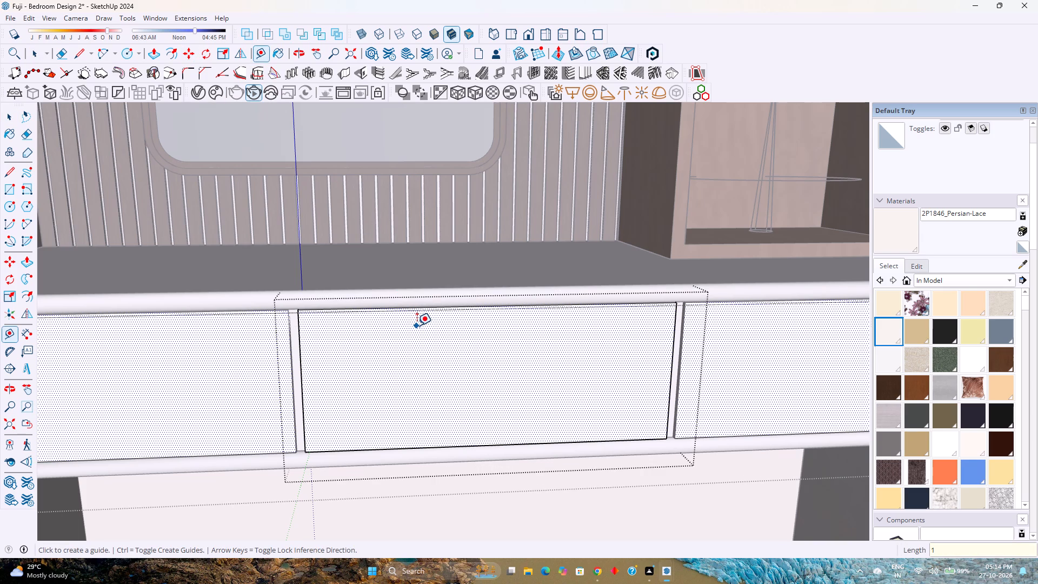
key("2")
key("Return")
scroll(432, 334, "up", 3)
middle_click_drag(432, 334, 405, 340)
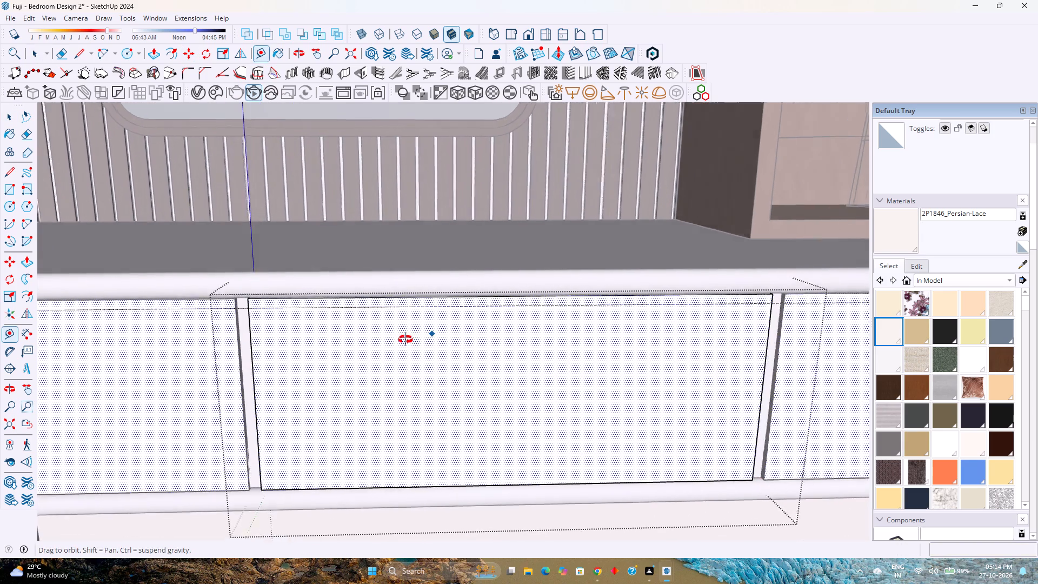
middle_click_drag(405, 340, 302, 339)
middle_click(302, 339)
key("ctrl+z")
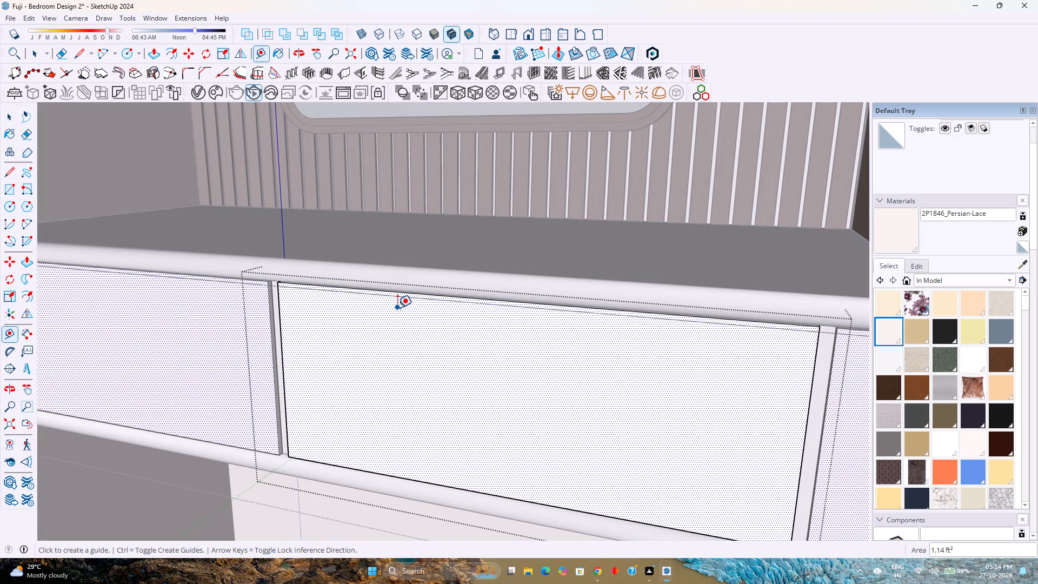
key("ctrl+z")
Place a horizontal guide 6 inches above the middle drawer front's bottom edge and a second one 0.5 inch above it.
left_click(418, 483)
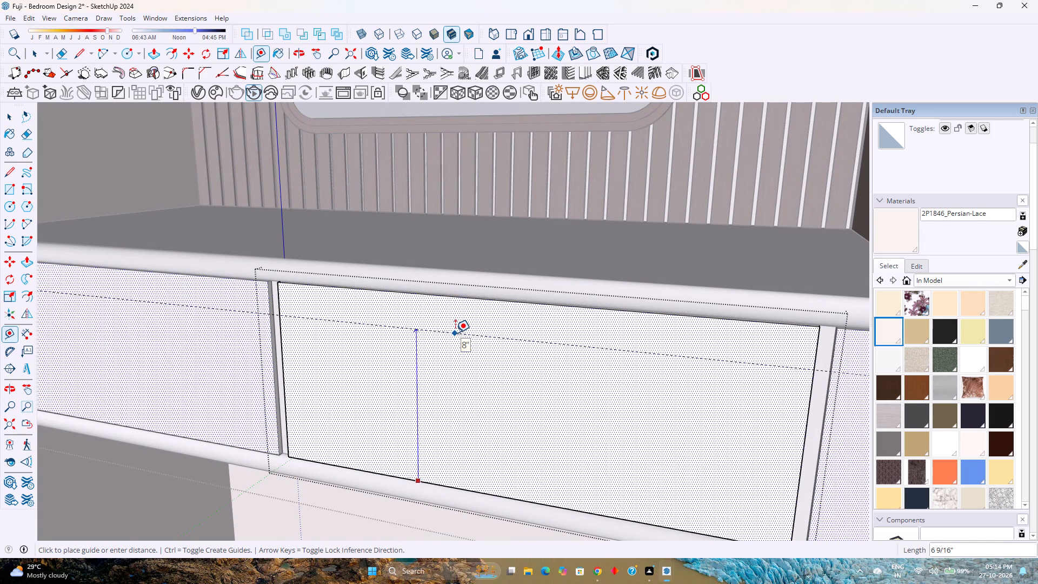
key("6")
key("Return")
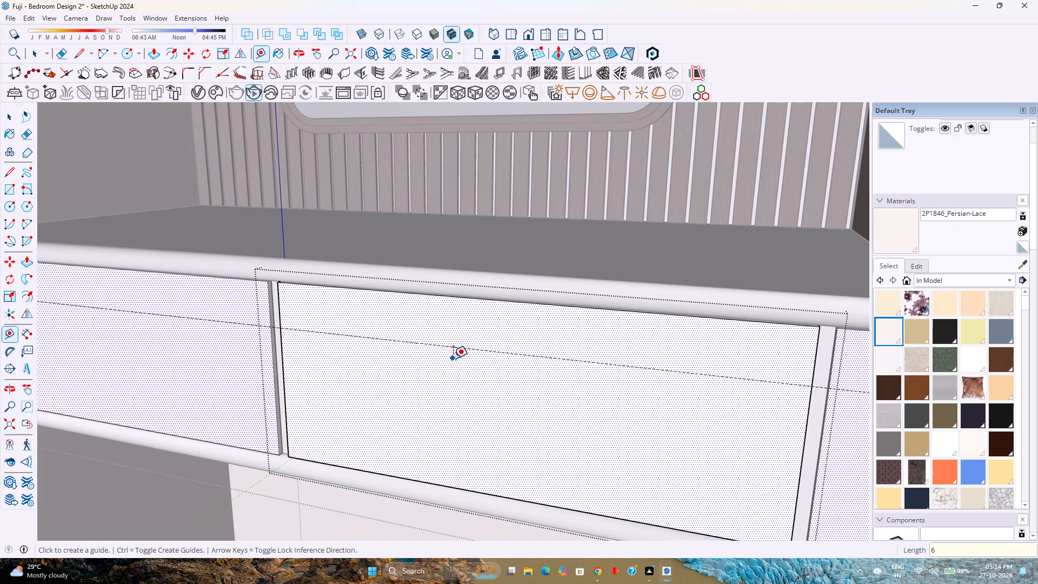
left_click(452, 349)
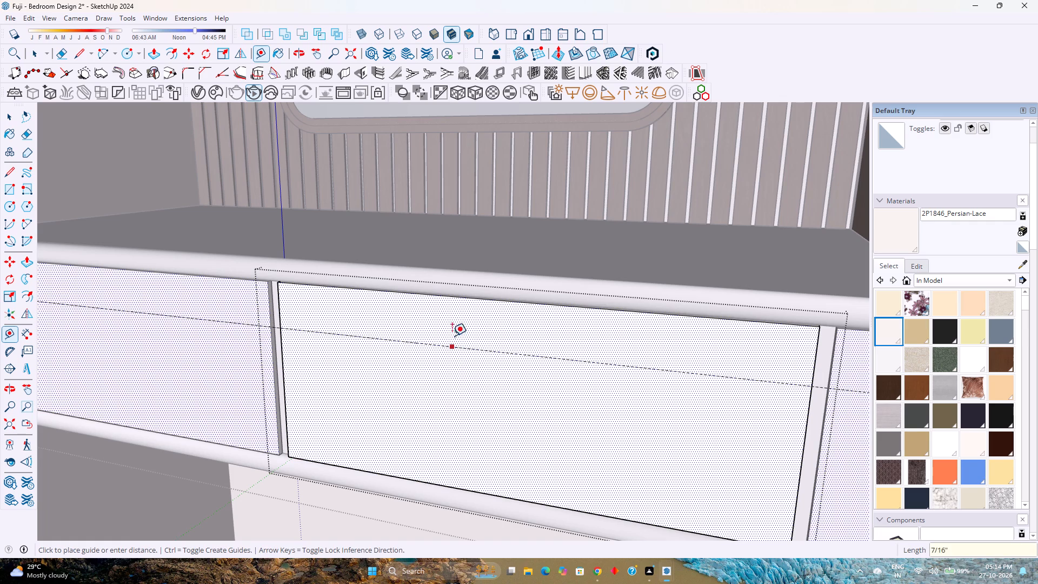
type("0.5")
key("Return")
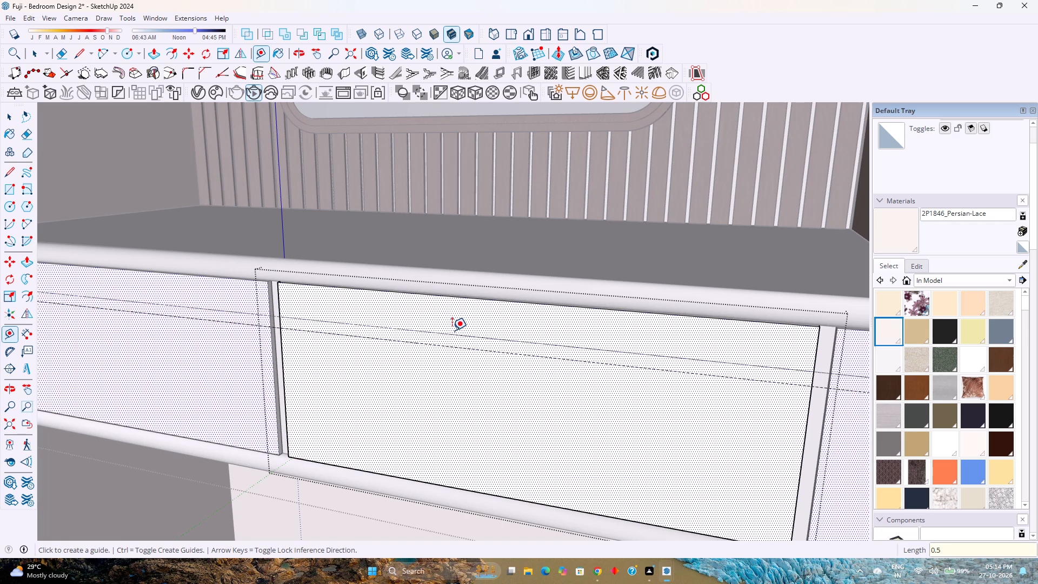
Place vertical guides 6 inches in from the left and right edges of the middle drawer front.
middle_click_drag(384, 341, 485, 324)
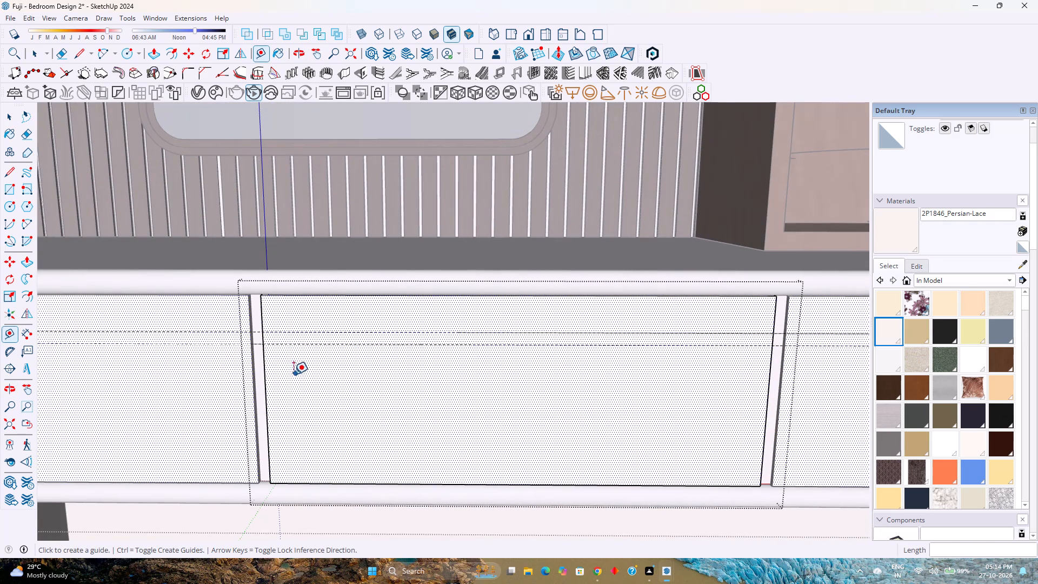
left_click(265, 375)
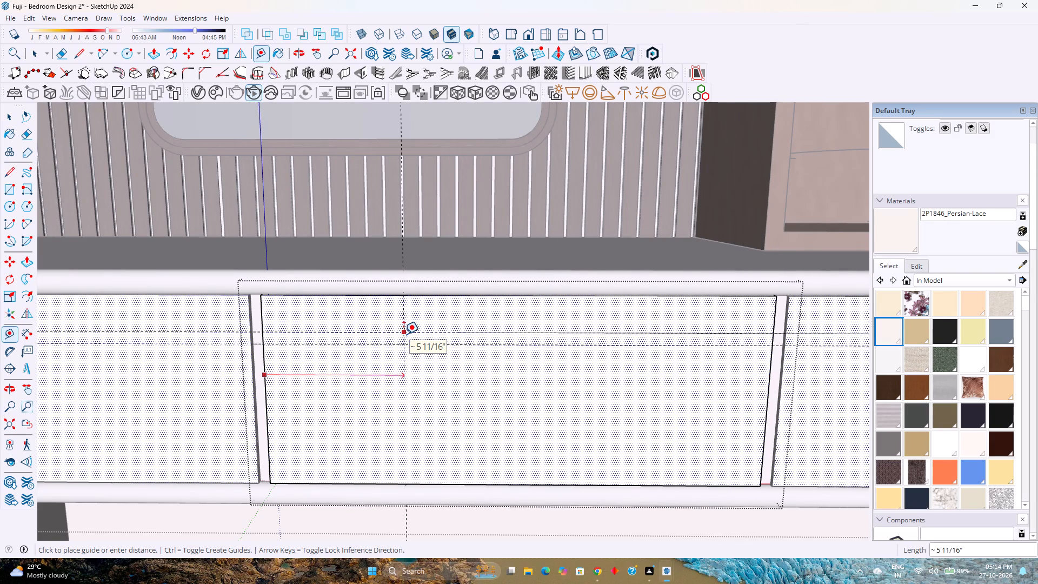
key("6")
key("Return")
middle_click_drag(730, 386, 704, 393)
middle_click(704, 393)
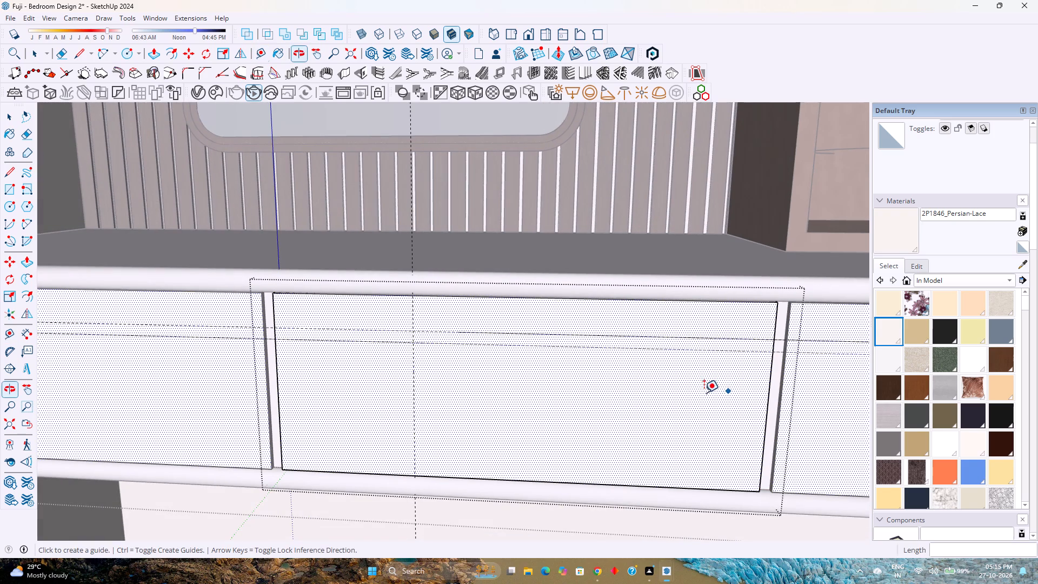
left_click(770, 368)
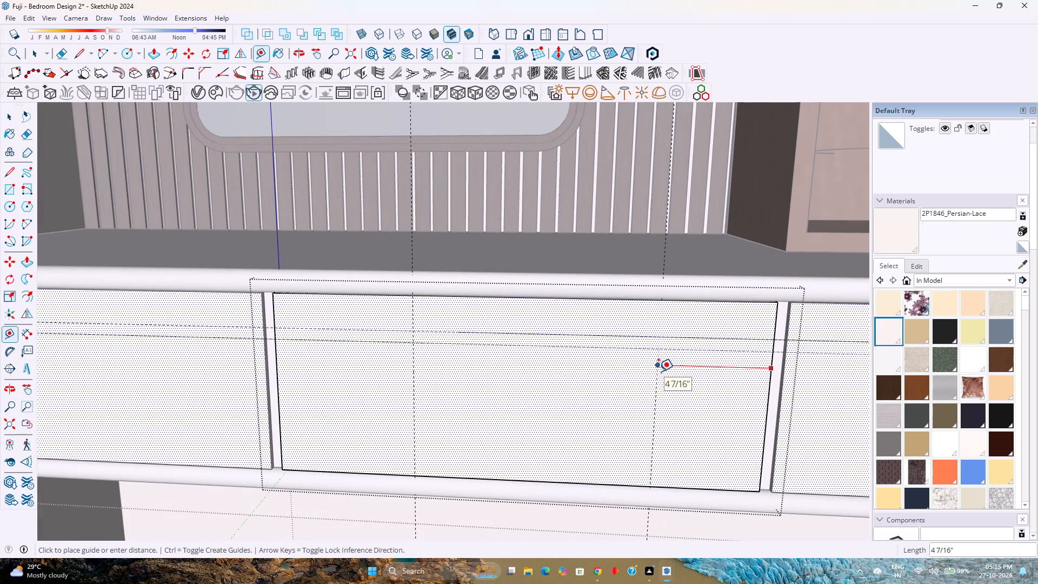
key("6")
key("Return")
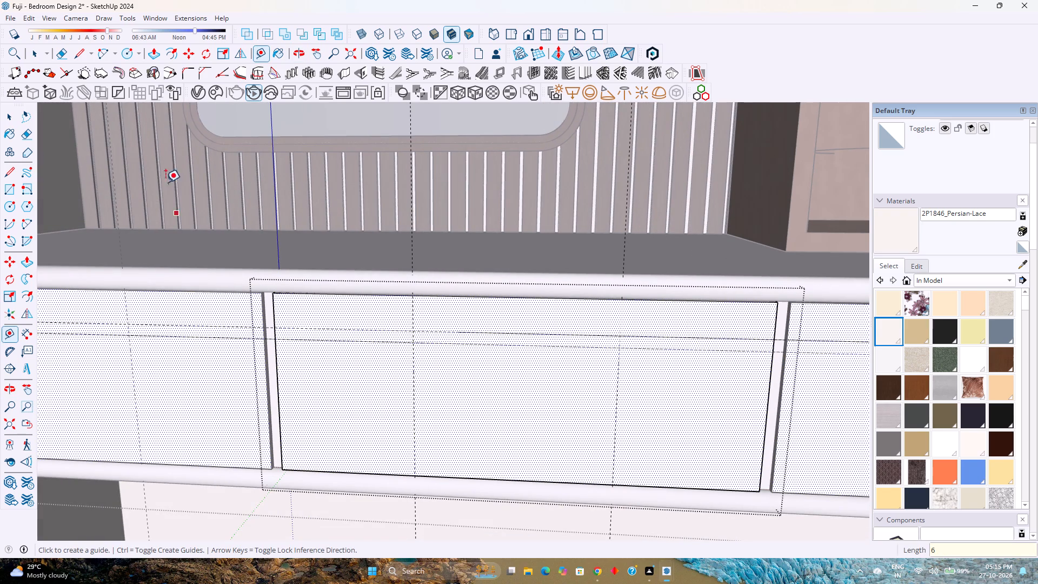
Draw a handle slot rectangle about 8 1/2 by 1/2 inches between the guides on the middle drawer front.
key("r")
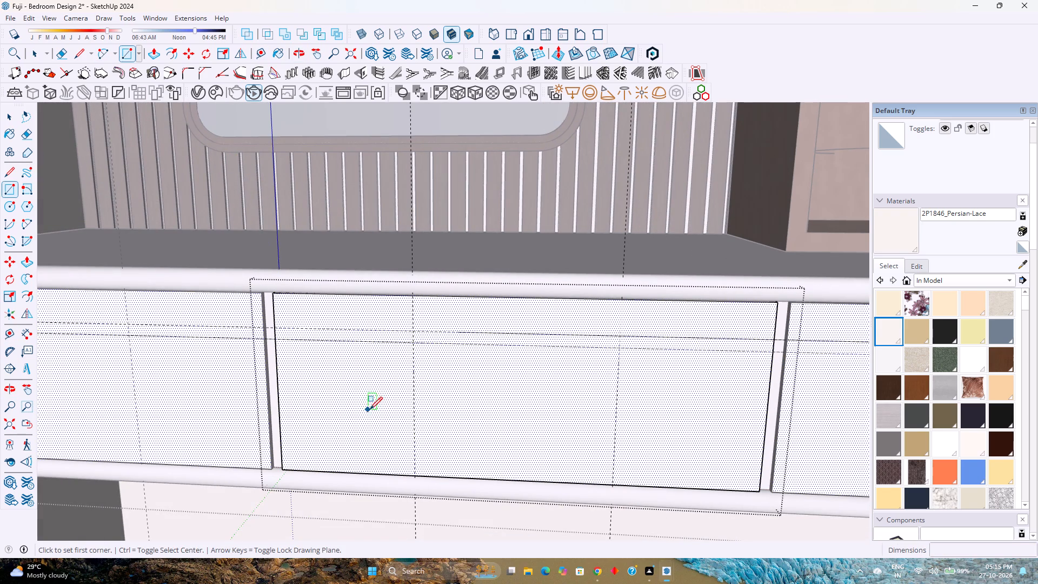
left_click(414, 331)
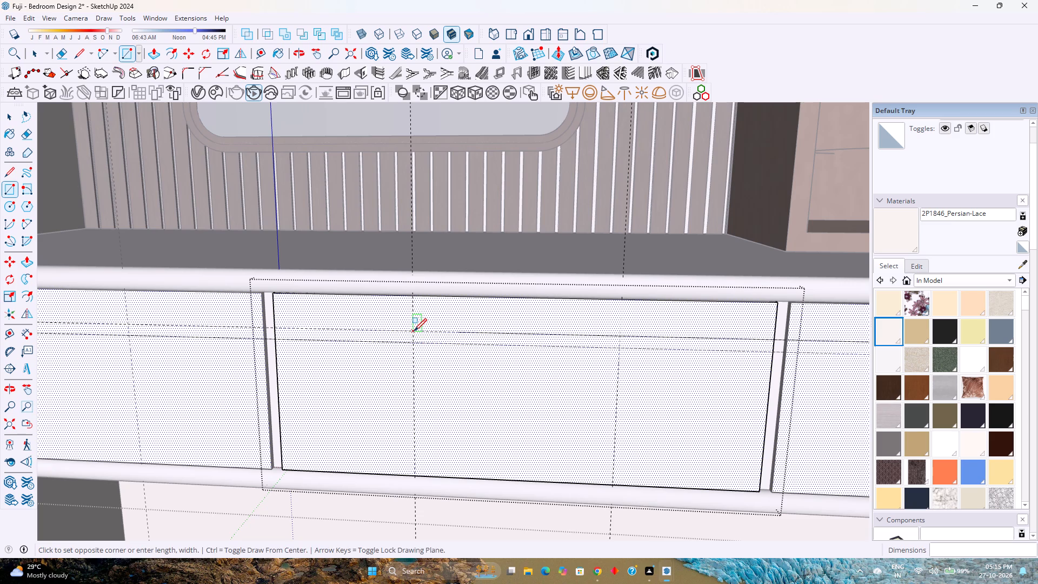
left_click(621, 347)
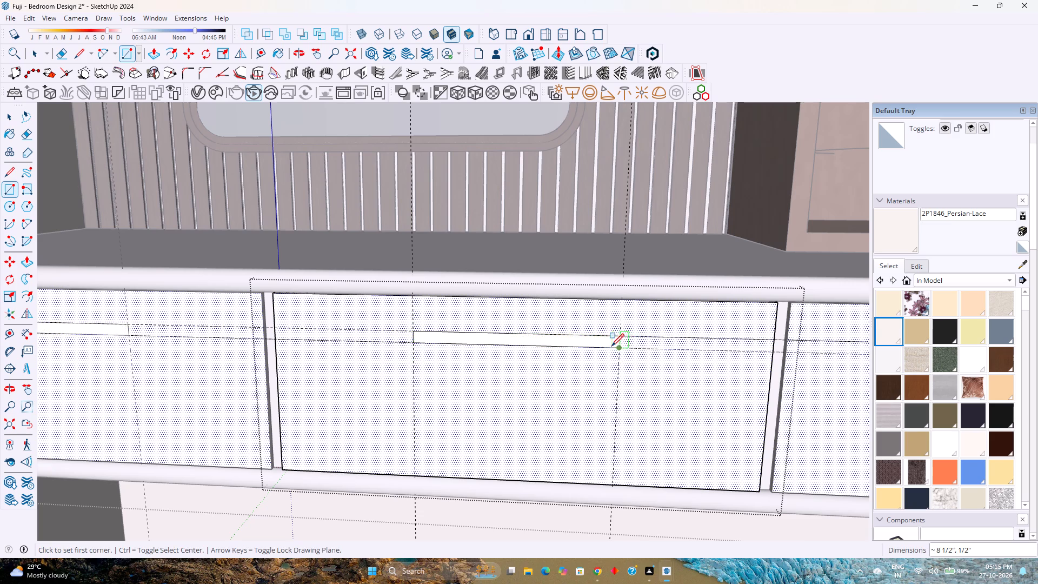
Recess the handle slot rectangle 0.5 inch into the middle drawer front with Push/Pull.
scroll(610, 346, "up", 7)
middle_click_drag(610, 346, 542, 342)
key("p")
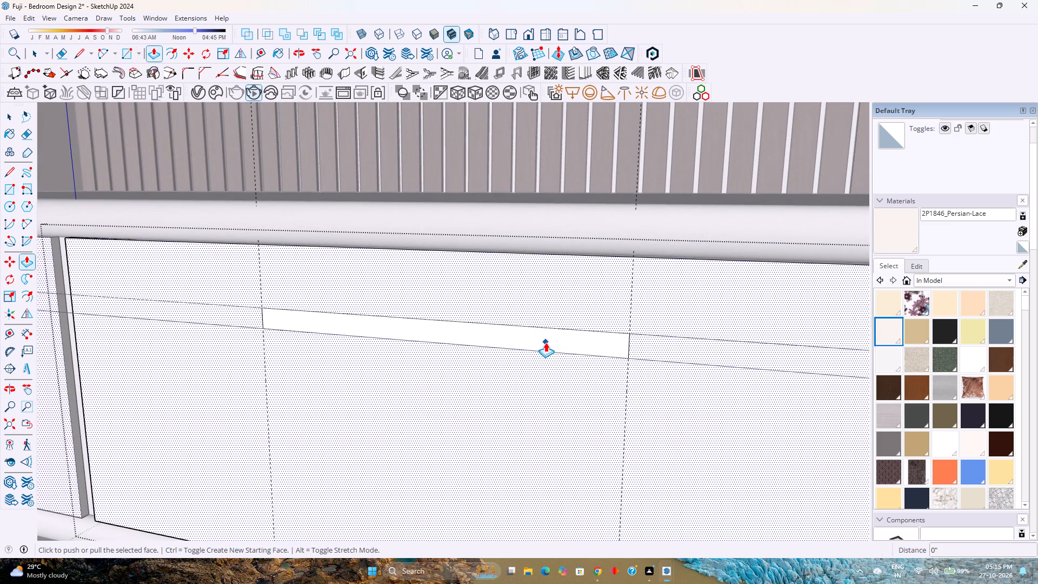
left_click(544, 343)
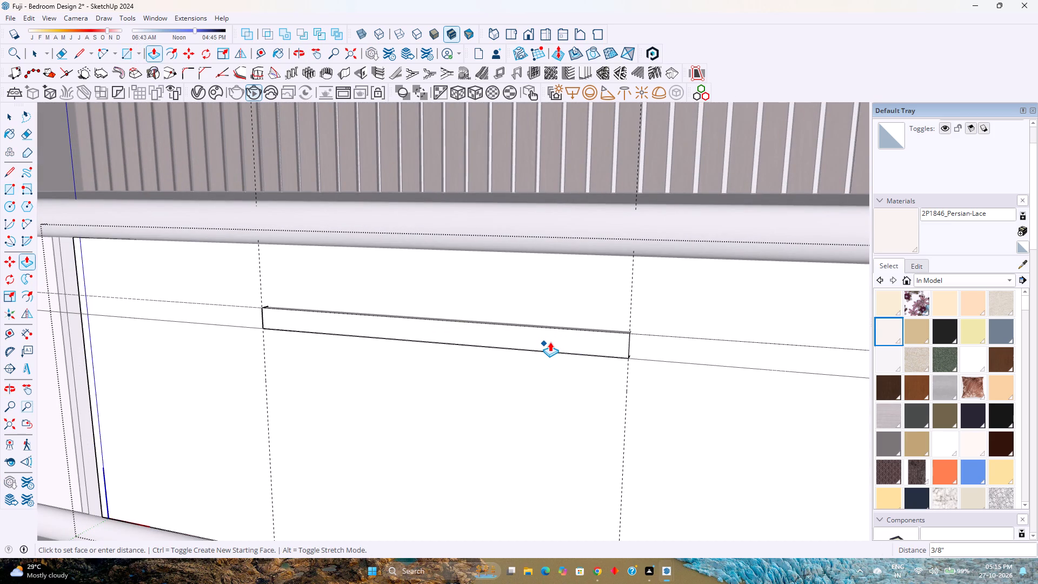
key("Escape")
left_click(545, 344)
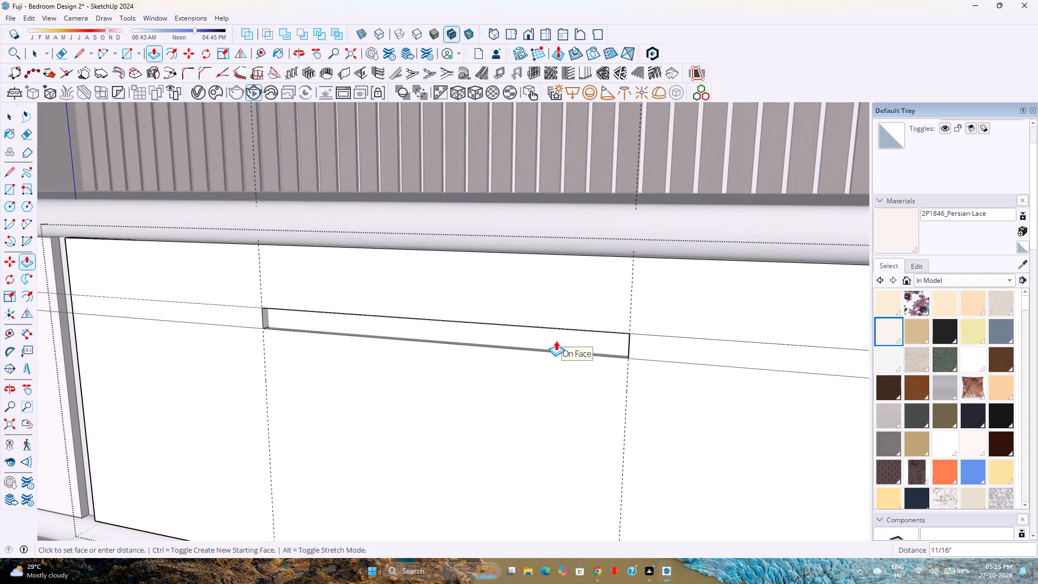
type("0.5")
key("Return")
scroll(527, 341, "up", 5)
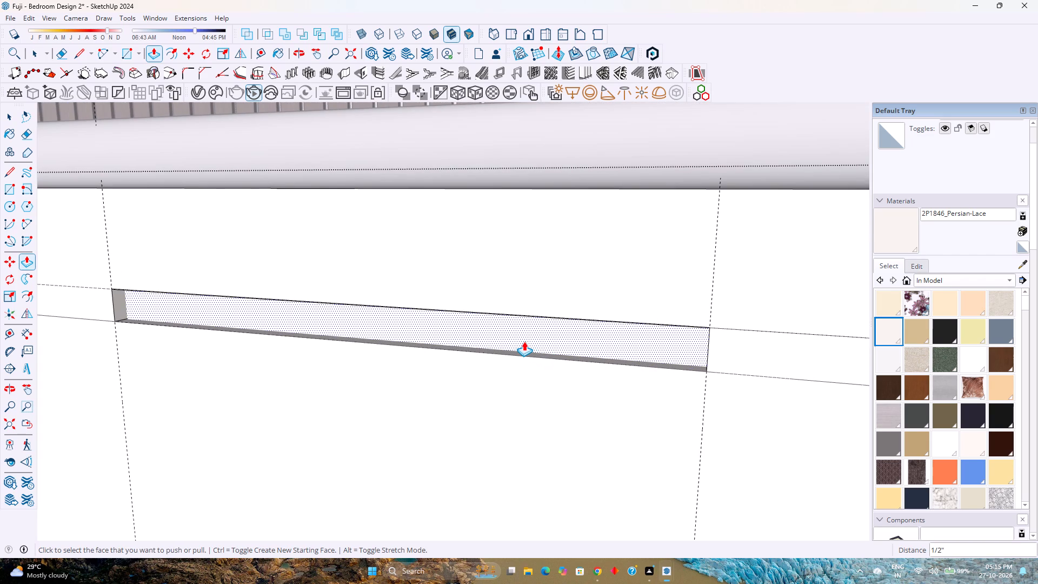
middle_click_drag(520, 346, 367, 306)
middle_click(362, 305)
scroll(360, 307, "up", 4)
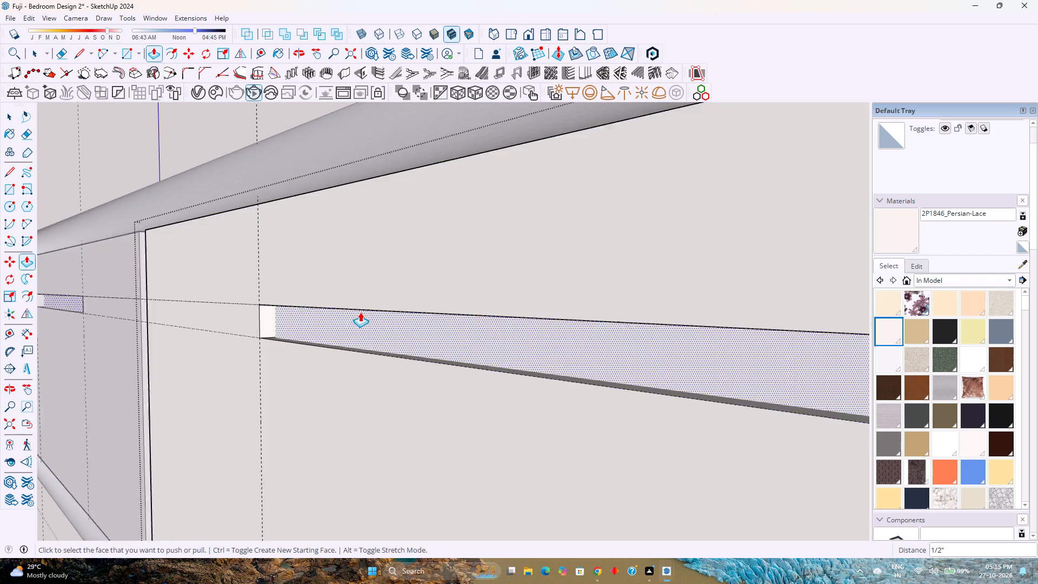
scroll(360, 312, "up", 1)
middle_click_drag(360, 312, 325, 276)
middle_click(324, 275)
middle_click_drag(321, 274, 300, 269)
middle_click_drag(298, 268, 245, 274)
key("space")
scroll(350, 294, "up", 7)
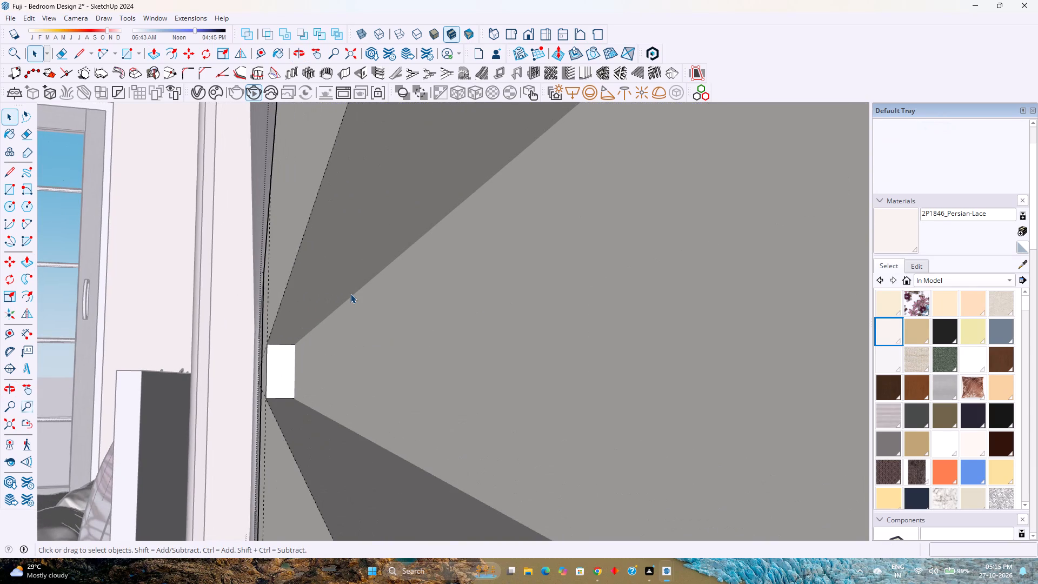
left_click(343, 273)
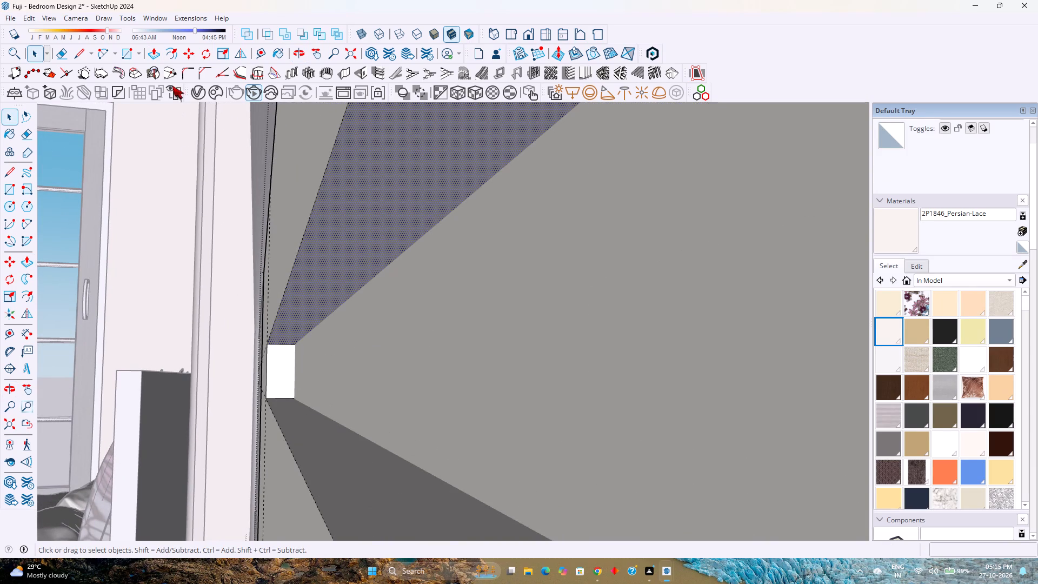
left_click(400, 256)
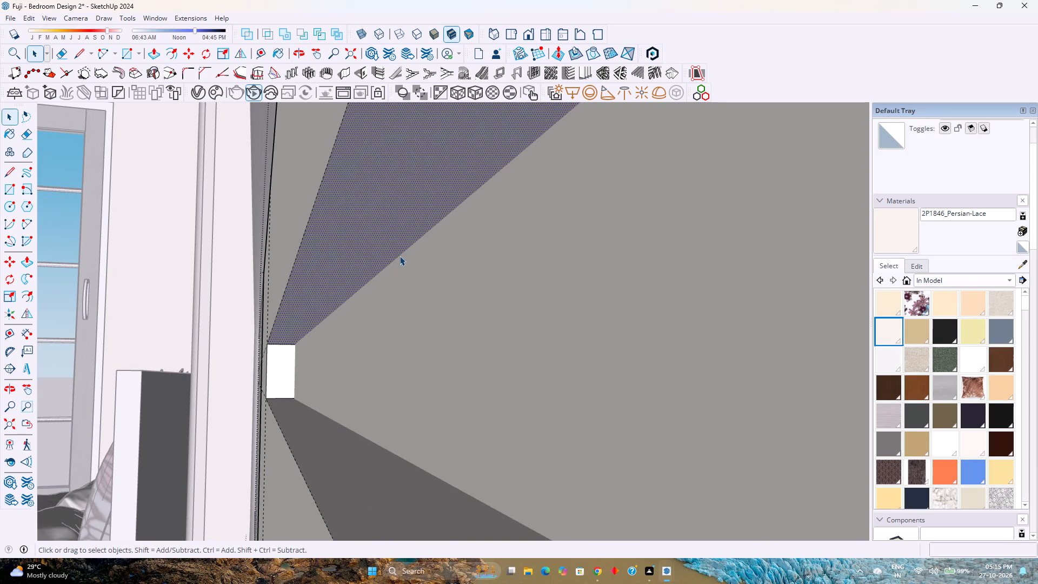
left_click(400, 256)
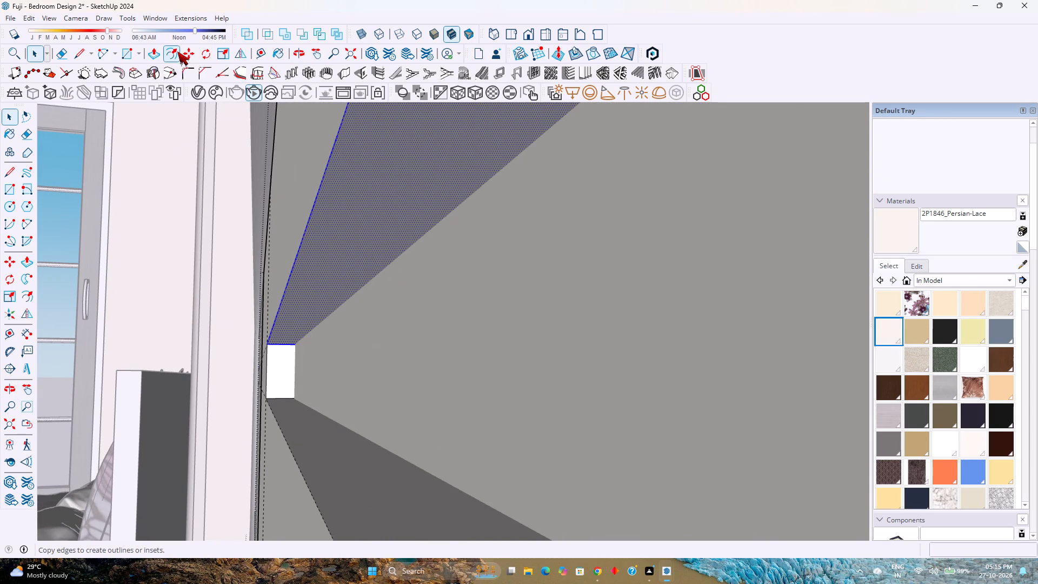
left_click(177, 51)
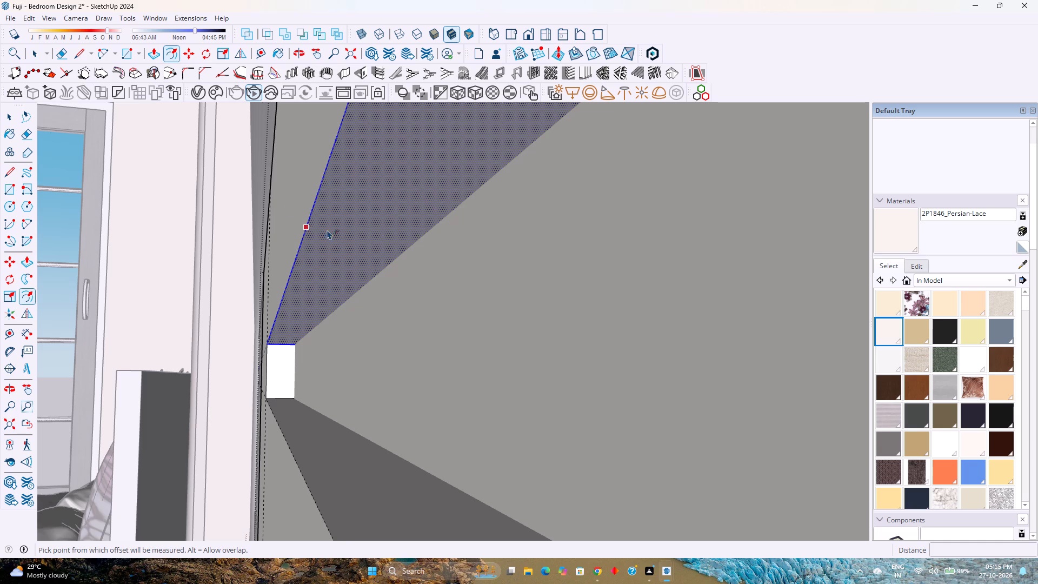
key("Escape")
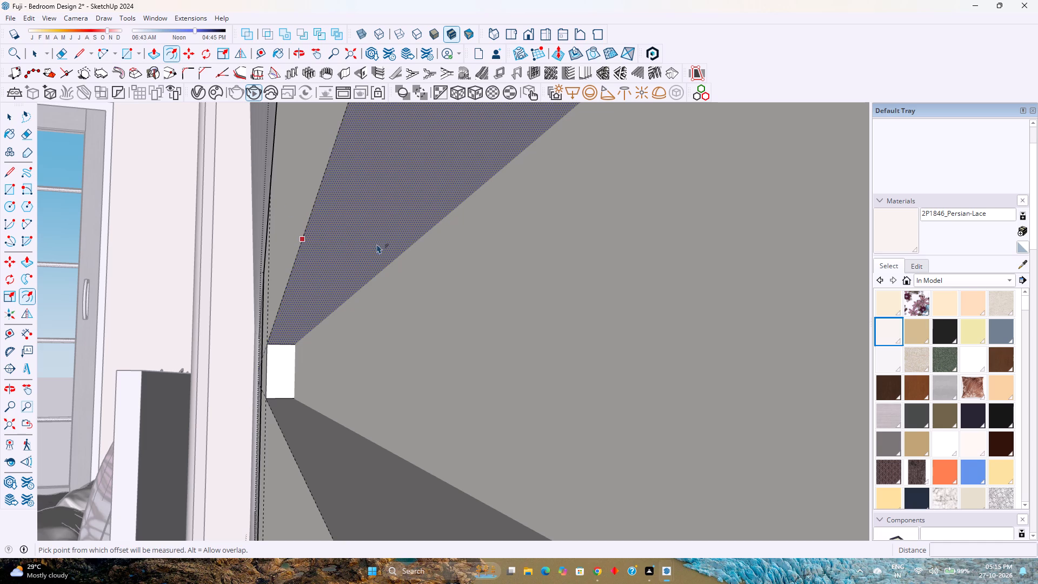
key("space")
Copy the front edge of the slot's top inner face about 3/16 inch inward along the green axis.
left_click(313, 207)
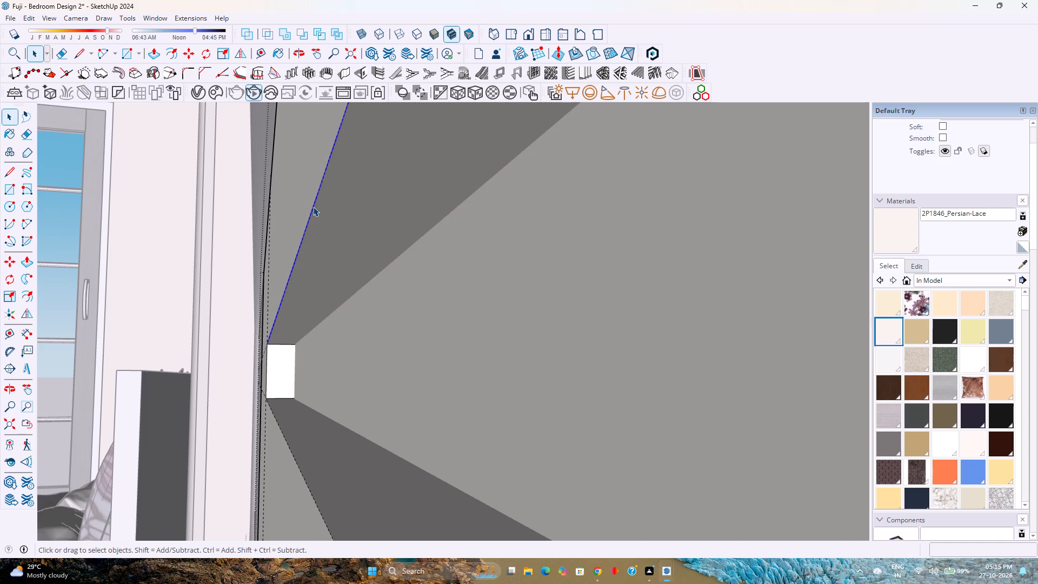
key("m")
left_click(313, 218)
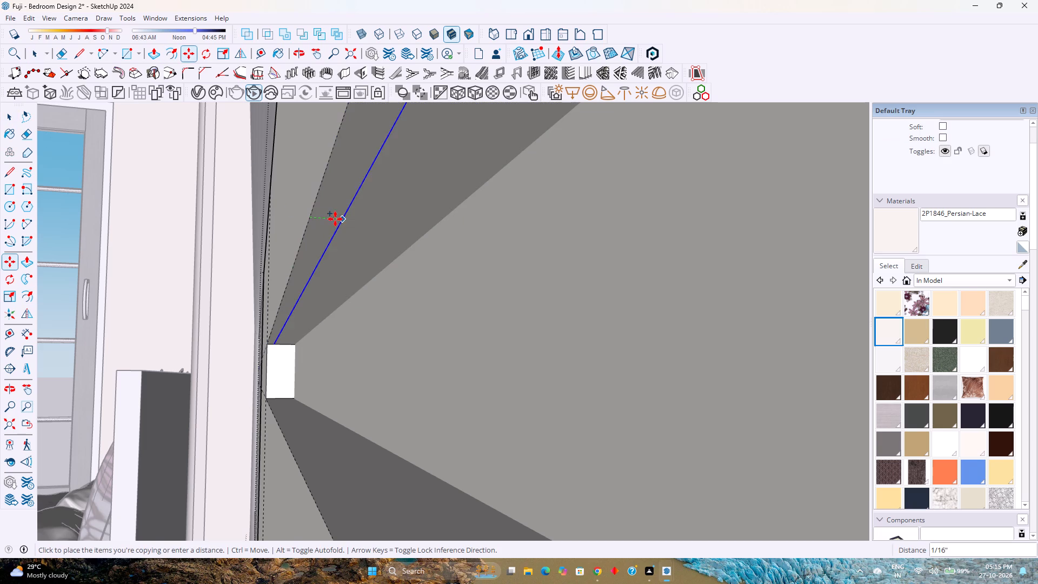
key("Left")
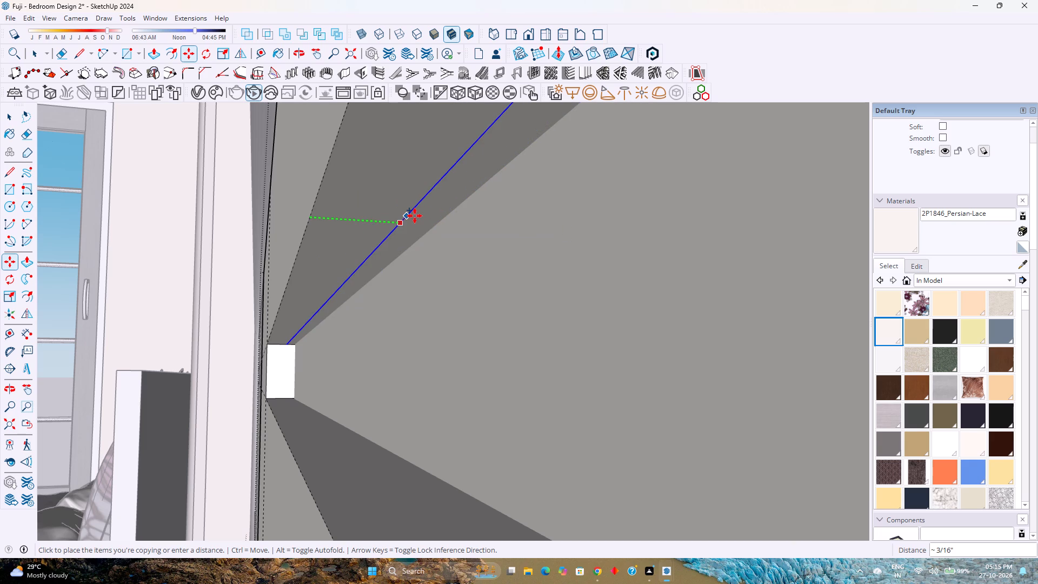
left_click(415, 216)
Push the narrow rear strip of the slot's top inner face 0.5 inch with Push/Pull.
key("p")
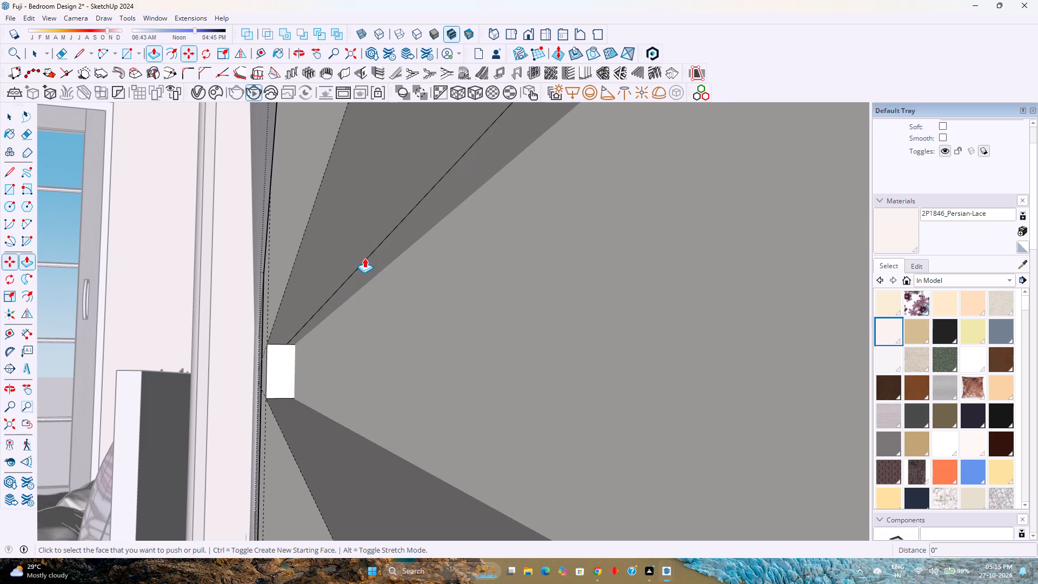
left_click(416, 228)
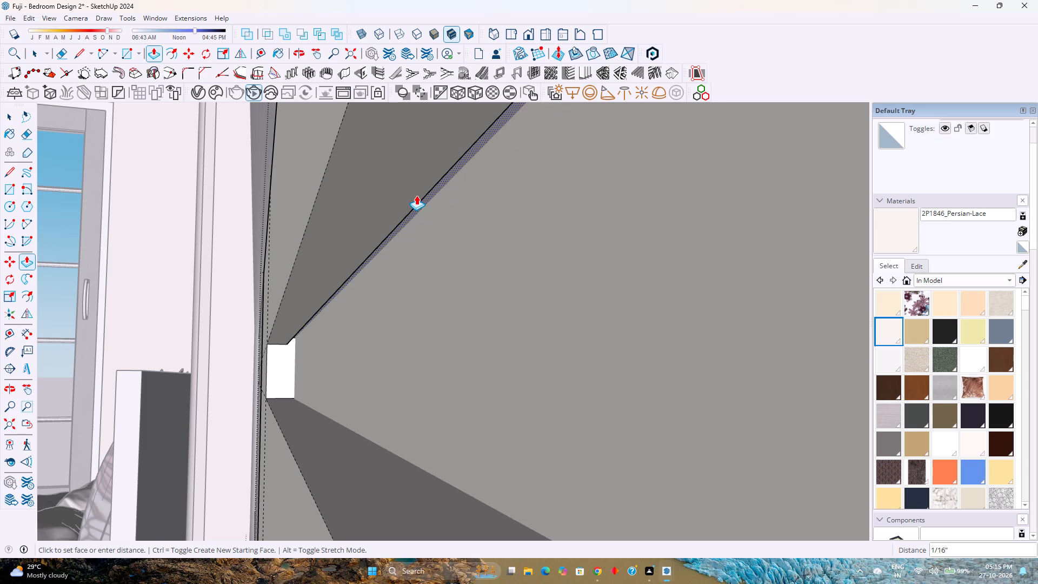
type("0.5")
key("Return")
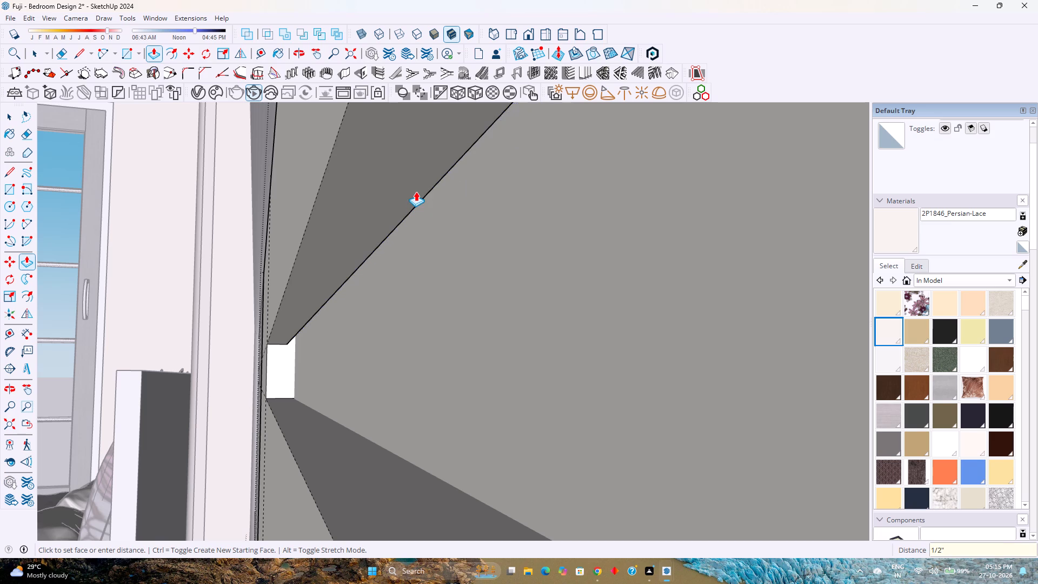
key("space")
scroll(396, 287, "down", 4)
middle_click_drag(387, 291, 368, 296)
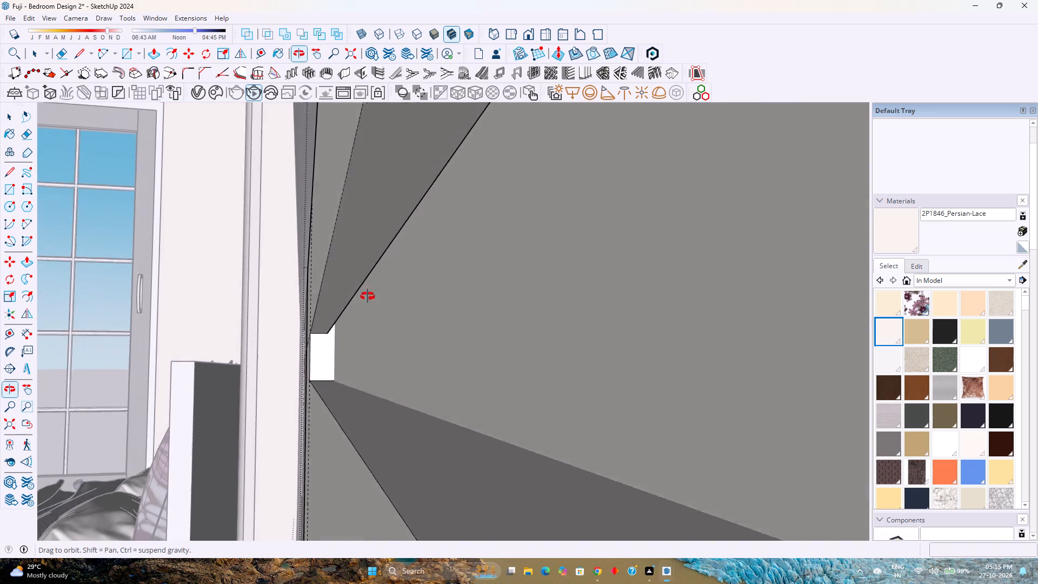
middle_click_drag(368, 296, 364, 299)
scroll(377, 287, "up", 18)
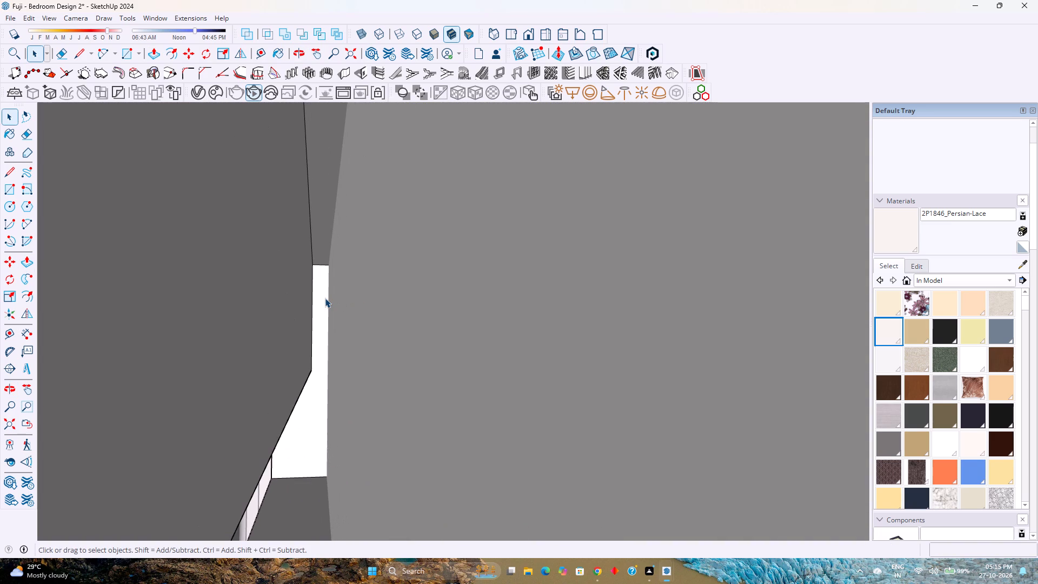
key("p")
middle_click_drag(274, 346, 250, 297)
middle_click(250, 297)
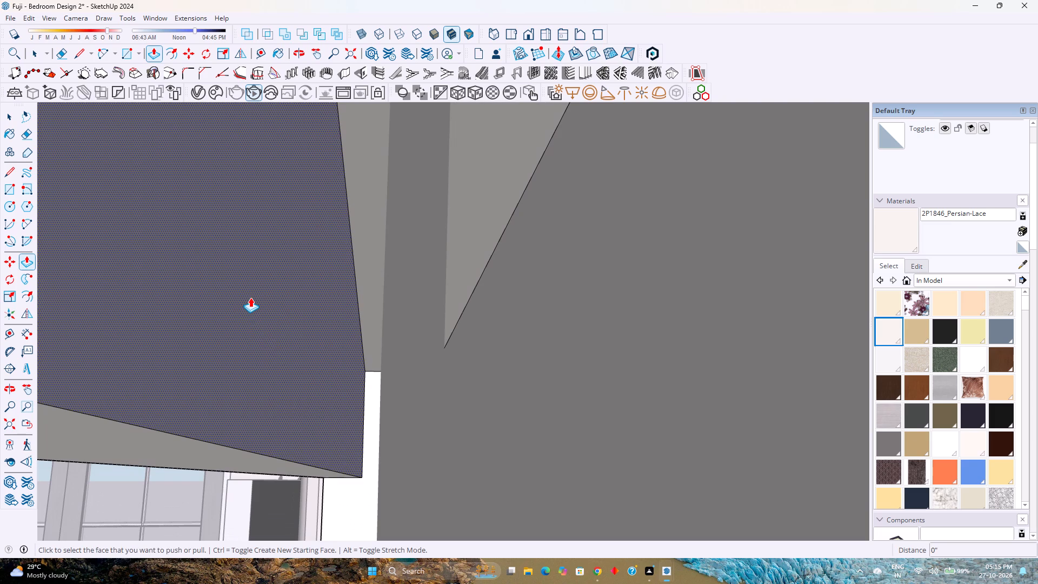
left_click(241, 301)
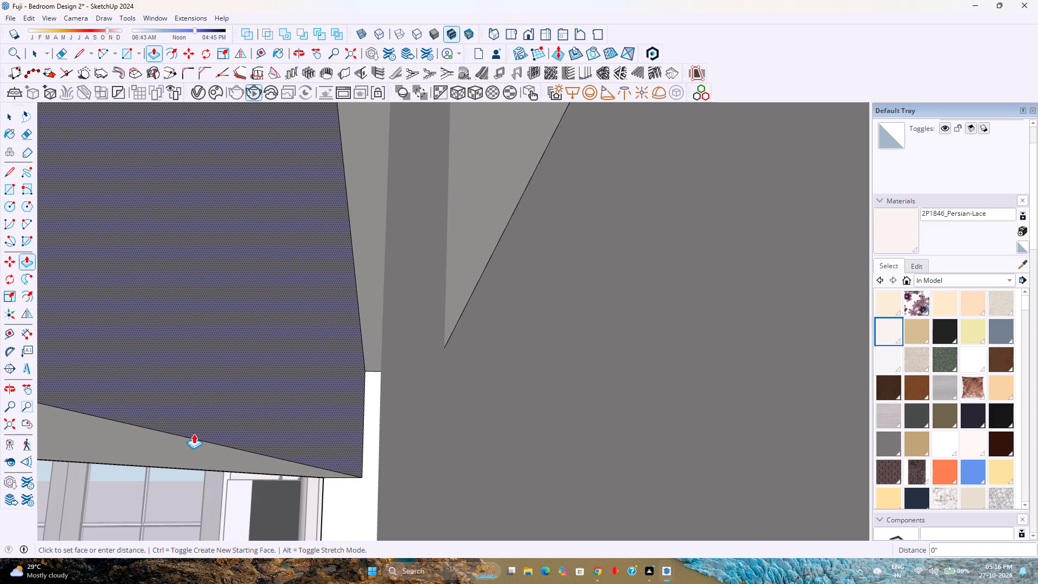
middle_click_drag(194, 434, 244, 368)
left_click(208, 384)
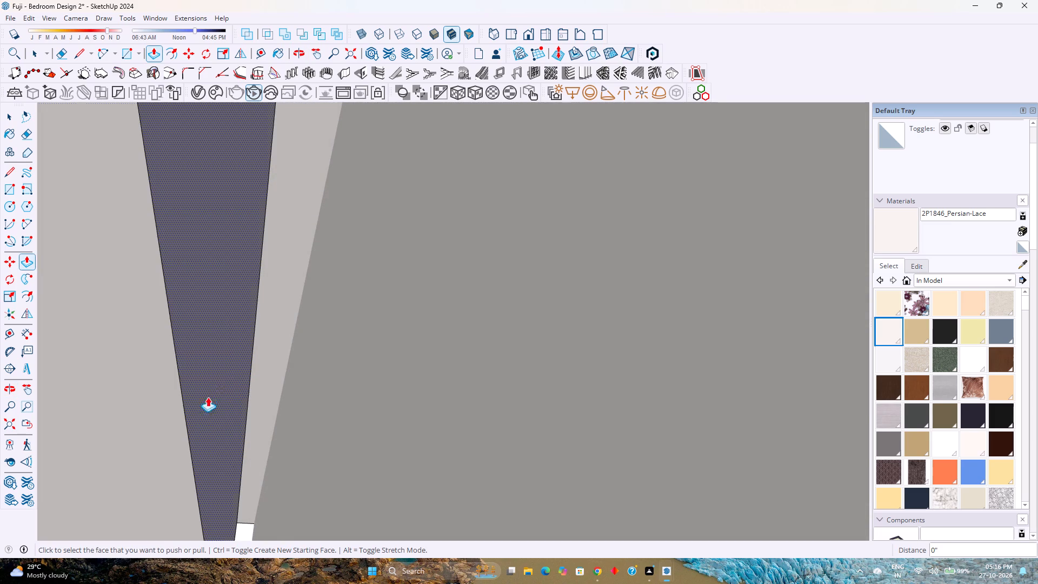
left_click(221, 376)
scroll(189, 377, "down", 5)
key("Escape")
Push/Pull the inner face along the slot's upper front by about 1/16 inch.
scroll(221, 359, "down", 4)
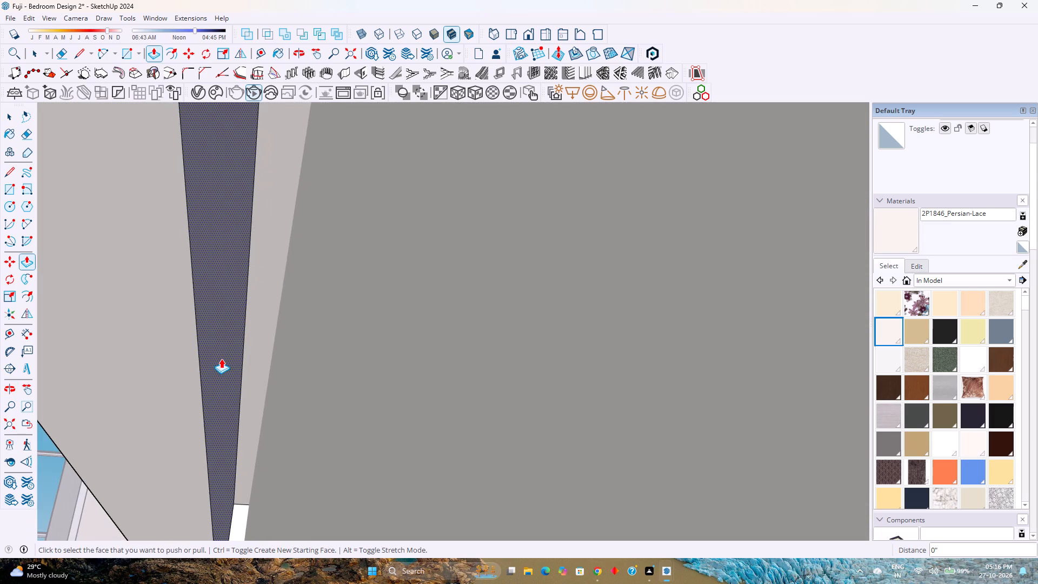
middle_click_drag(221, 359, 204, 421)
middle_click(204, 421)
middle_click_drag(206, 411, 214, 407)
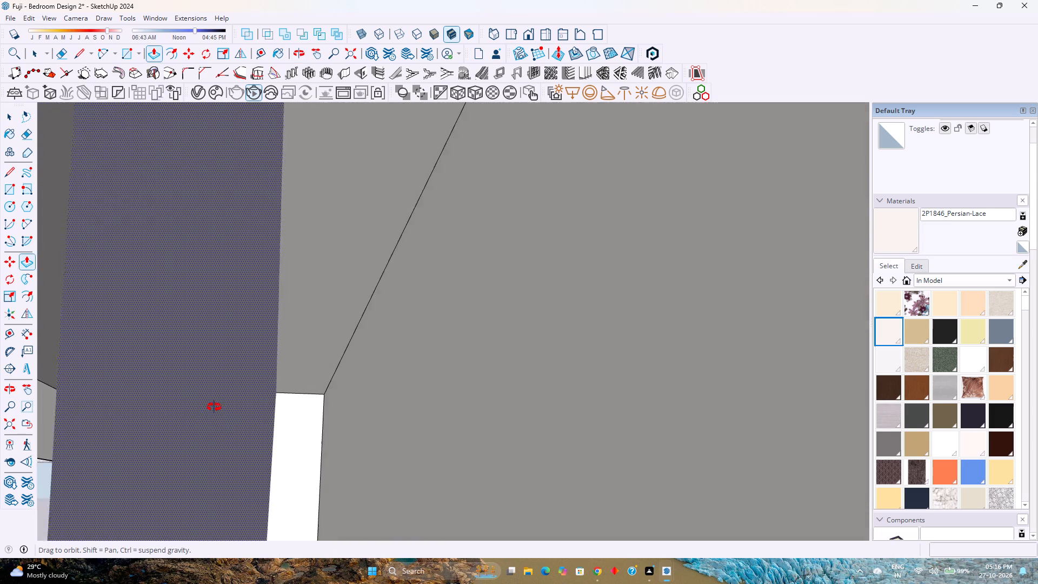
middle_click_drag(214, 407, 246, 400)
middle_click(246, 400)
scroll(169, 419, "up", 3)
left_click(140, 422)
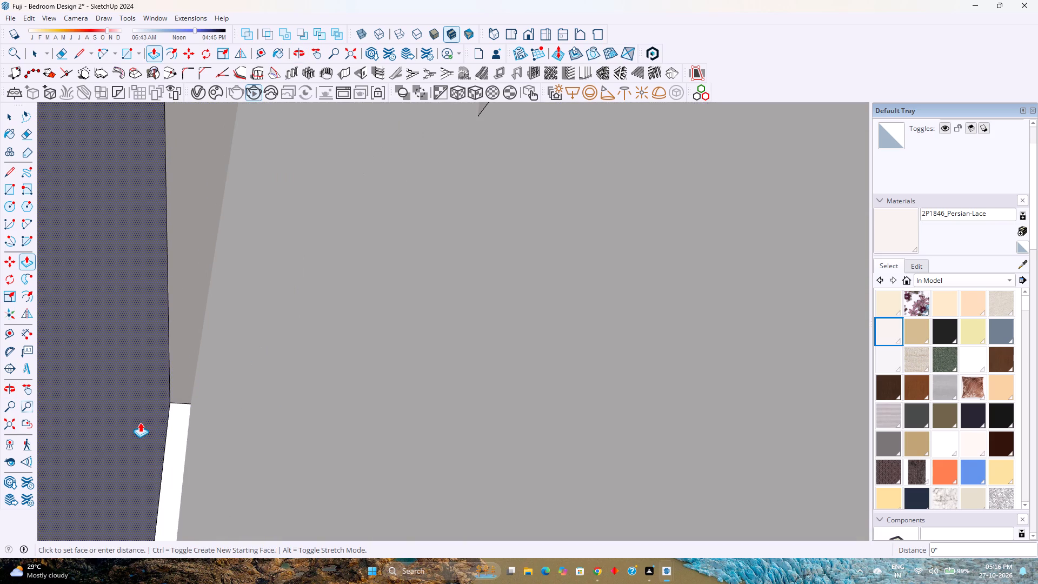
scroll(144, 421, "down", 5)
middle_click_drag(144, 421, 240, 283, "shift")
middle_click(240, 283, "shift")
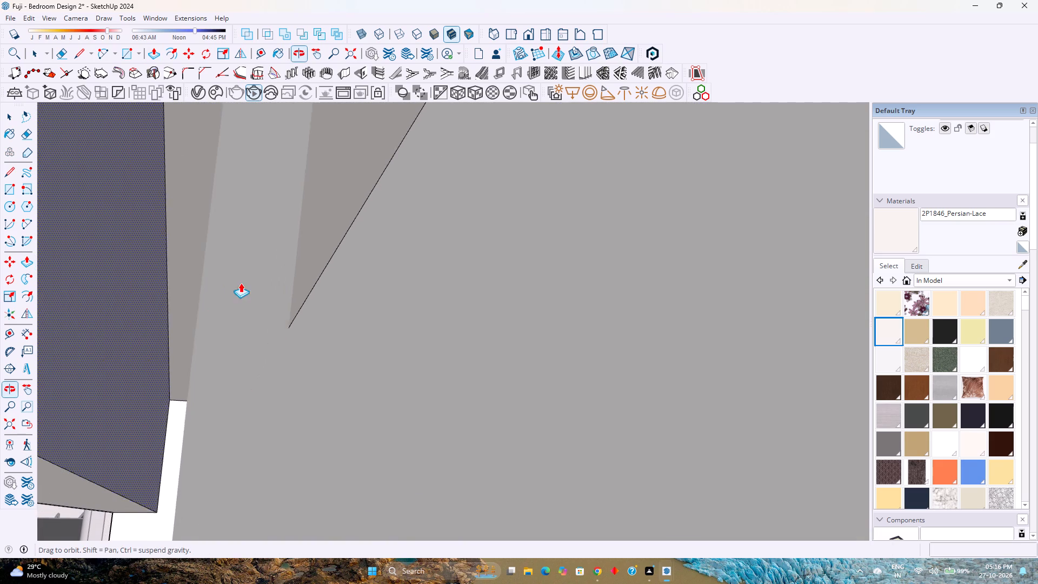
left_click(114, 412)
middle_click_drag(117, 414, 209, 368)
middle_click(211, 368)
scroll(238, 366, "down", 13)
key("space")
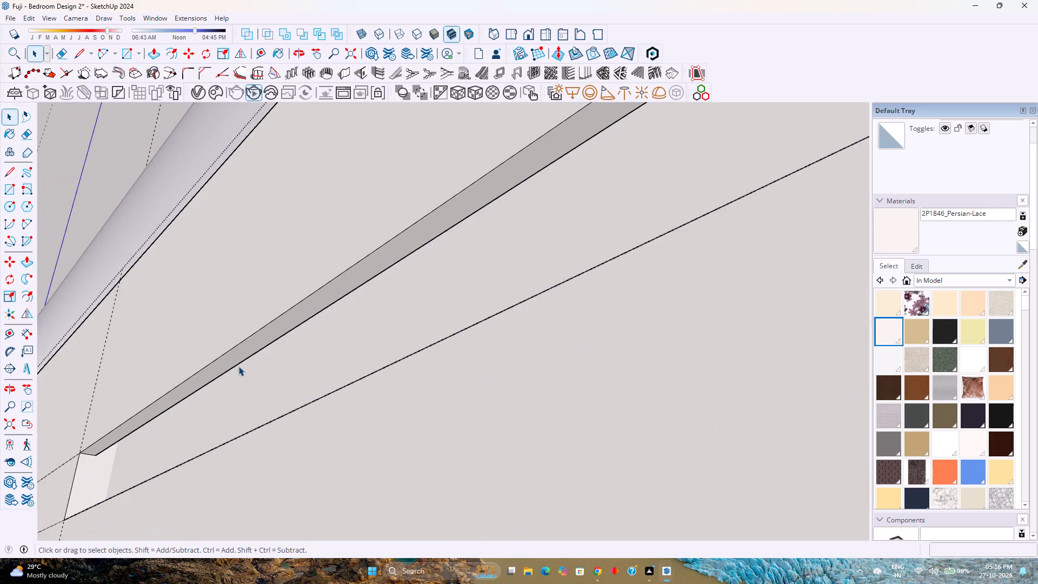
Delete all construction guides from the model.
scroll(238, 366, "down", 4)
key("Escape")
scroll(238, 366, "down", 5)
middle_click_drag(238, 366, 401, 426)
middle_click(401, 426)
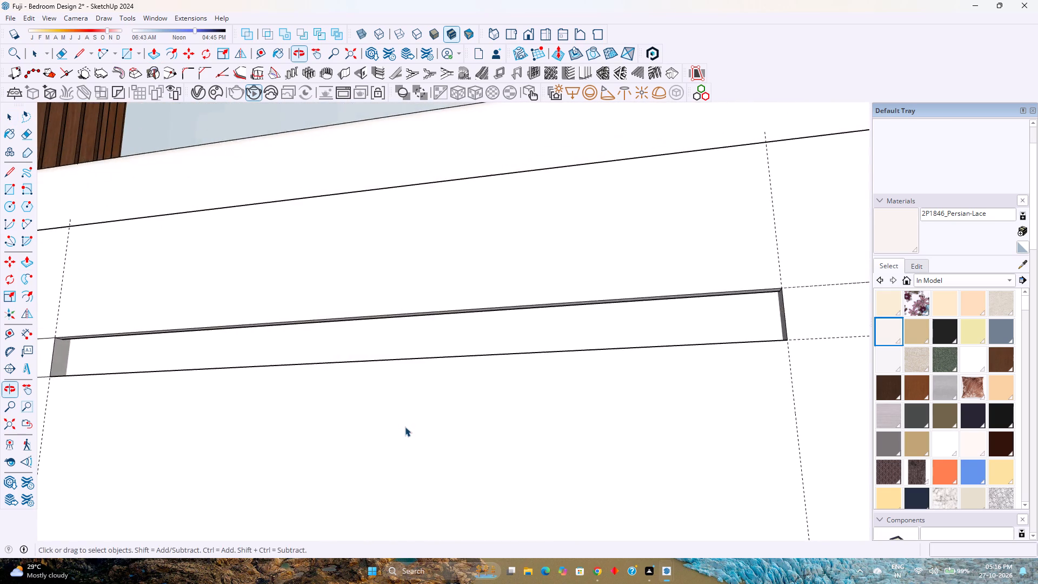
scroll(405, 427, "down", 4)
middle_click_drag(405, 425, 435, 466)
scroll(441, 457, "down", 4)
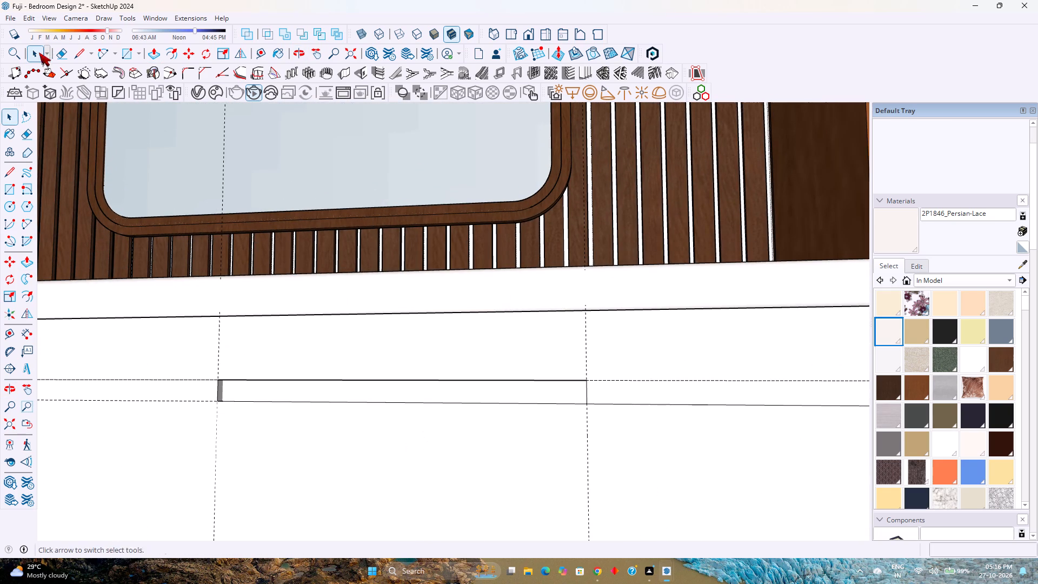
left_click(29, 16)
left_click(65, 128)
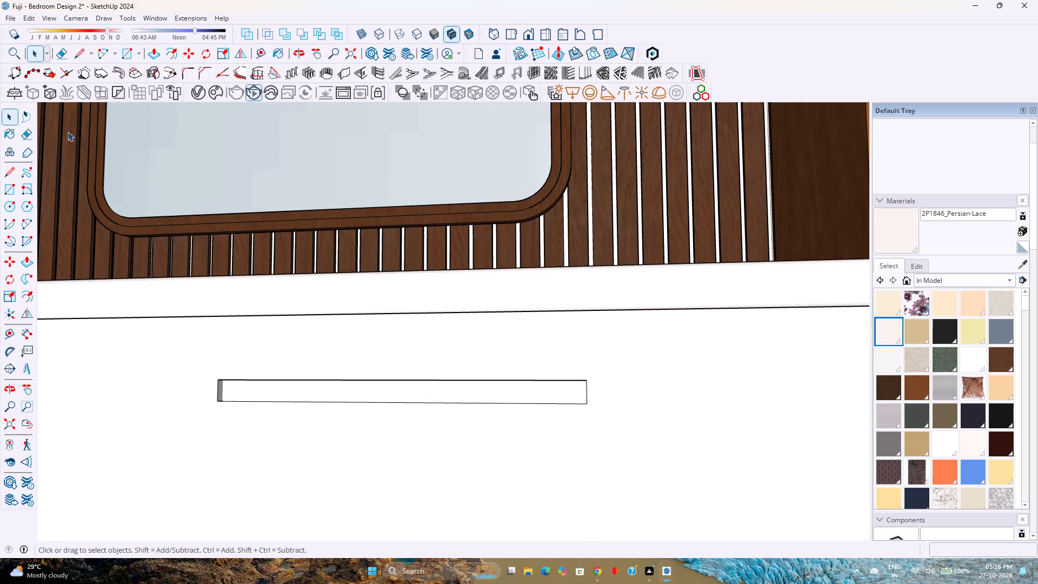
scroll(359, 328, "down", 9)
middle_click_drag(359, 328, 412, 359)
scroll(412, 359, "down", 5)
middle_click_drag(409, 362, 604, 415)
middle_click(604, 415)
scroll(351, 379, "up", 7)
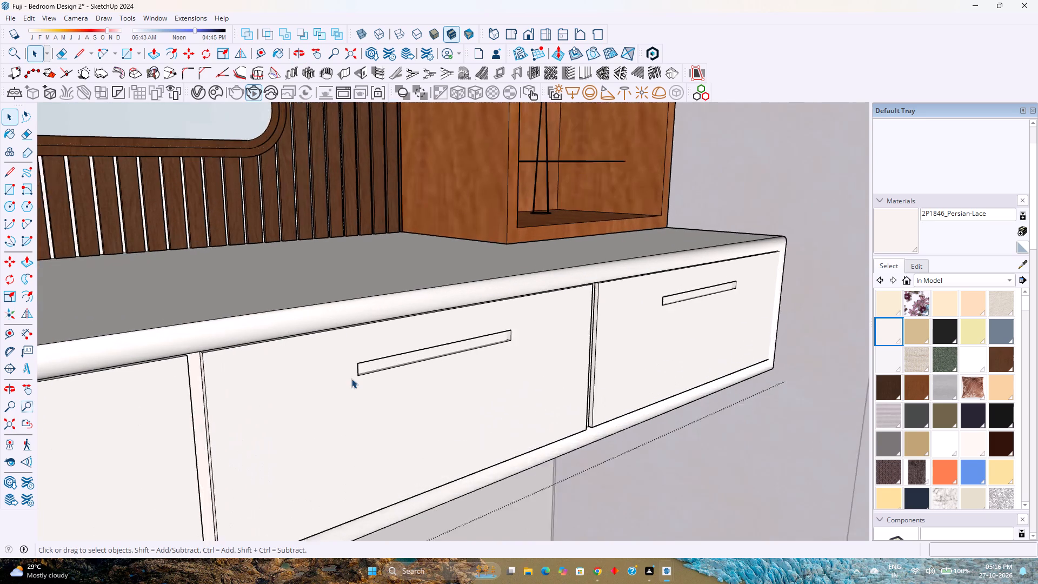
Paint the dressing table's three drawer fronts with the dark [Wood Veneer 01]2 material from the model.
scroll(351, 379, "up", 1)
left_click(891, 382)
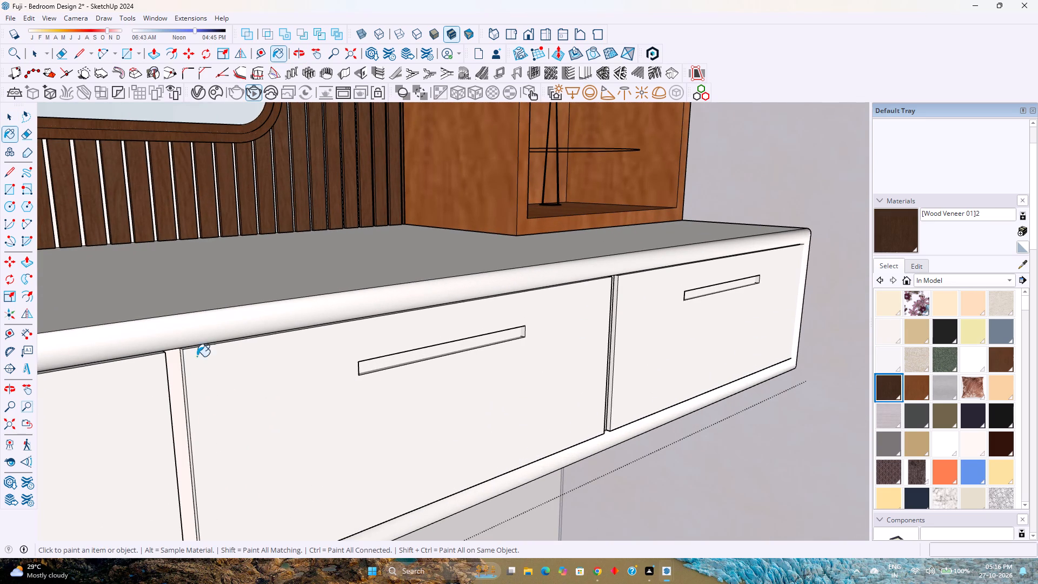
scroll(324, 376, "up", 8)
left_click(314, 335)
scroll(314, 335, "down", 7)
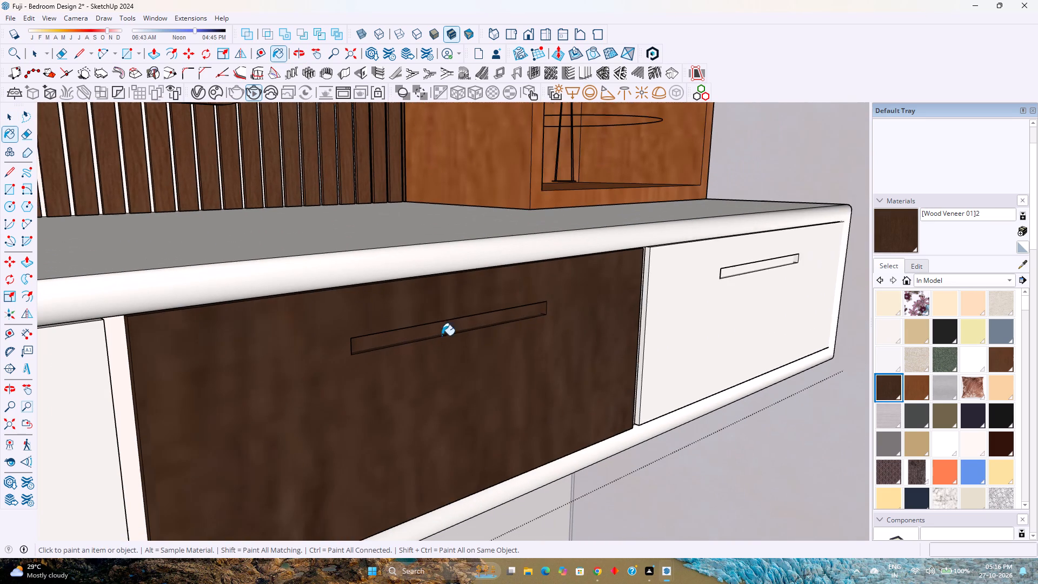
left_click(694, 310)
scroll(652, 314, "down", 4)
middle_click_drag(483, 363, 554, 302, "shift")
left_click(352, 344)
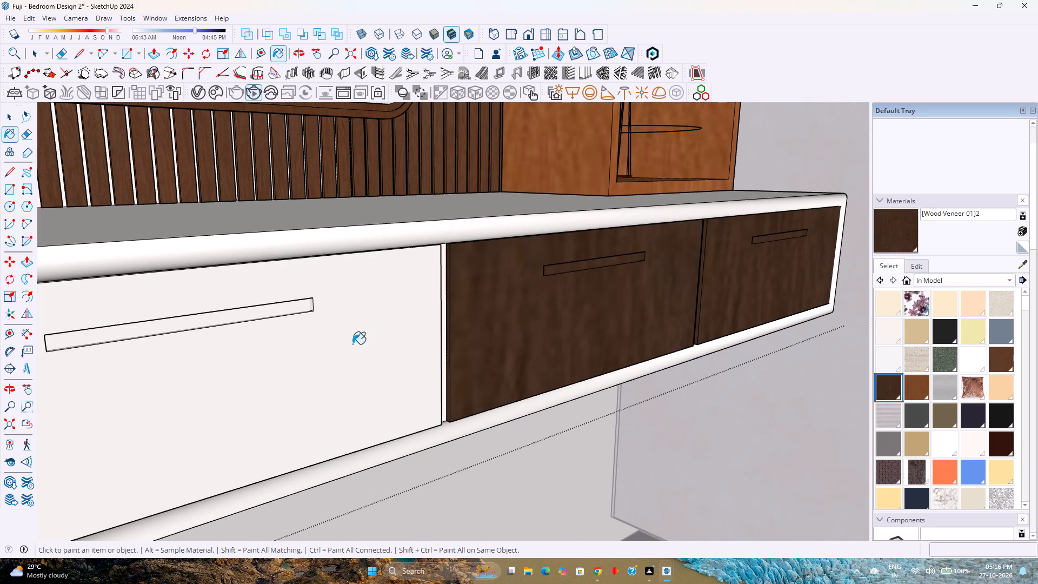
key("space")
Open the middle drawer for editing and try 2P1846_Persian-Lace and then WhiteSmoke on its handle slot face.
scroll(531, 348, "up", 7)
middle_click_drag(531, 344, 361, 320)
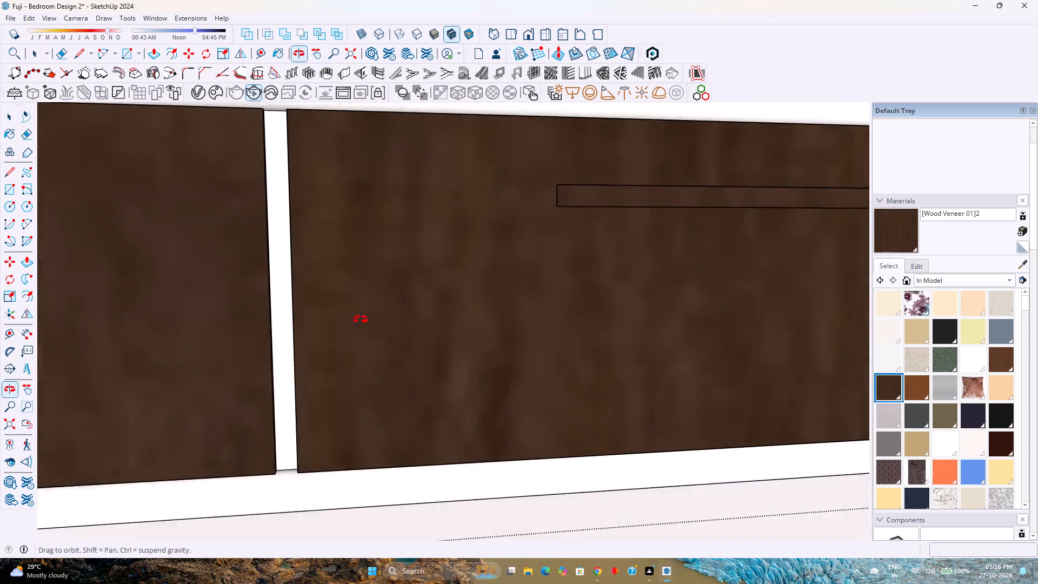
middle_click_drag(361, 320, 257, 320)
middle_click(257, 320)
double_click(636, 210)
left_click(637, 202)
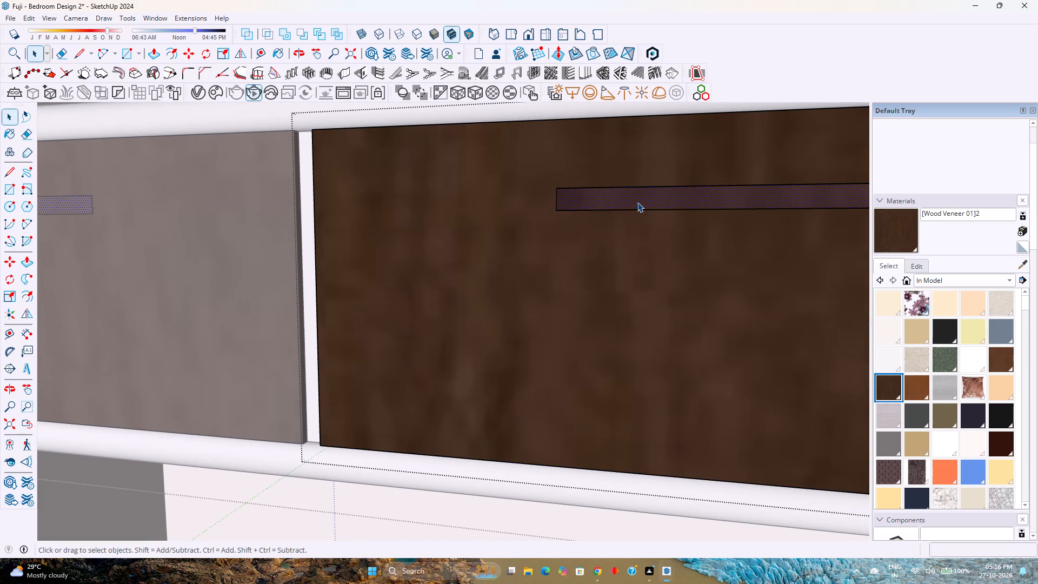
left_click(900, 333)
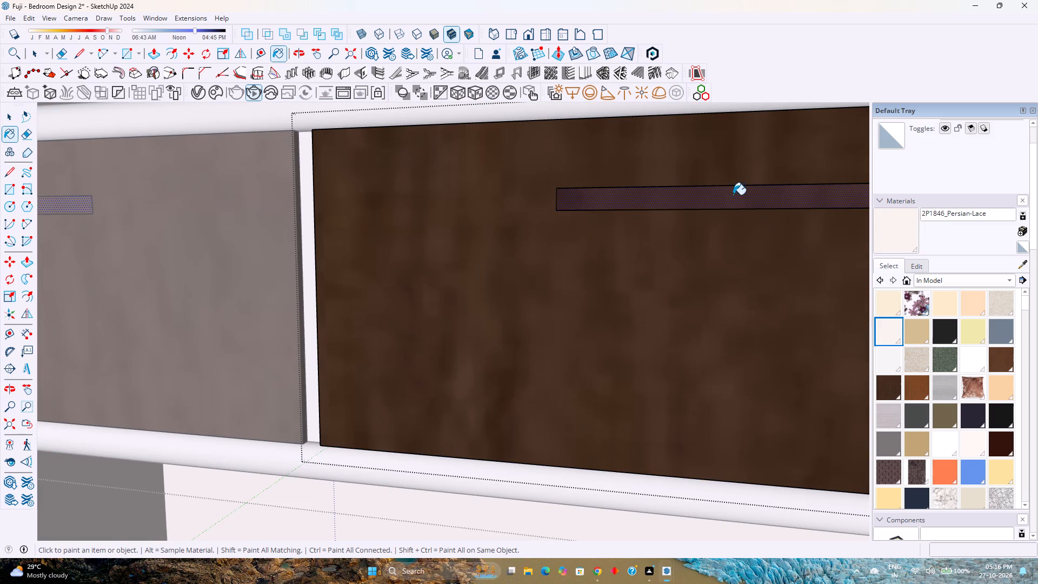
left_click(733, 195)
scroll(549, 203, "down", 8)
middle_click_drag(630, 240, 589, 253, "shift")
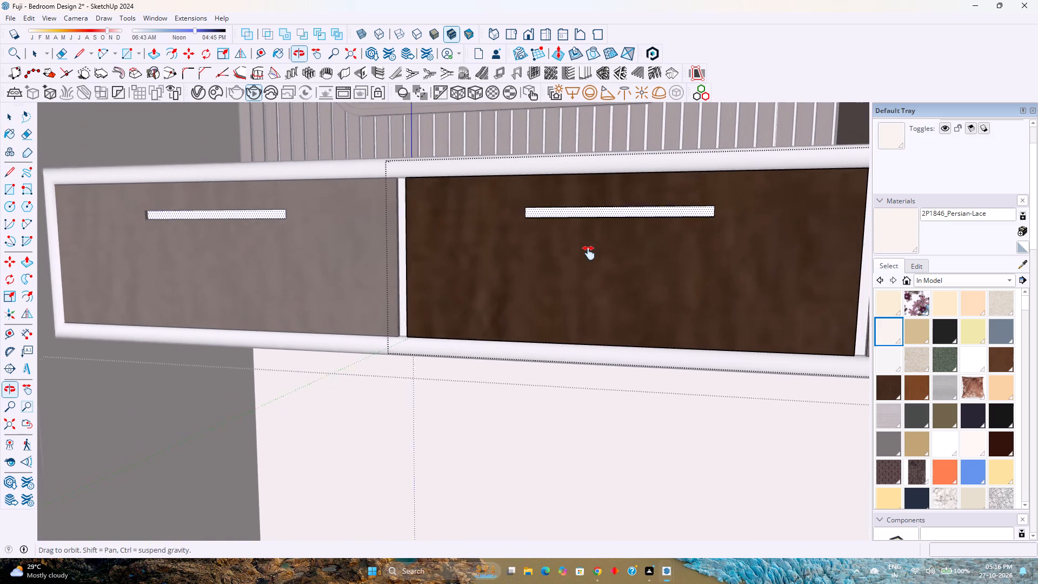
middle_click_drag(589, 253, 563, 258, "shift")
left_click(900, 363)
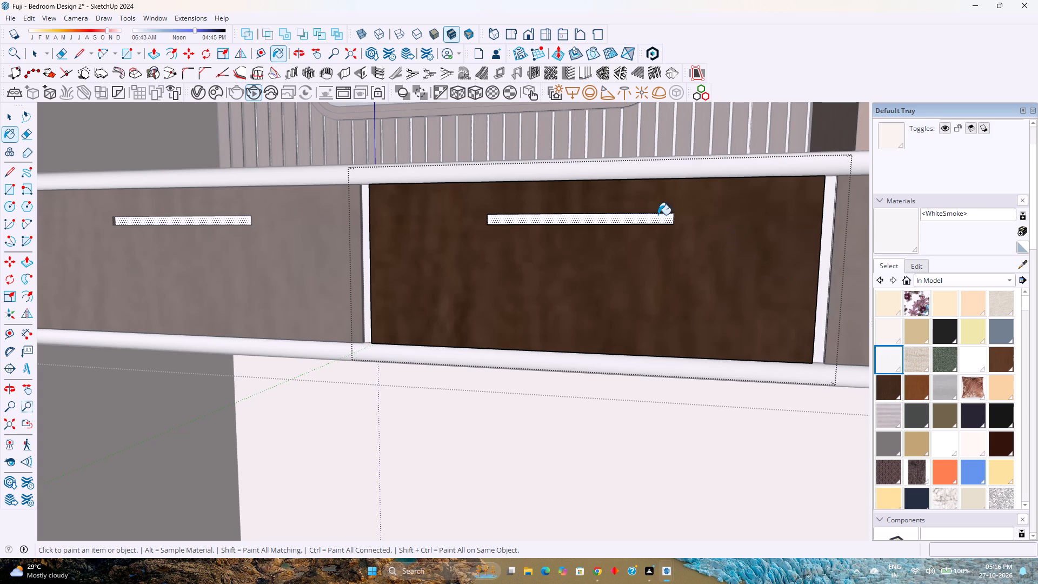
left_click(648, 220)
Paint the middle drawer's handle slot face with 1042 AP 7955 CREAM SILK and leave the drawer's editing.
left_click(947, 295)
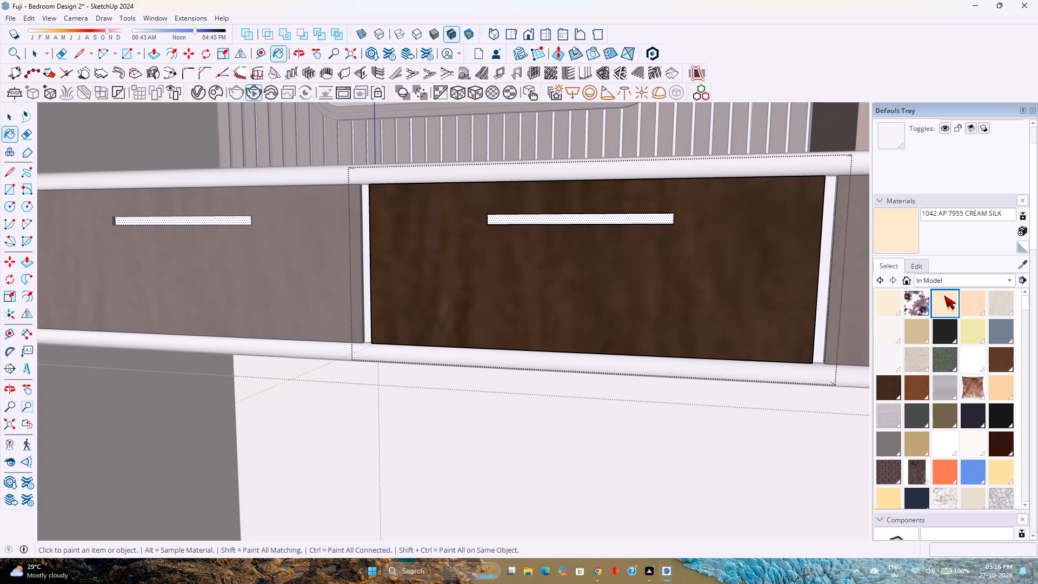
scroll(704, 217, "up", 3)
left_click(650, 221)
scroll(650, 221, "down", 4)
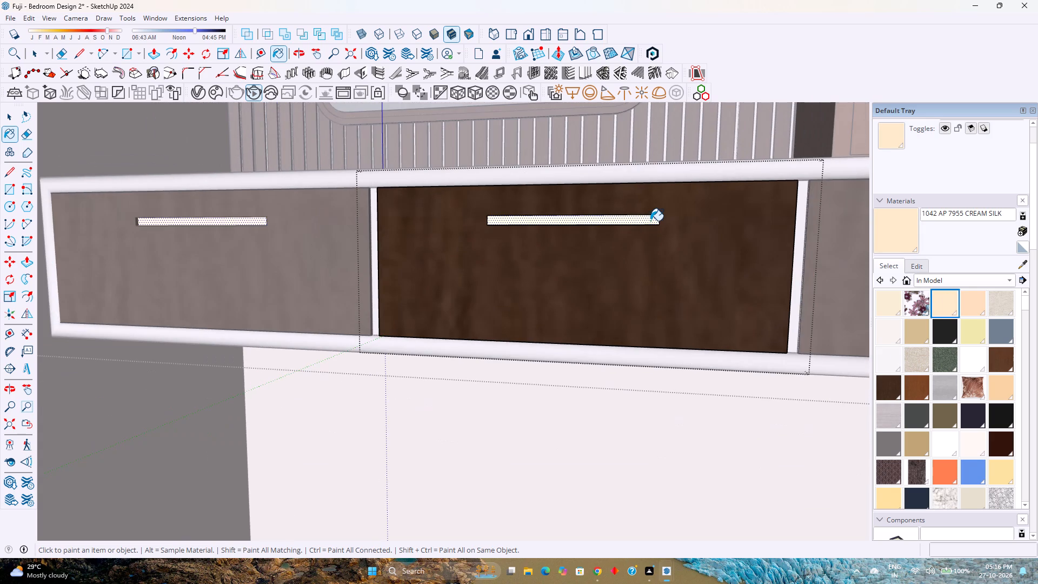
key("space")
scroll(650, 221, "down", 5)
key("Escape")
scroll(650, 221, "down", 4)
key("Escape")
scroll(650, 221, "down", 5)
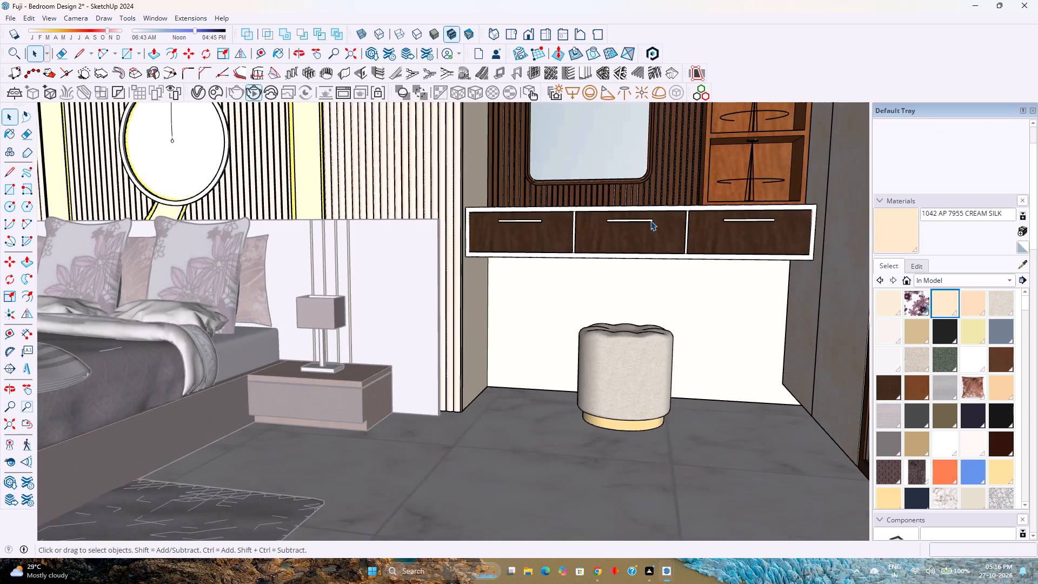
Examine how the drawers and slots look beside the mirror panel, shelf unit and wardrobe from several angles.
scroll(650, 221, "down", 12)
middle_click_drag(650, 221, 643, 257, "shift")
middle_click(642, 259)
scroll(642, 259, "up", 4)
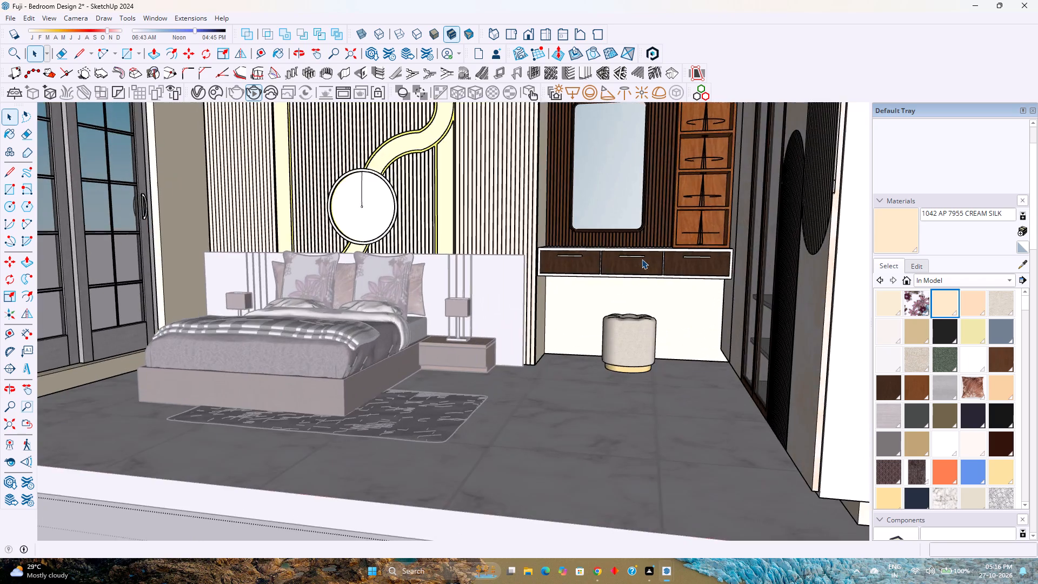
middle_click_drag(642, 259, 666, 276)
middle_click(666, 276)
middle_click_drag(430, 287, 585, 298)
middle_click(586, 298)
middle_click_drag(312, 308, 508, 297, "shift")
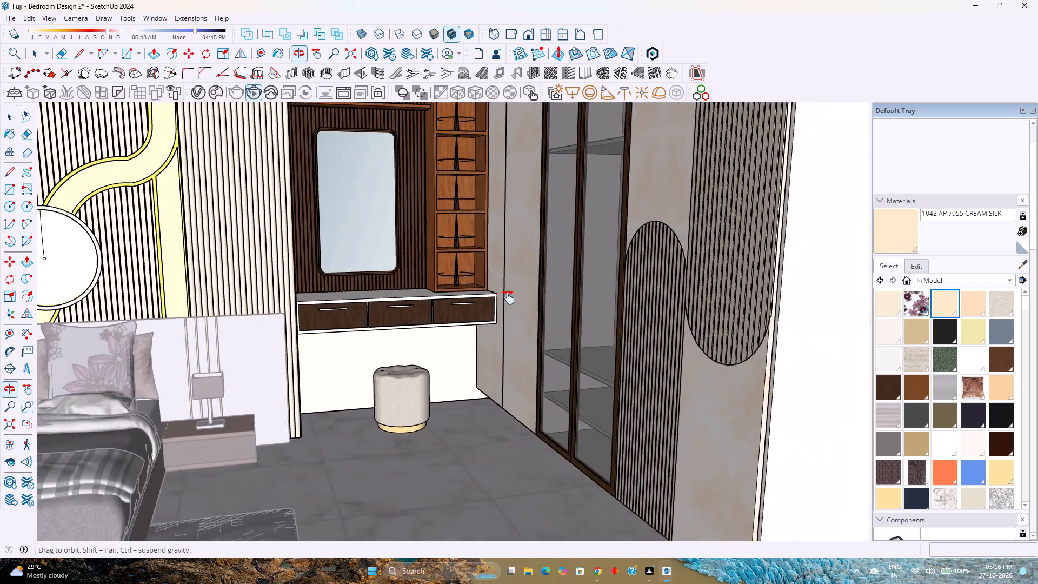
middle_click_drag(508, 297, 555, 291, "shift")
Repaint all three dressing table drawer fronts with Wood Cherry Original from the Wood material library.
scroll(444, 313, "up", 8)
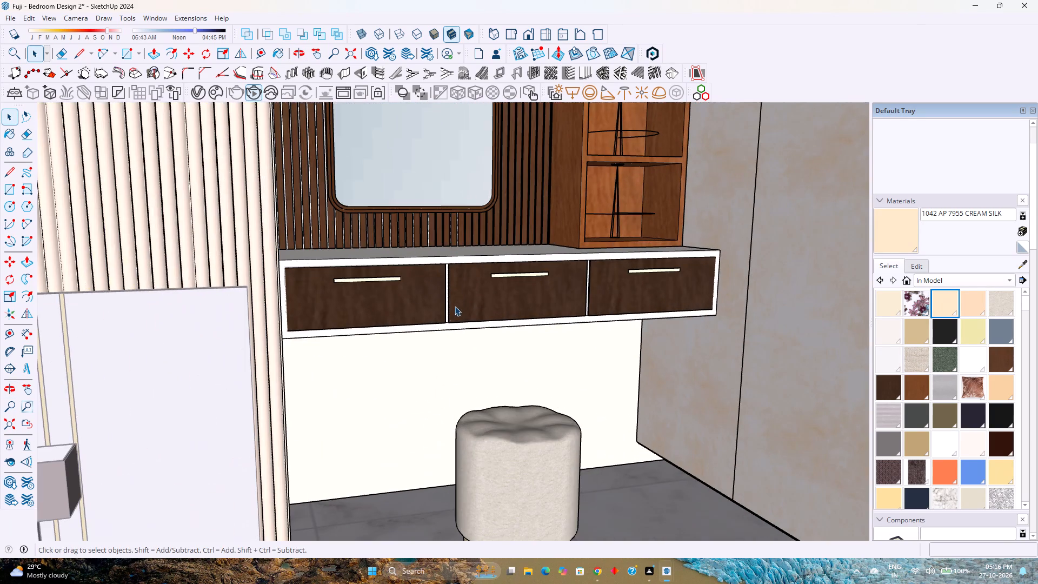
double_click(467, 298)
scroll(467, 298, "up", 3)
left_click(467, 298)
scroll(467, 298, "up", 3)
left_click(467, 298)
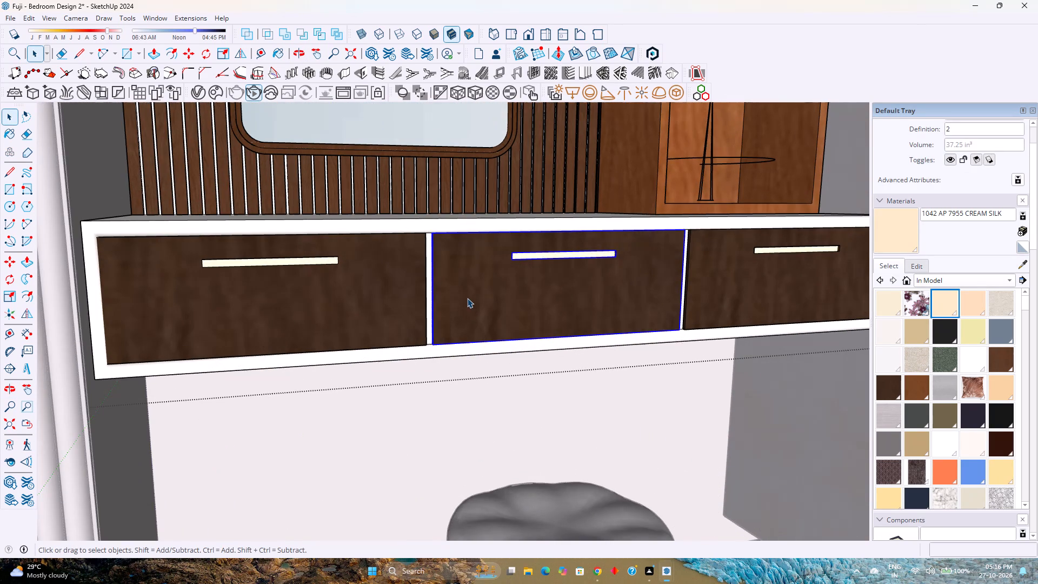
scroll(467, 298, "up", 2)
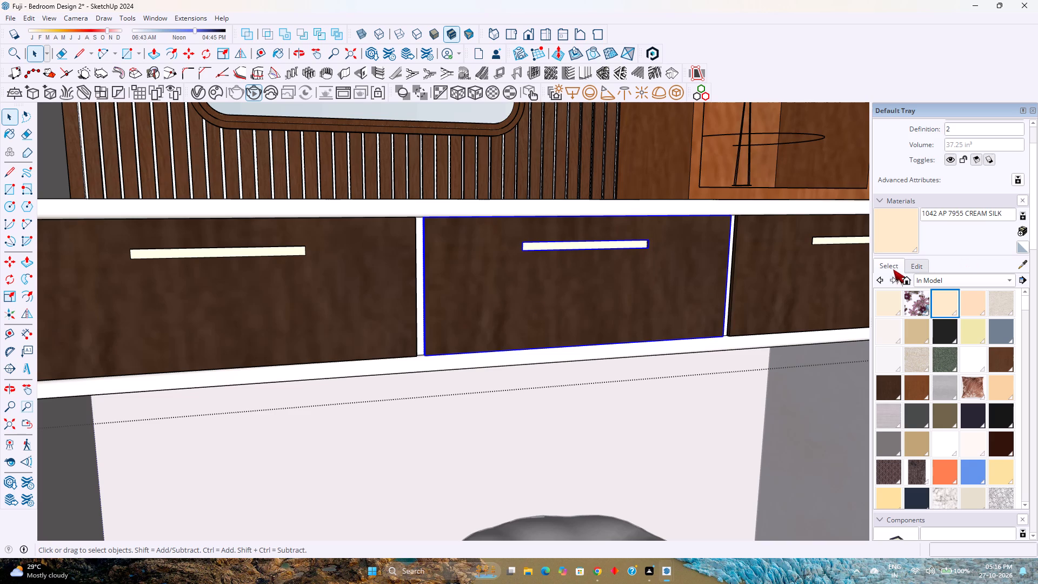
left_click(923, 279)
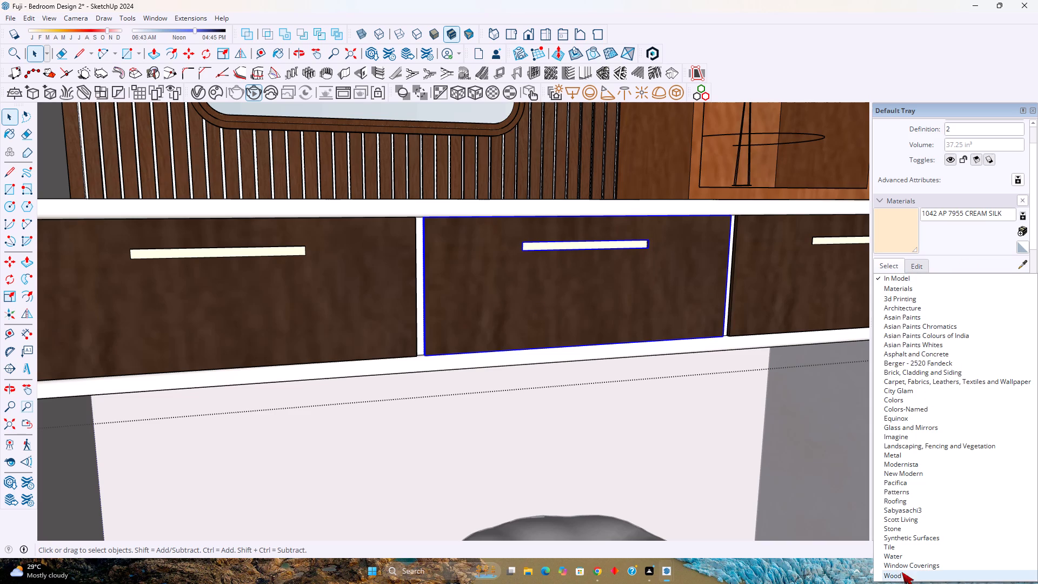
left_click(899, 576)
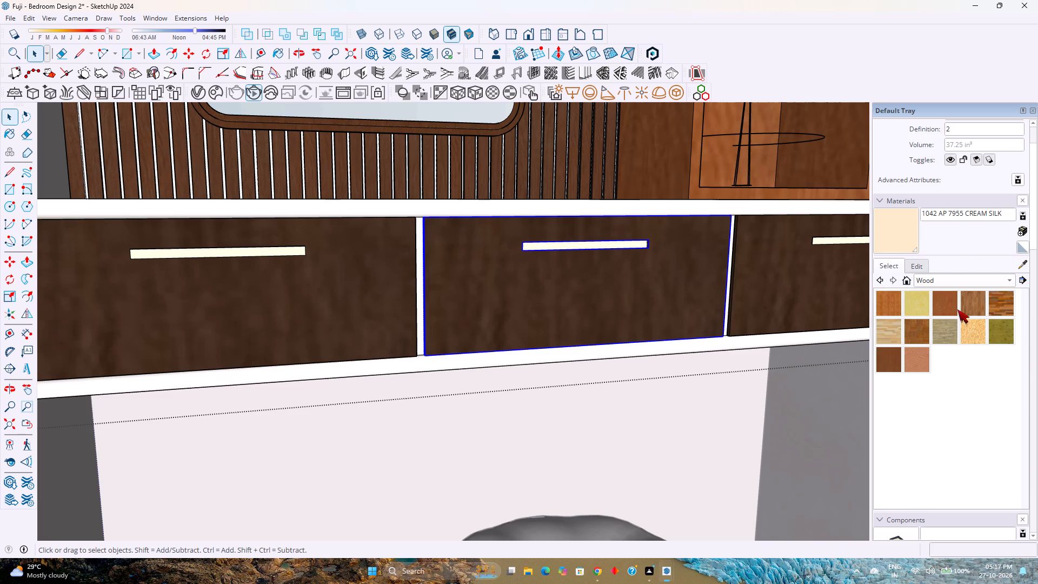
left_click(954, 307)
left_click(653, 337)
left_click(759, 304)
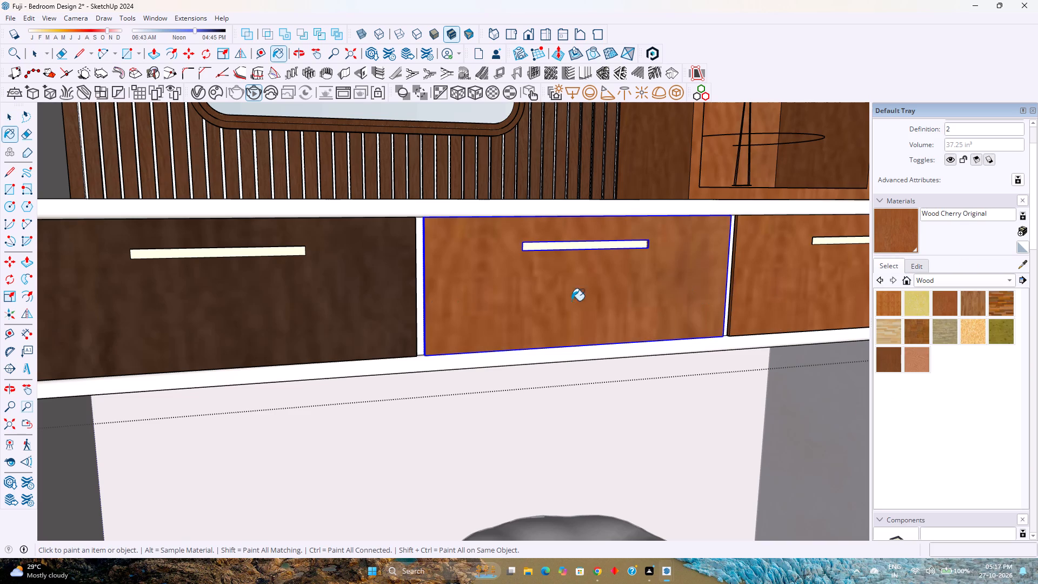
left_click(335, 335)
scroll(335, 335, "down", 1)
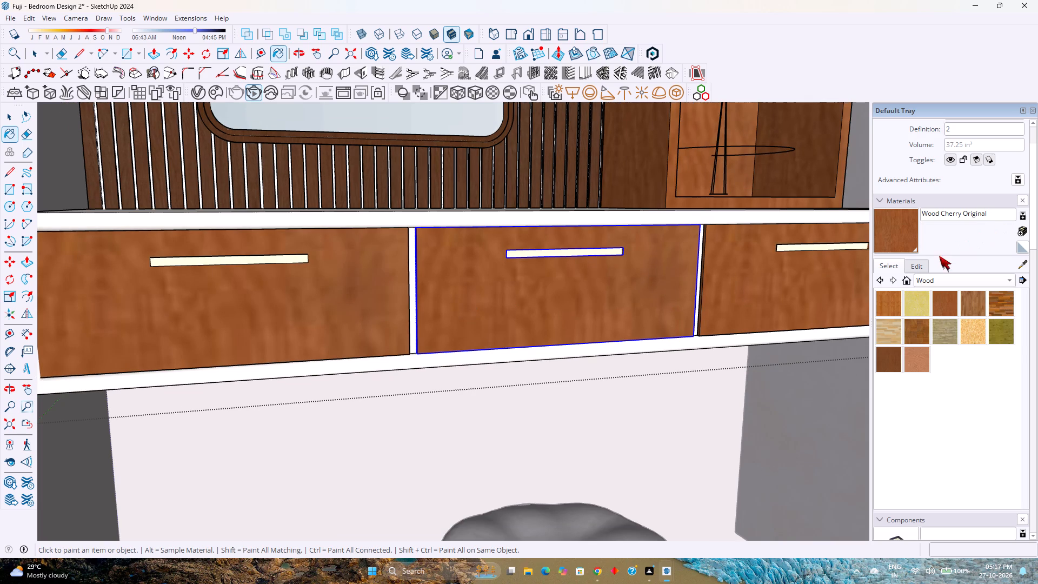
Darken and enrich the Wood Cherry Original material by setting its lightness to 29 and saturation to 71.
left_click(913, 269)
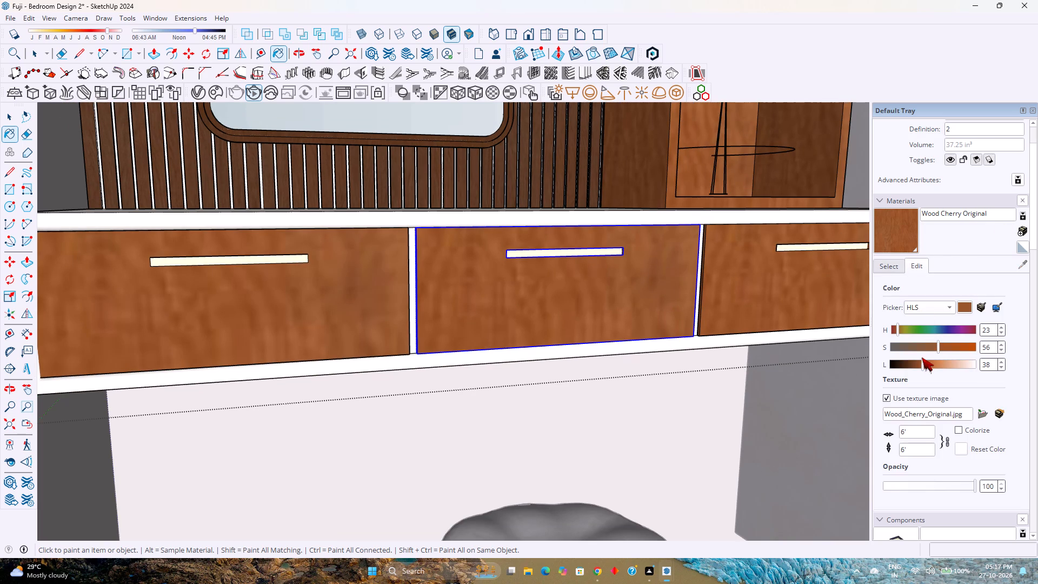
left_click_drag(924, 362, 919, 364)
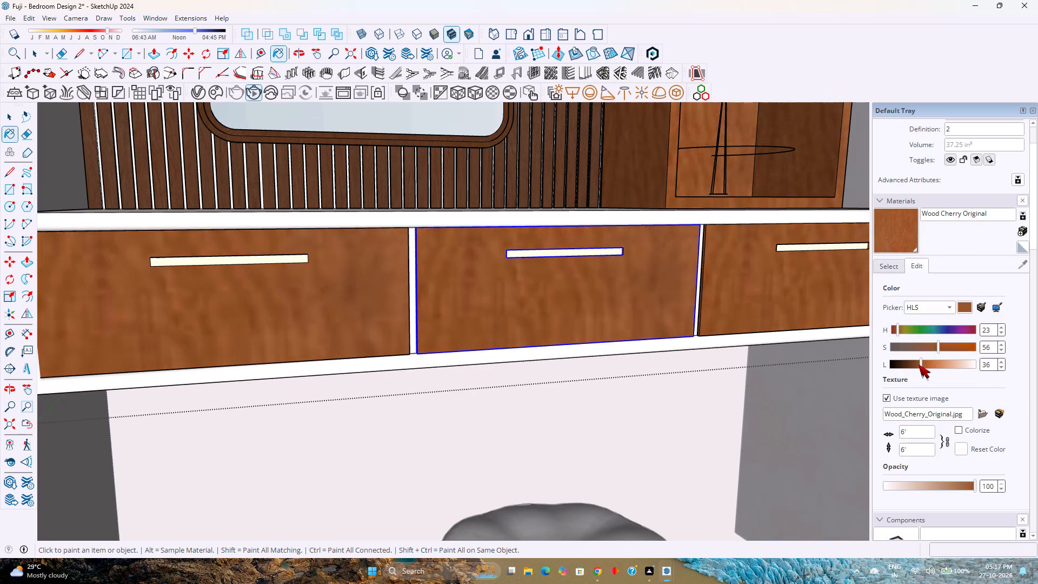
left_click_drag(919, 364, 915, 366)
left_click_drag(939, 348, 951, 347)
scroll(800, 355, "down", 4)
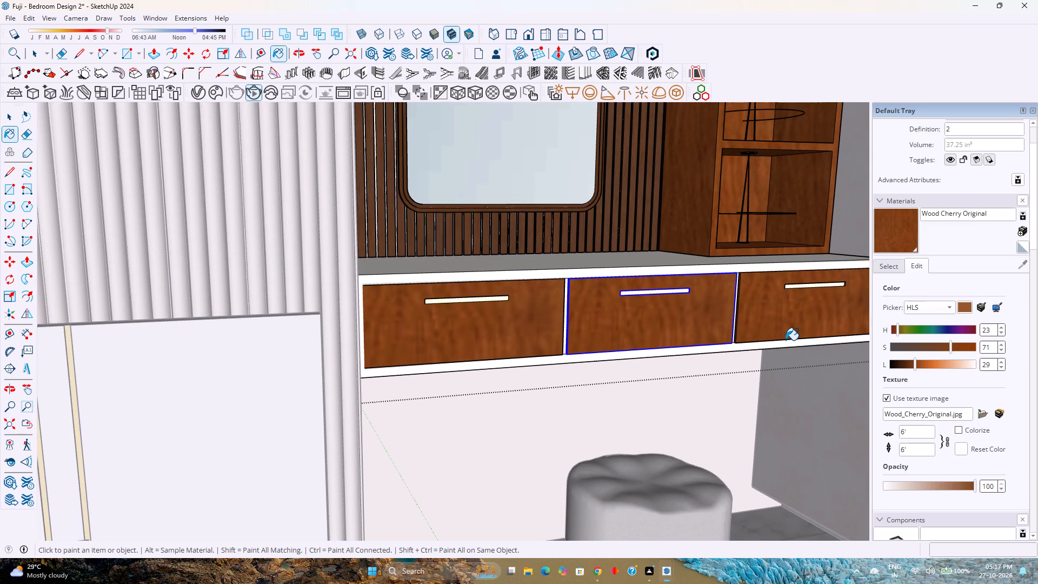
key("space")
key("Escape")
scroll(786, 340, "down", 3)
key("space")
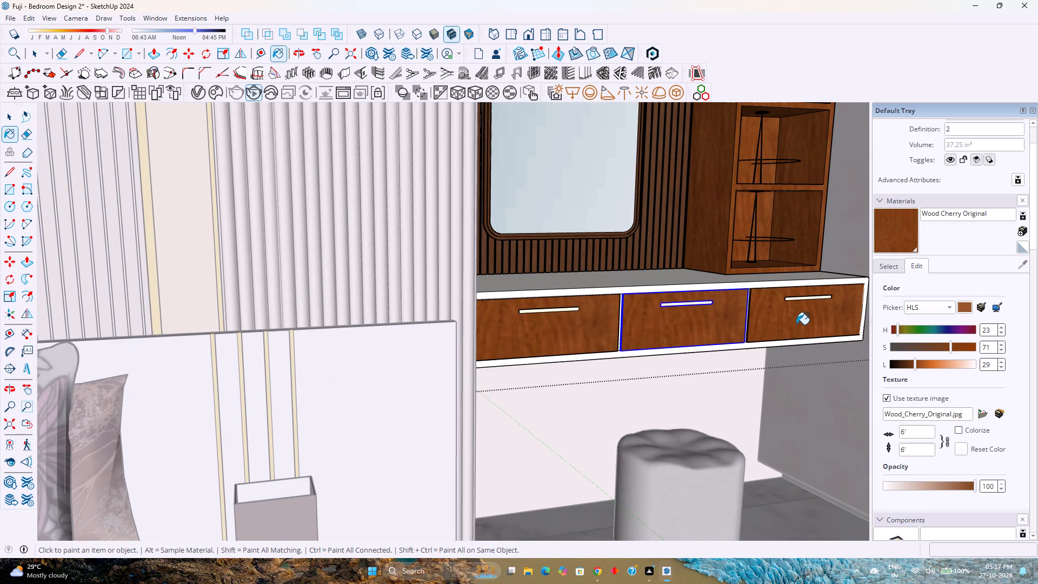
left_click(796, 324)
key("space")
Select the open shelf unit above the dressing table and paint it with a fresh Wood Cherry Original from the Wood library.
scroll(789, 306, "up", 2, "shift")
middle_click_drag(789, 306, 728, 377, "shift")
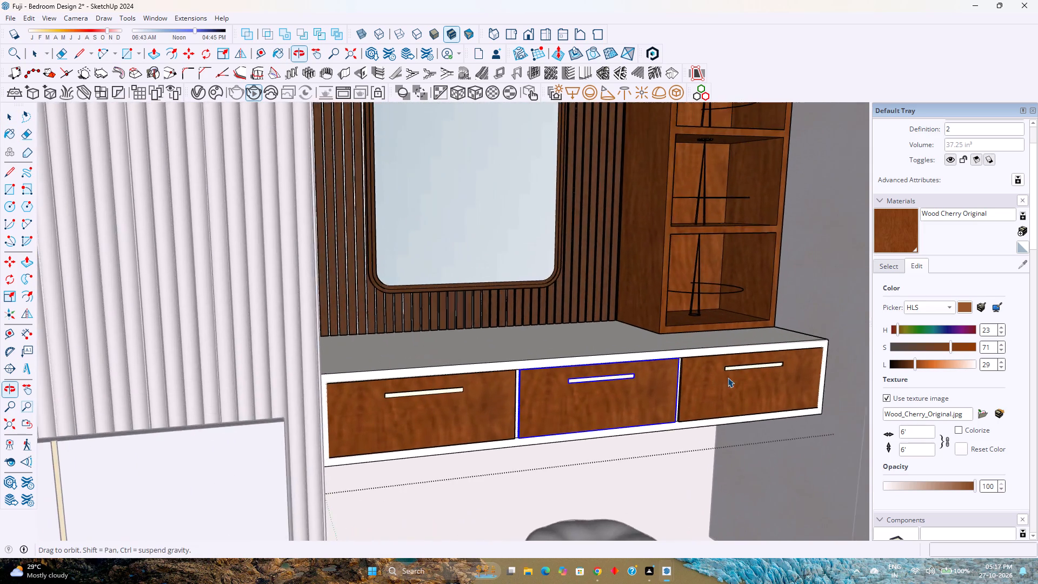
middle_click_drag(728, 377, 728, 377, "shift")
scroll(665, 339, "up", 4)
double_click(666, 328)
scroll(666, 328, "up", 1)
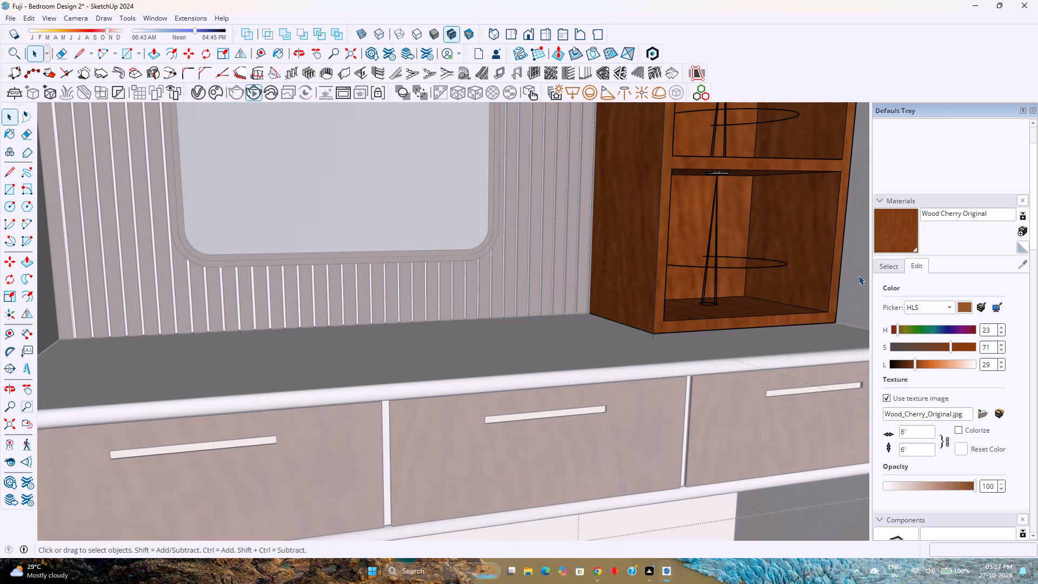
left_click(715, 324)
key("Escape")
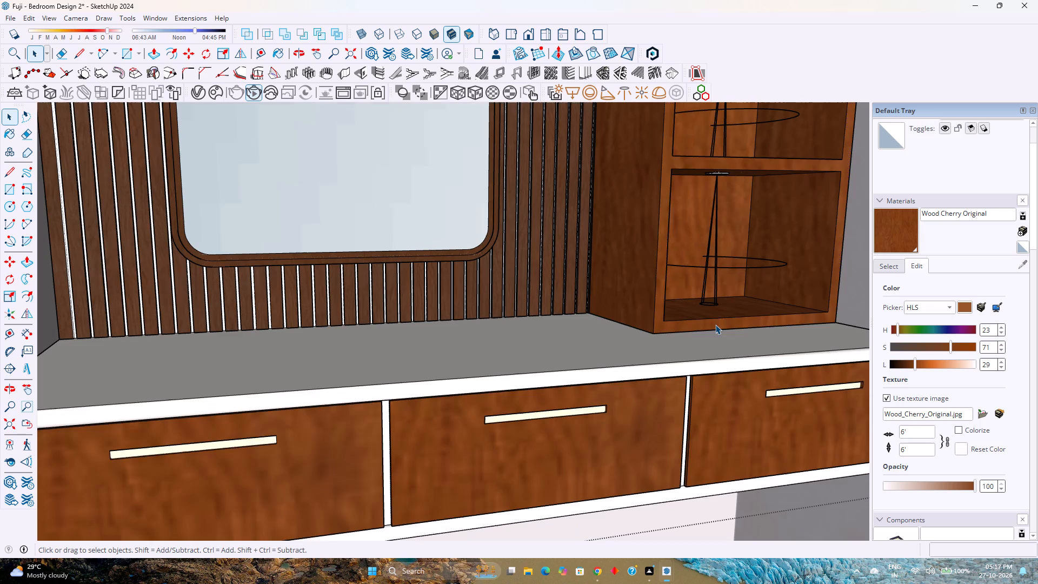
left_click(715, 324)
left_click(888, 267)
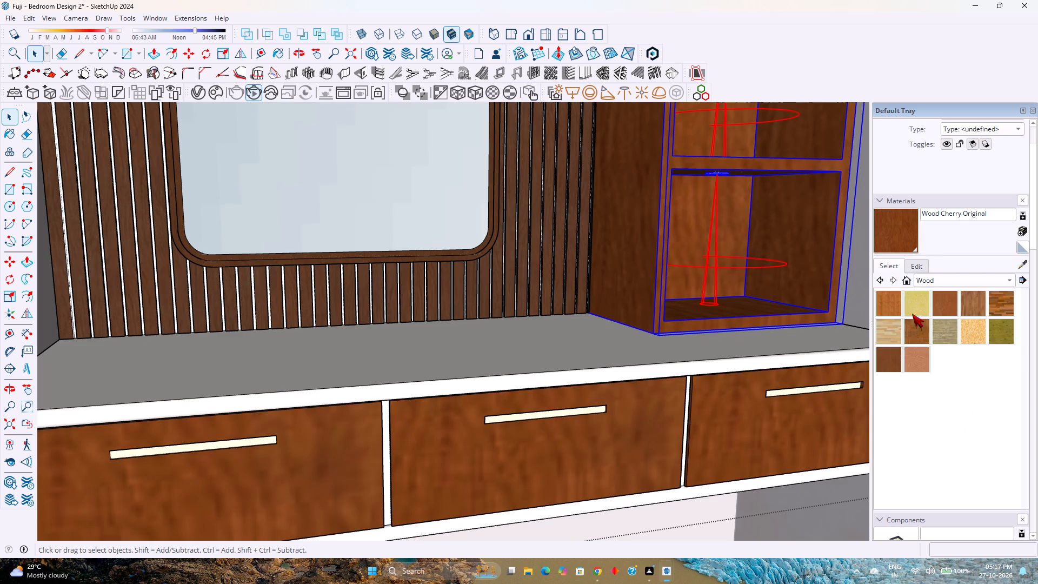
left_click(945, 309)
left_click(643, 266)
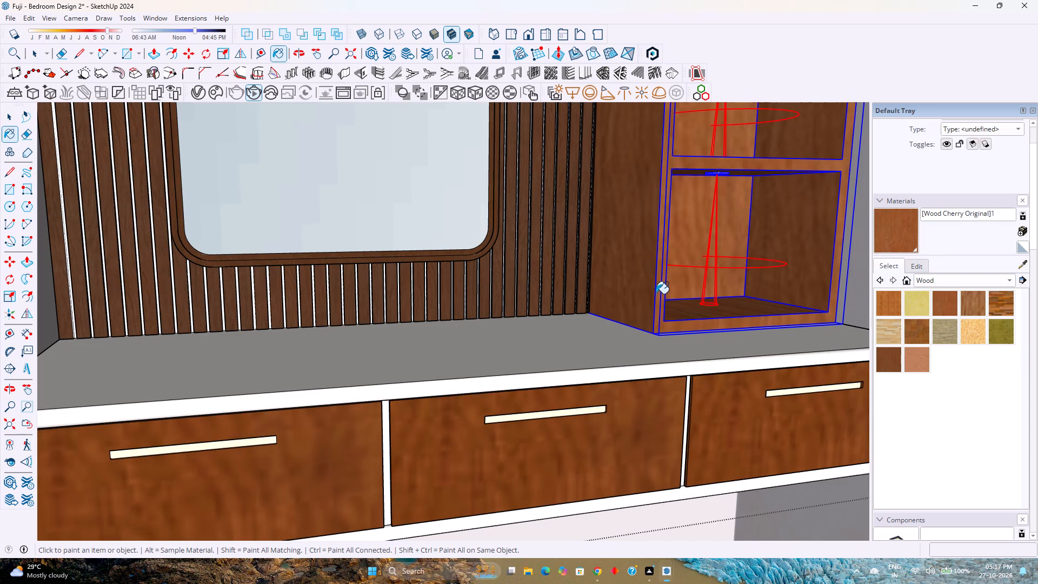
scroll(663, 310, "up", 5)
scroll(663, 310, "down", 6)
key("space")
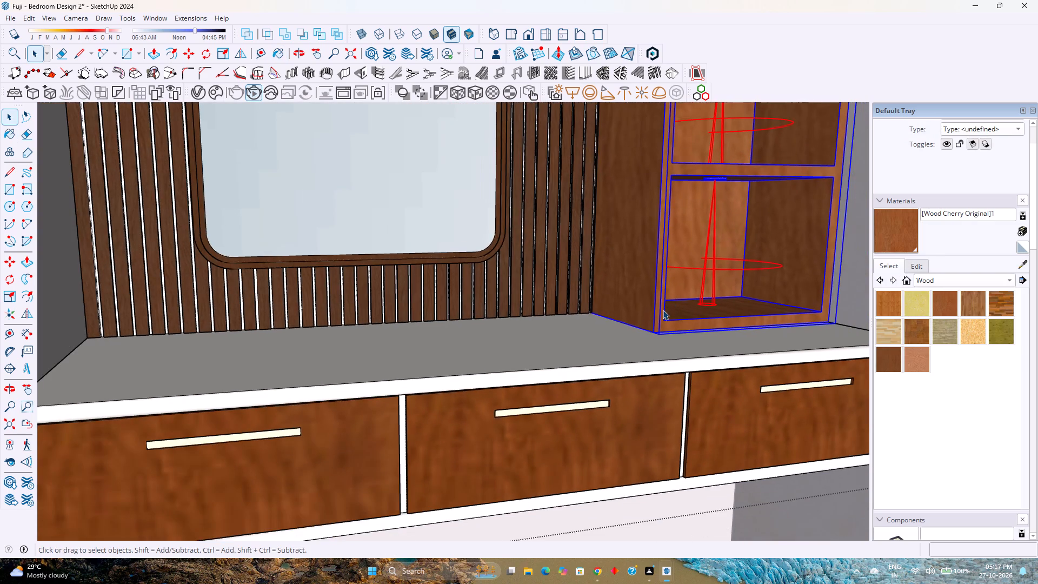
scroll(663, 310, "down", 5)
key("Escape")
scroll(663, 310, "down", 5)
Switch to the standard front view and frame the bed wall, dressing table and wardrobe.
middle_click_drag(664, 324, 619, 311)
middle_click(614, 310)
scroll(610, 309, "down", 5)
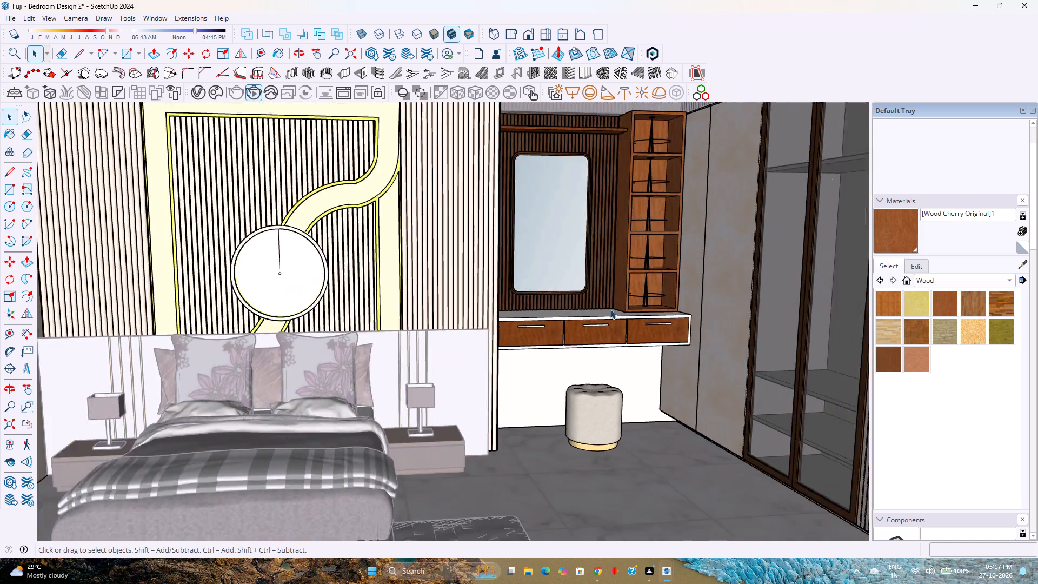
scroll(610, 309, "down", 3)
left_click(527, 34)
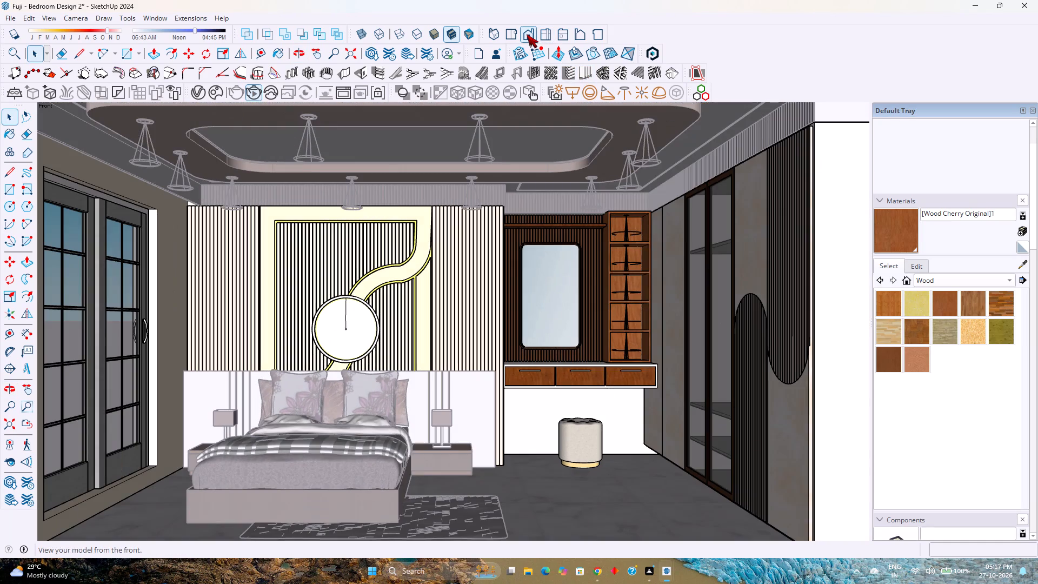
middle_click_drag(546, 210, 570, 201, "shift")
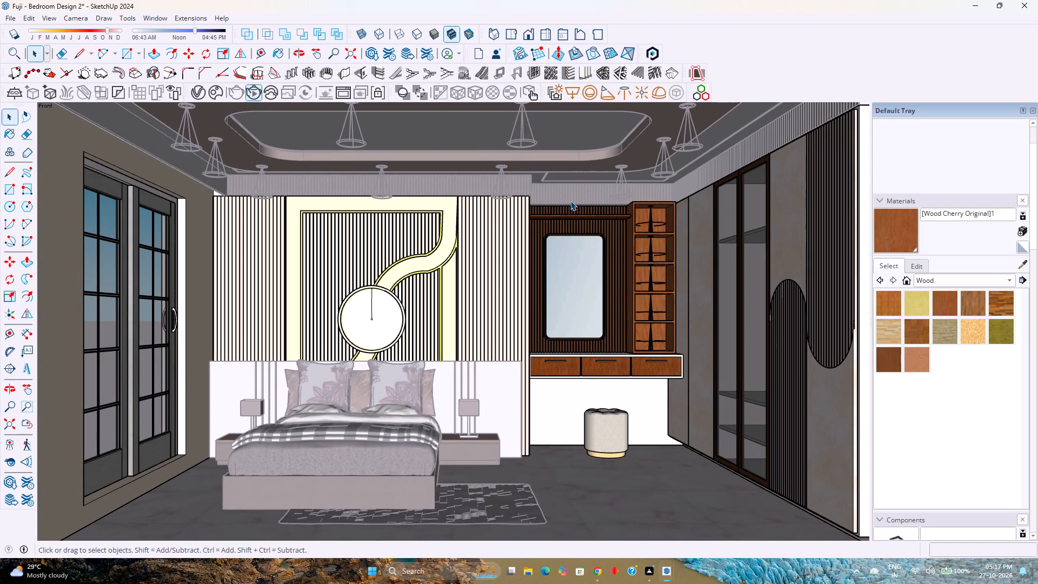
Leave all open groups and save the bedroom model.
key("Escape")
key("Escape")
key("Escape")
key("Escape")
key("ctrl+s")
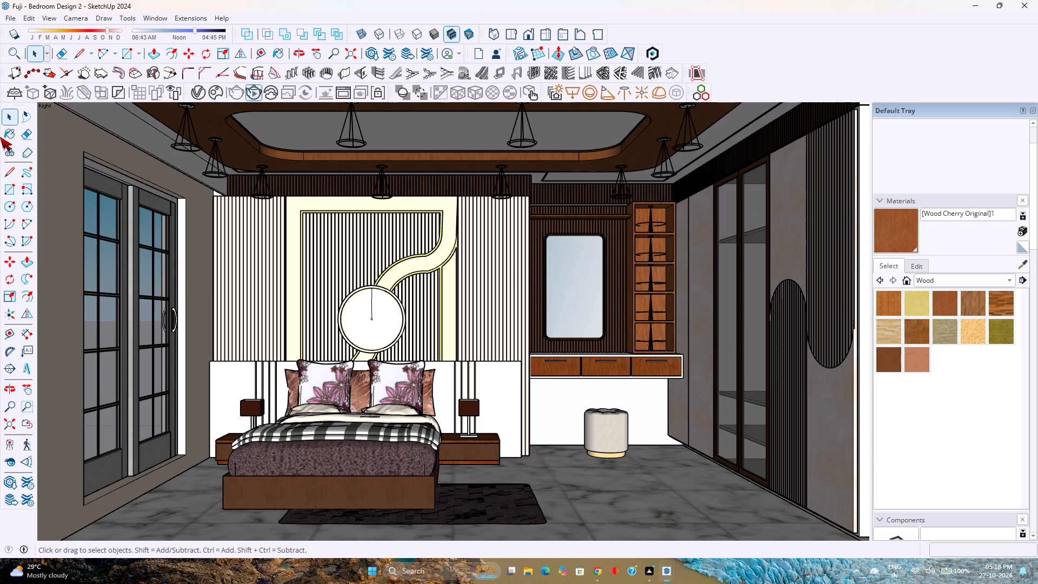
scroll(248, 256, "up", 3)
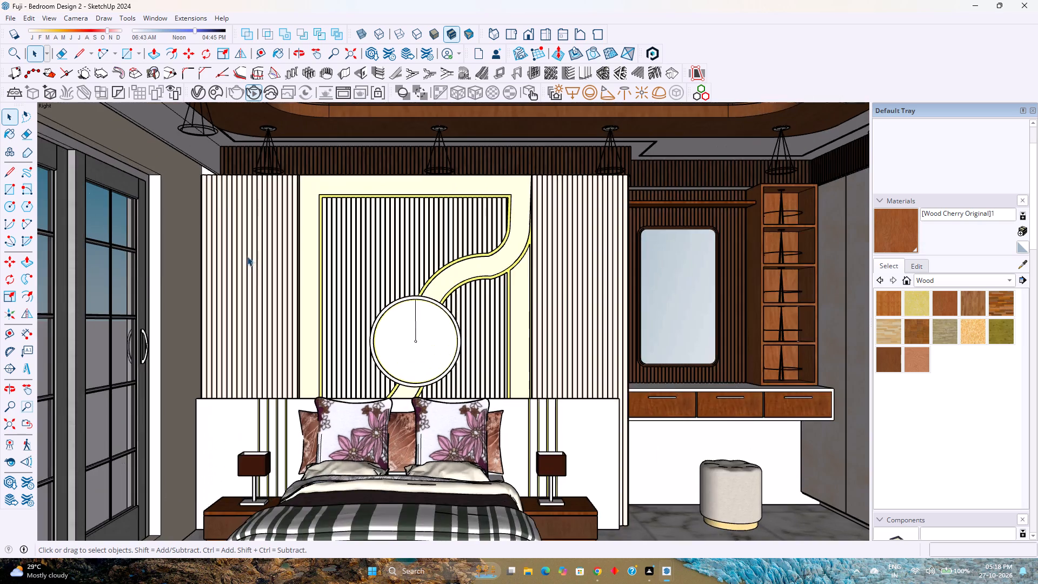
Examine the bed wall, dressing table, ceiling and wardrobe from several angles inside and outside the room.
scroll(210, 174, "up", 3)
middle_click_drag(210, 173, 272, 166)
middle_click(272, 166)
scroll(272, 166, "down", 3)
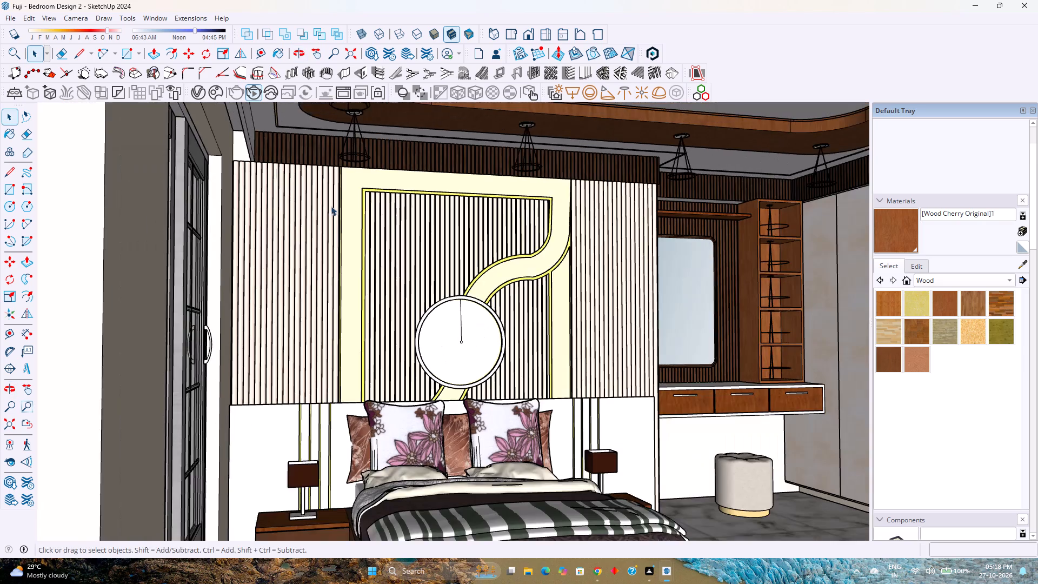
scroll(333, 207, "down", 1)
middle_click_drag(333, 207, 275, 243)
scroll(275, 243, "down", 4)
middle_click_drag(282, 306, 202, 346)
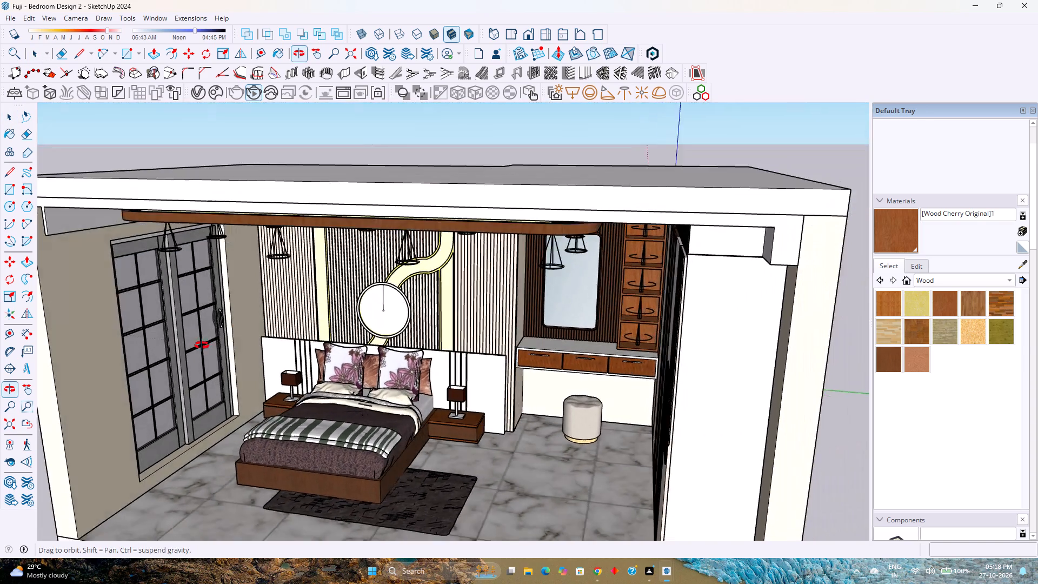
middle_click_drag(202, 346, 298, 296)
middle_click(299, 296)
scroll(464, 402, "up", 3)
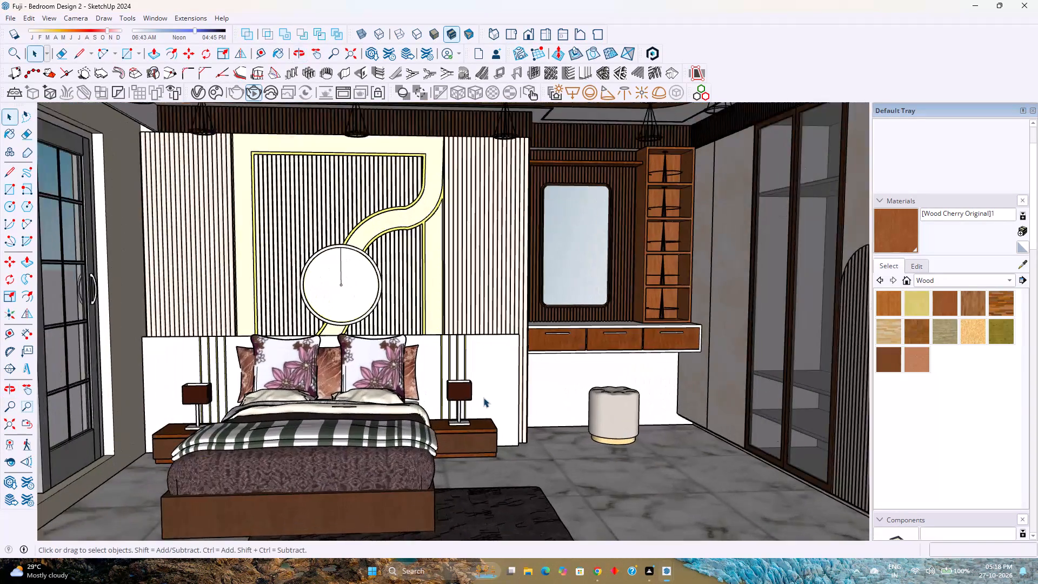
scroll(483, 397, "up", 3)
scroll(493, 393, "down", 4)
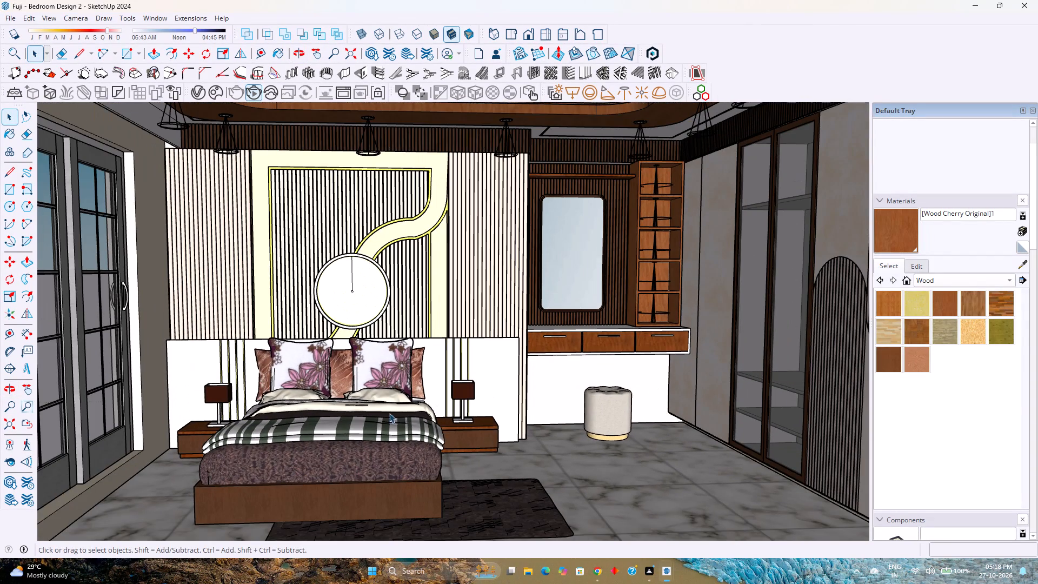
Open the nested bed groups and move the carpet about 2' toward the balcony doors so it lies beneath the bed.
left_click(381, 409)
double_click(381, 409)
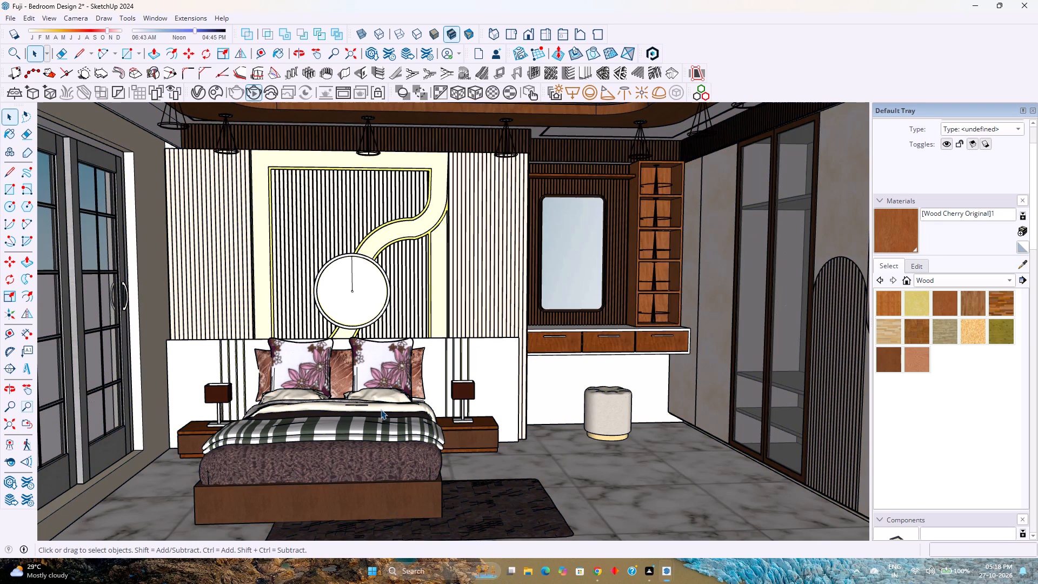
left_click(381, 409)
left_click(381, 409)
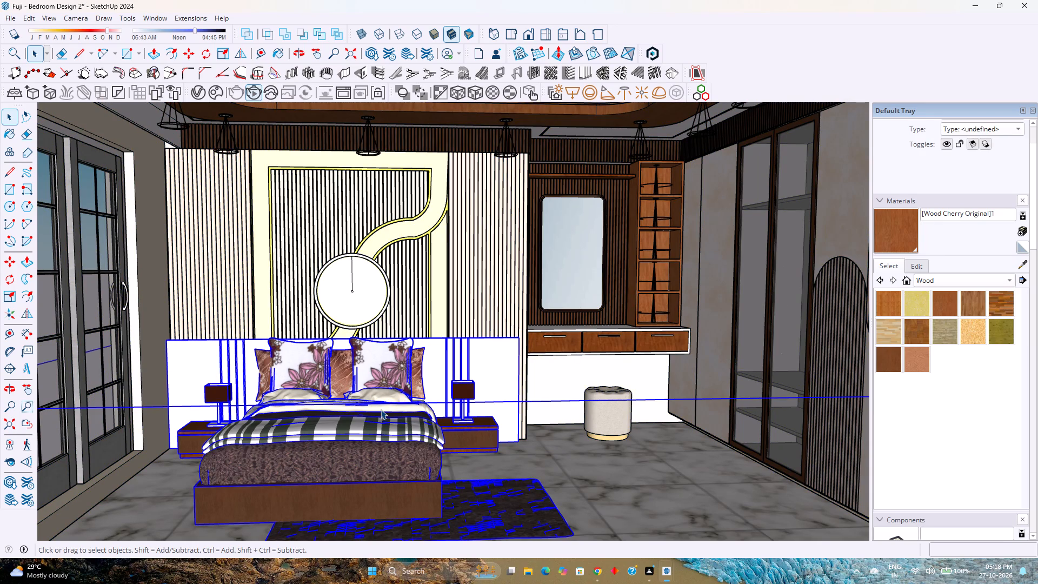
double_click(381, 409)
scroll(381, 409, "down", 3)
left_click(385, 496)
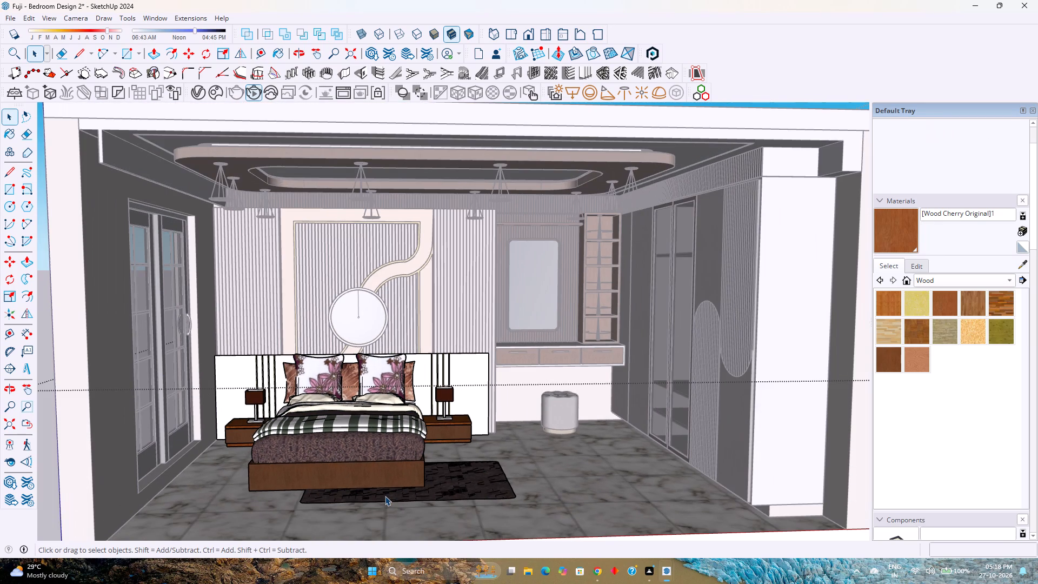
scroll(385, 496, "up", 2)
triple_click(385, 496)
double_click(385, 496)
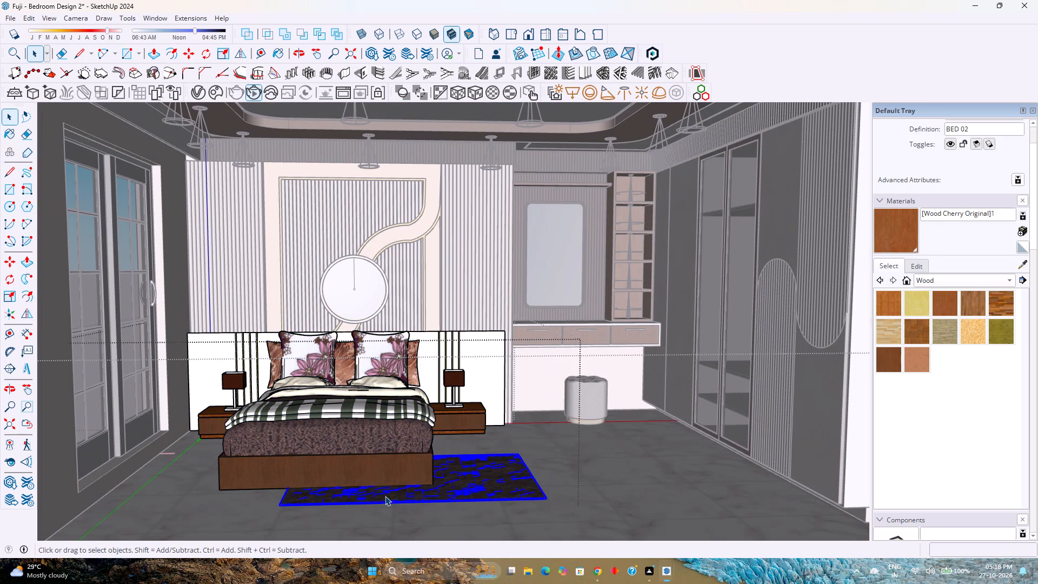
key("m")
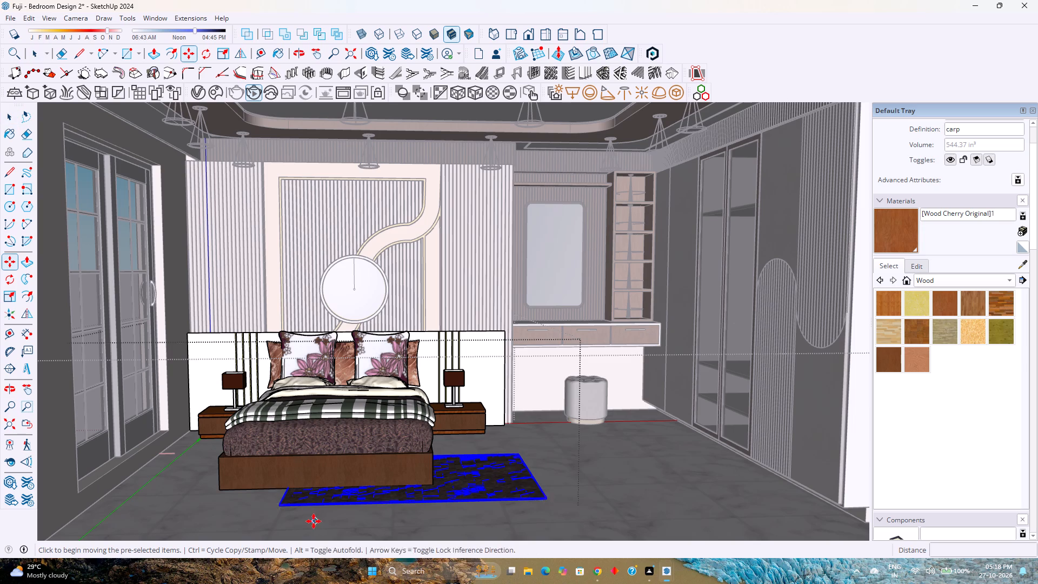
middle_click_drag(317, 499, 445, 428, "shift")
middle_click(445, 428, "shift")
scroll(419, 447, "up", 5)
middle_click_drag(410, 430, 449, 522)
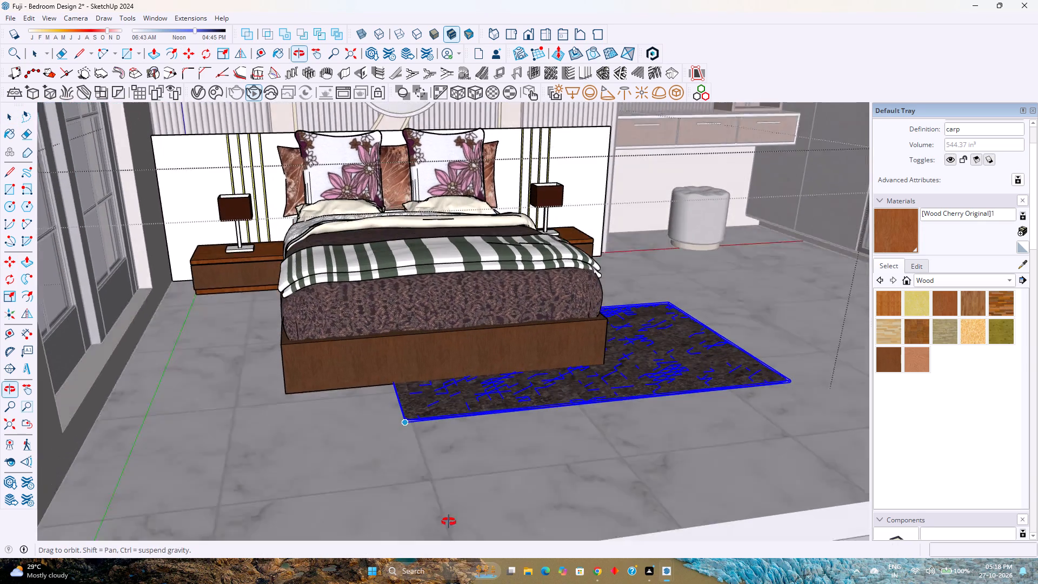
middle_click_drag(449, 522, 449, 532)
middle_click(449, 532)
left_click(402, 426)
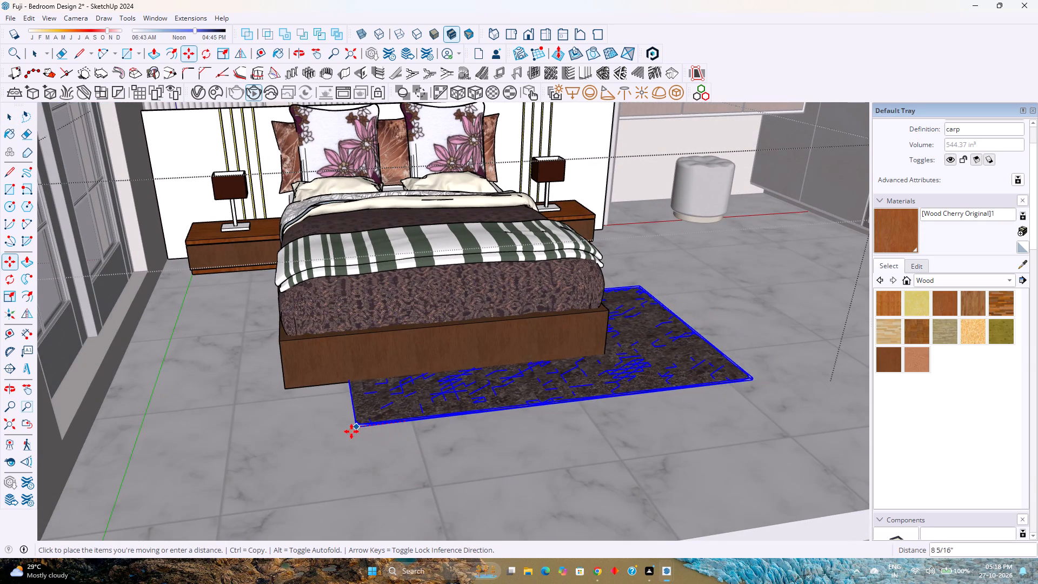
left_click(263, 443)
Scale the carpet along the red axis to extend its edge on the dressing table side of the bed.
key("s")
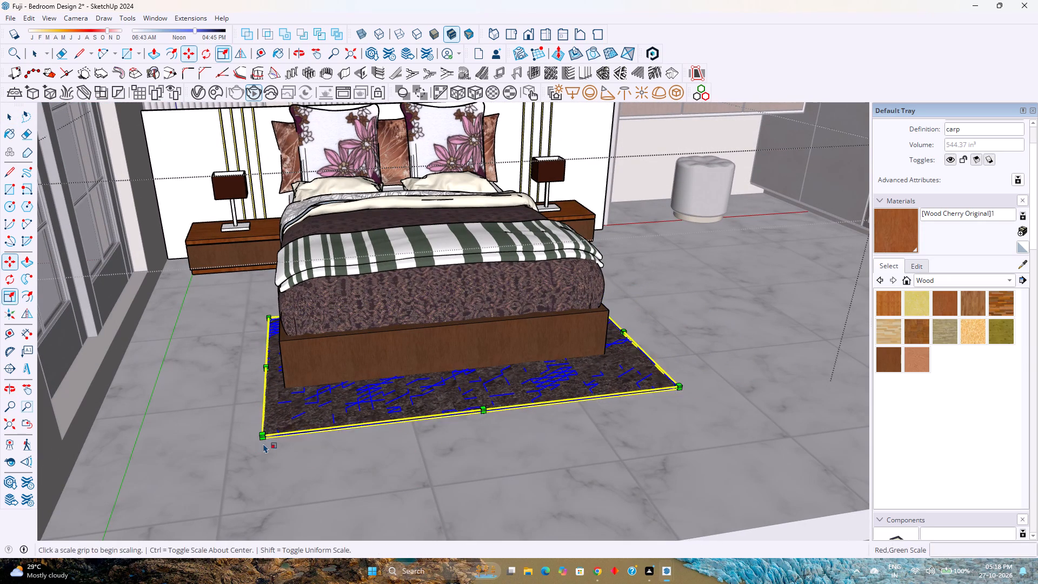
middle_click_drag(581, 394, 561, 410)
middle_click(551, 416)
middle_click_drag(550, 417, 533, 427)
middle_click_drag(520, 431, 355, 461)
scroll(330, 436, "up", 5)
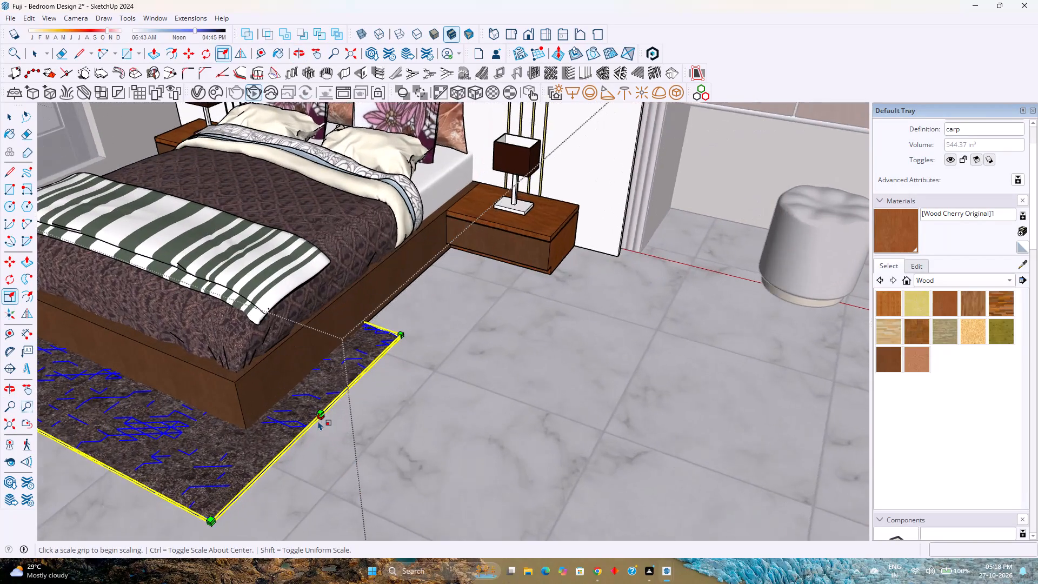
scroll(318, 421, "up", 15)
left_click(328, 405)
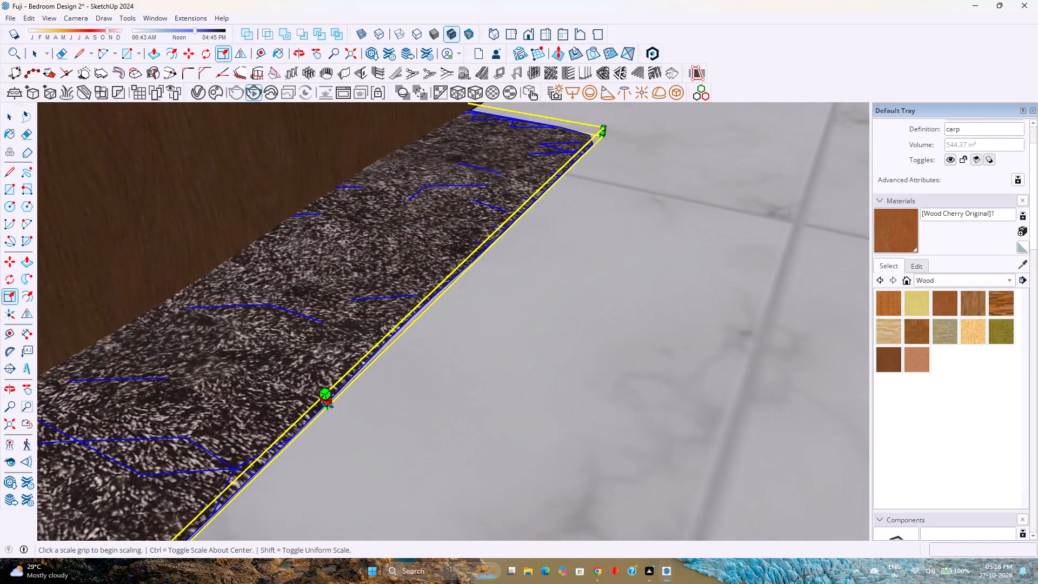
scroll(389, 426, "down", 8)
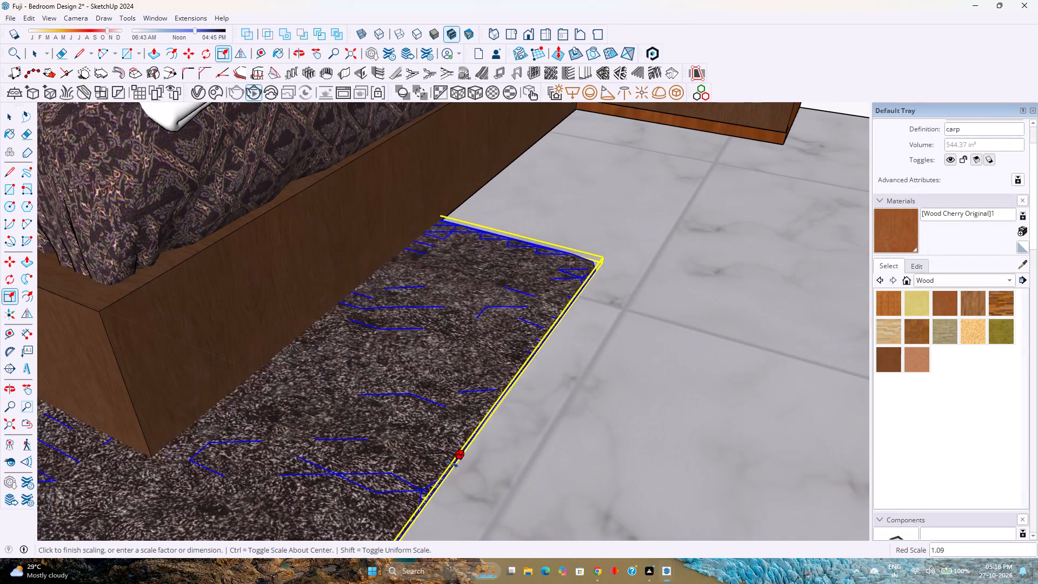
left_click(511, 487)
Scale the carpet's balcony-door side outward along the red axis by a factor of about 1.14.
scroll(505, 457, "down", 8)
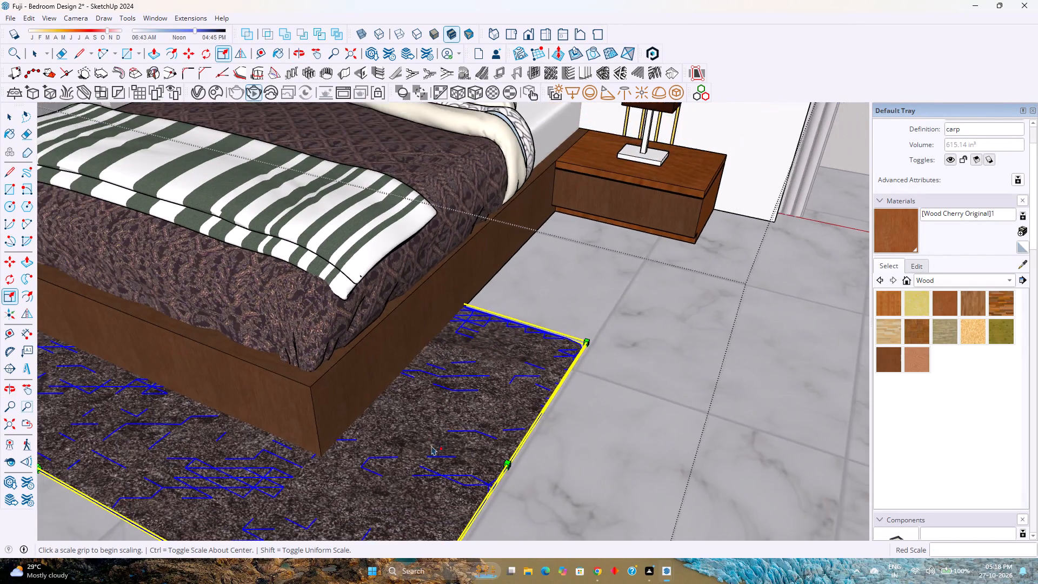
middle_click_drag(431, 446, 590, 421)
scroll(610, 415, "down", 8)
middle_click_drag(487, 441, 562, 403, "shift")
scroll(556, 406, "down", 1, "shift")
middle_click(562, 403, "shift")
middle_click_drag(453, 412, 558, 408)
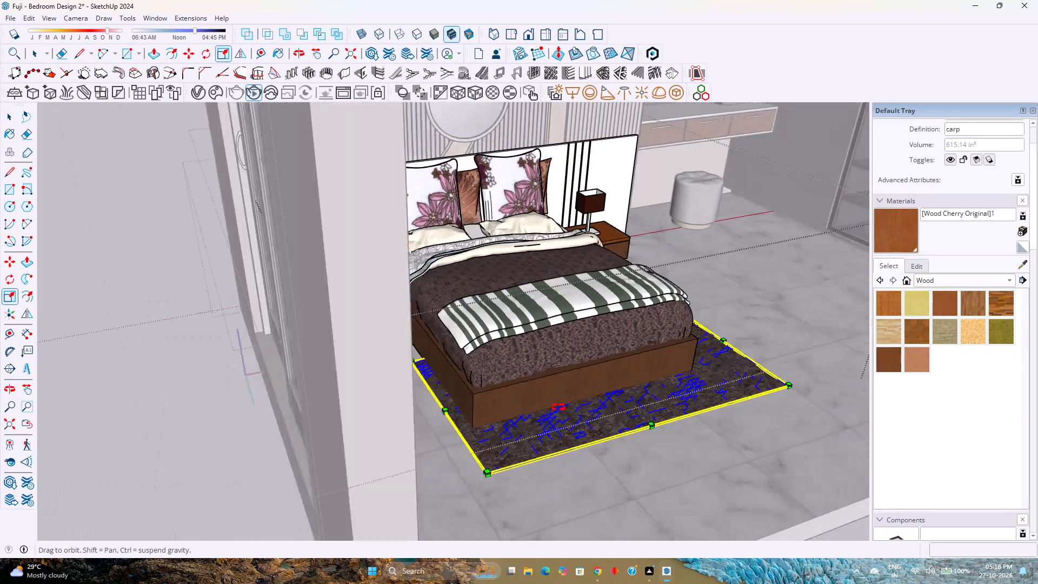
middle_click_drag(558, 408, 559, 408)
middle_click_drag(559, 408, 547, 410)
scroll(450, 432, "up", 14)
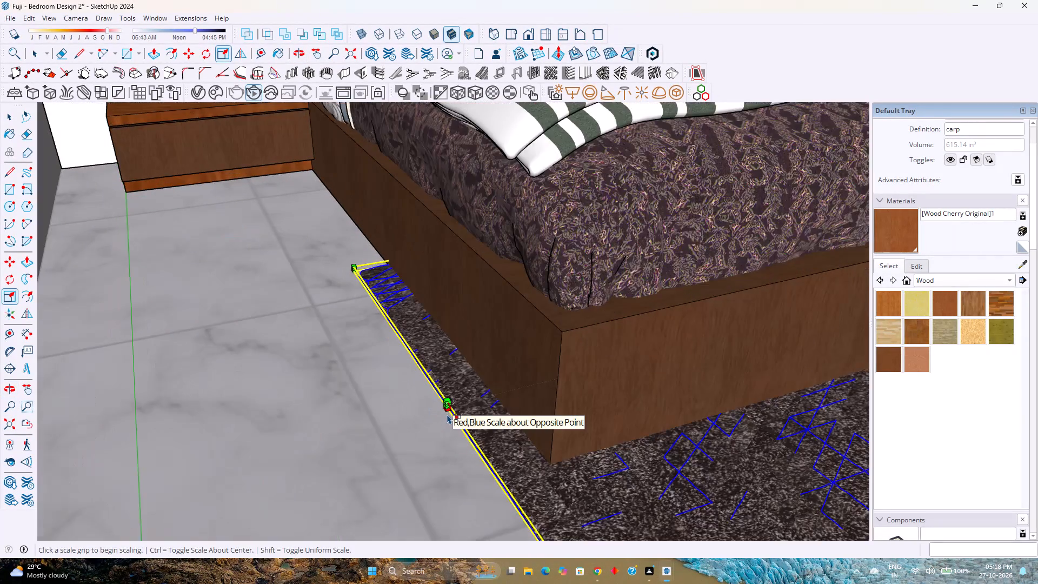
scroll(447, 414, "up", 11)
left_click(448, 381)
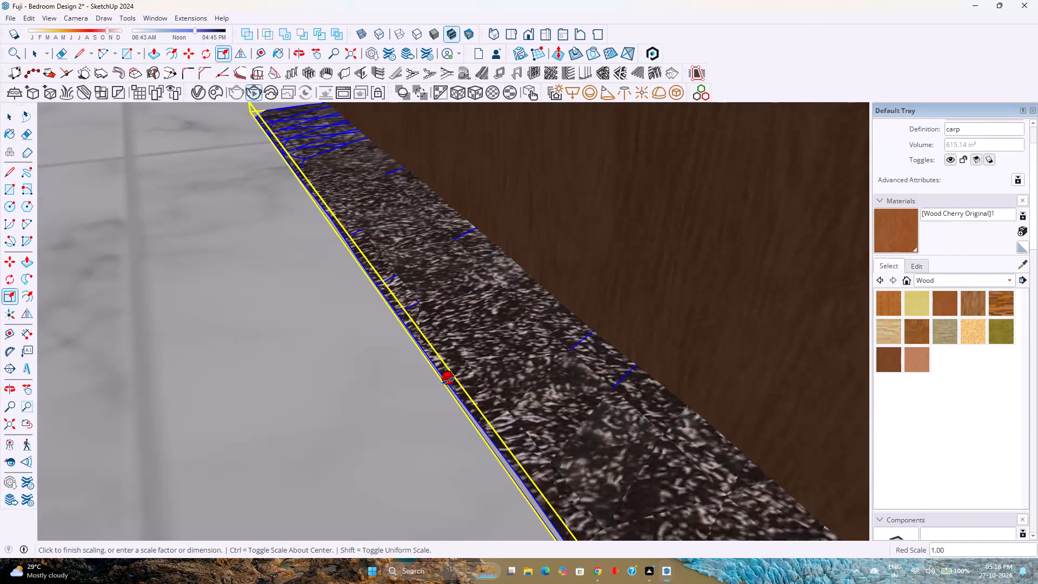
scroll(448, 381, "down", 16)
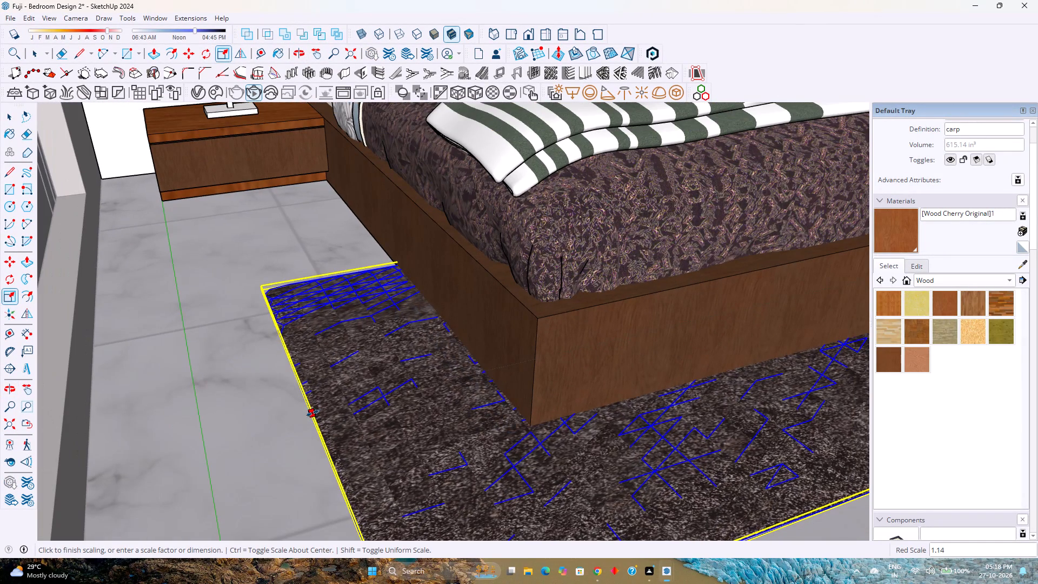
left_click(297, 420)
Show hidden back edges and scale the carpet along the green axis to extend its edge toward the headboard.
scroll(297, 420, "down", 3)
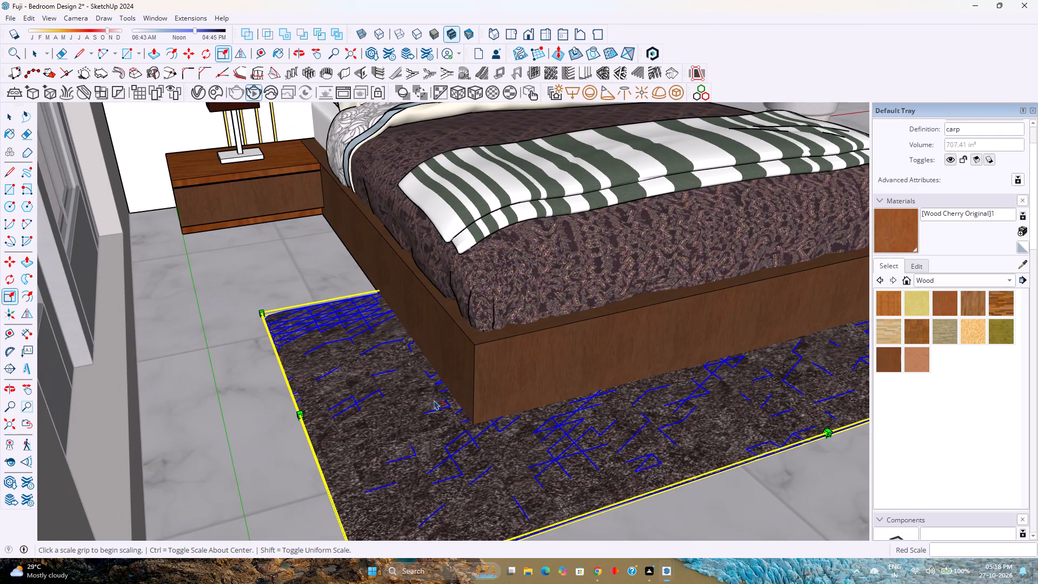
middle_click_drag(544, 415, 350, 414)
middle_click(350, 414)
middle_click(350, 414)
scroll(348, 414, "down", 6)
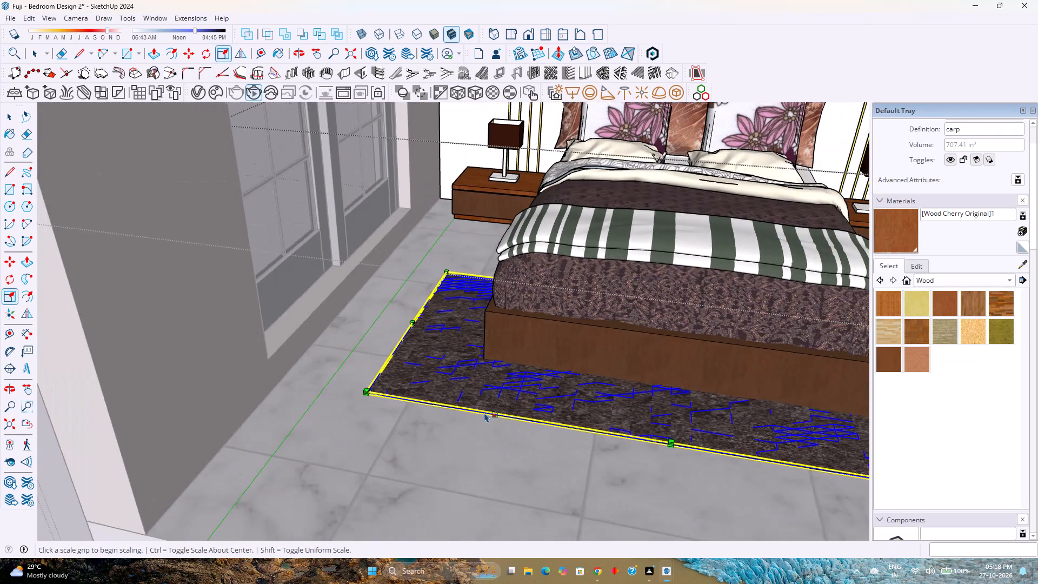
middle_click_drag(595, 407, 332, 407, "shift")
middle_click_drag(723, 362, 498, 408)
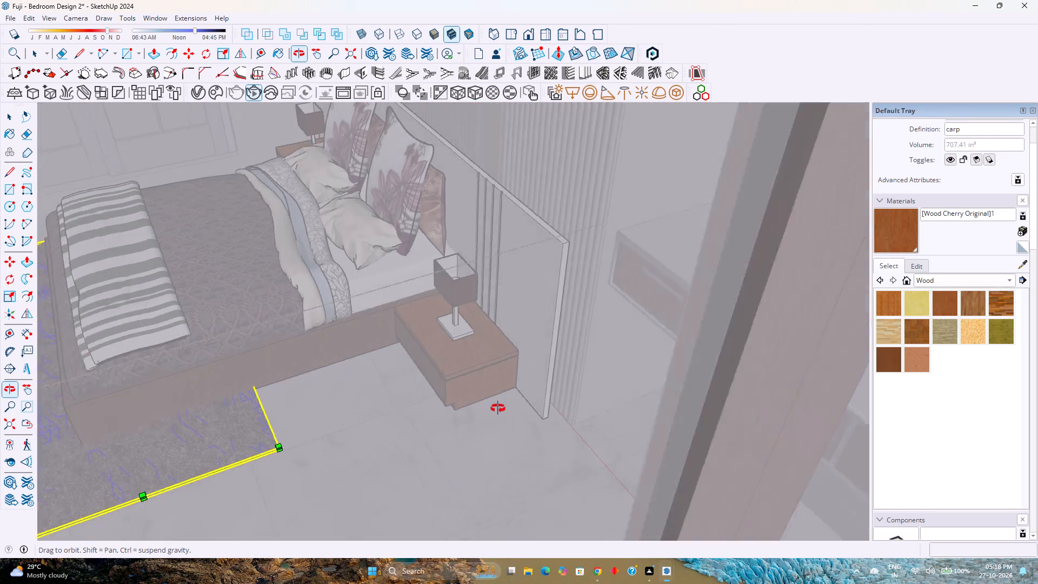
middle_click_drag(498, 408, 616, 377)
middle_click(616, 377)
scroll(475, 346, "up", 5)
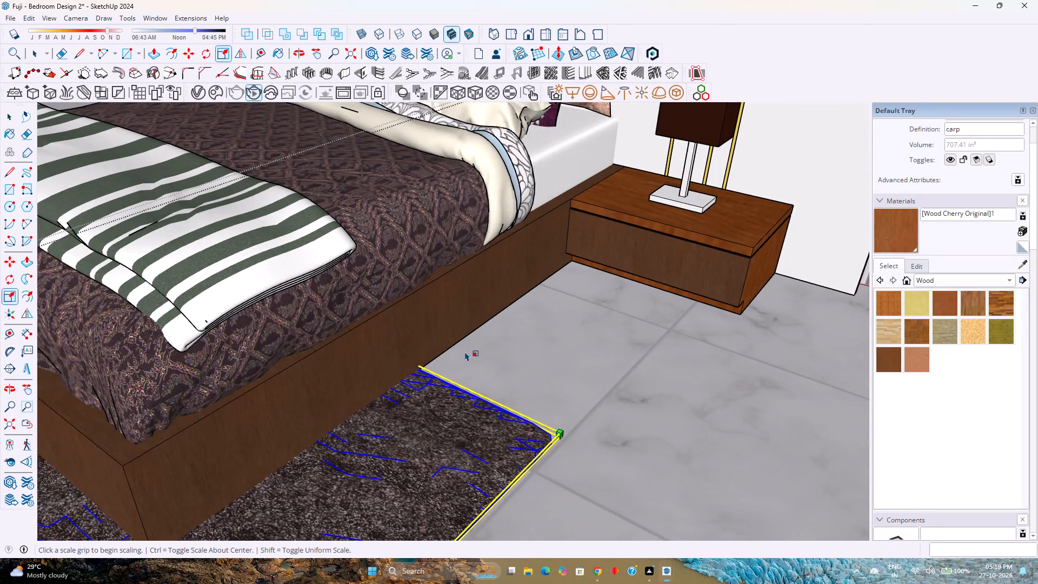
key("k")
scroll(242, 292, "up", 9)
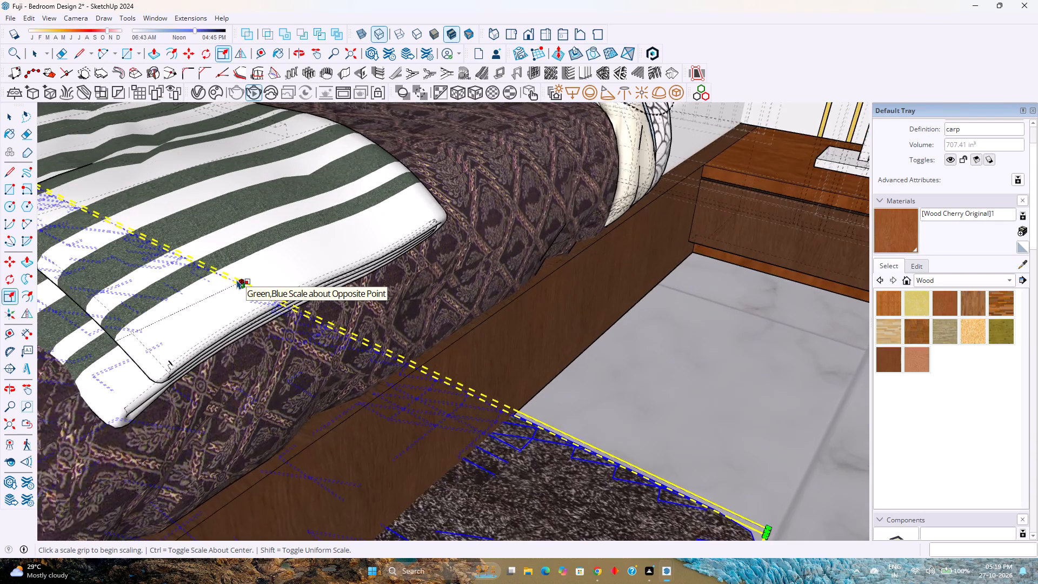
scroll(237, 280, "up", 14)
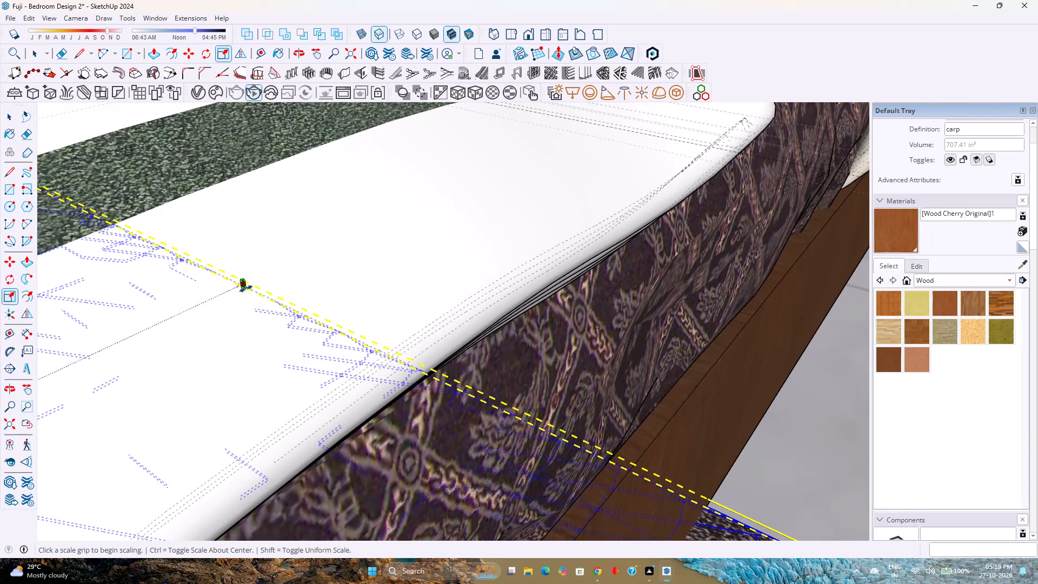
left_click(246, 288)
scroll(246, 288, "down", 16)
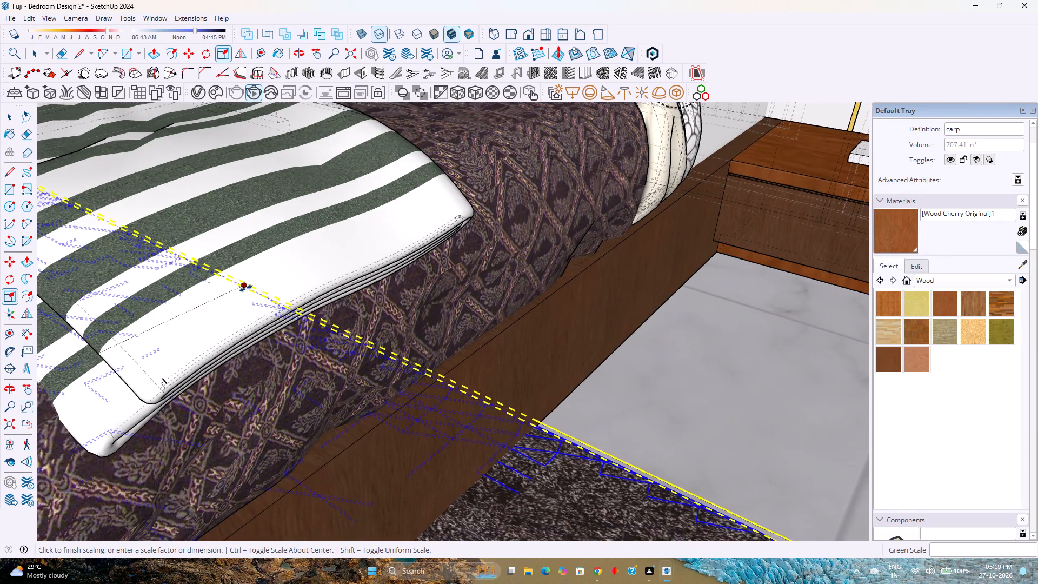
scroll(363, 254, "down", 11)
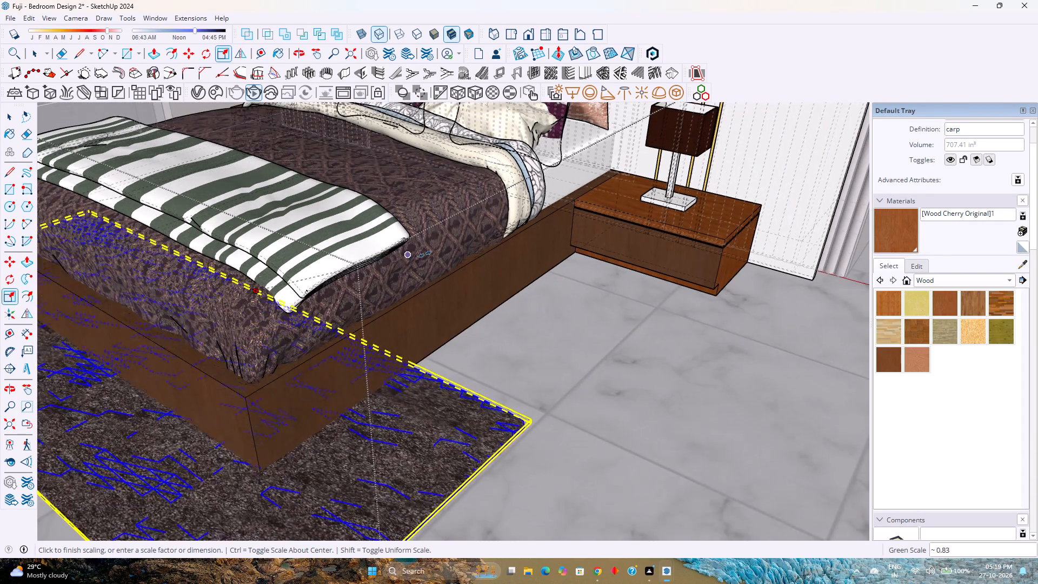
left_click(483, 247)
Scale the carpet's edge beyond the bed's foot outward by 1.09 along the green axis and turn off the back edges.
scroll(480, 251, "down", 6)
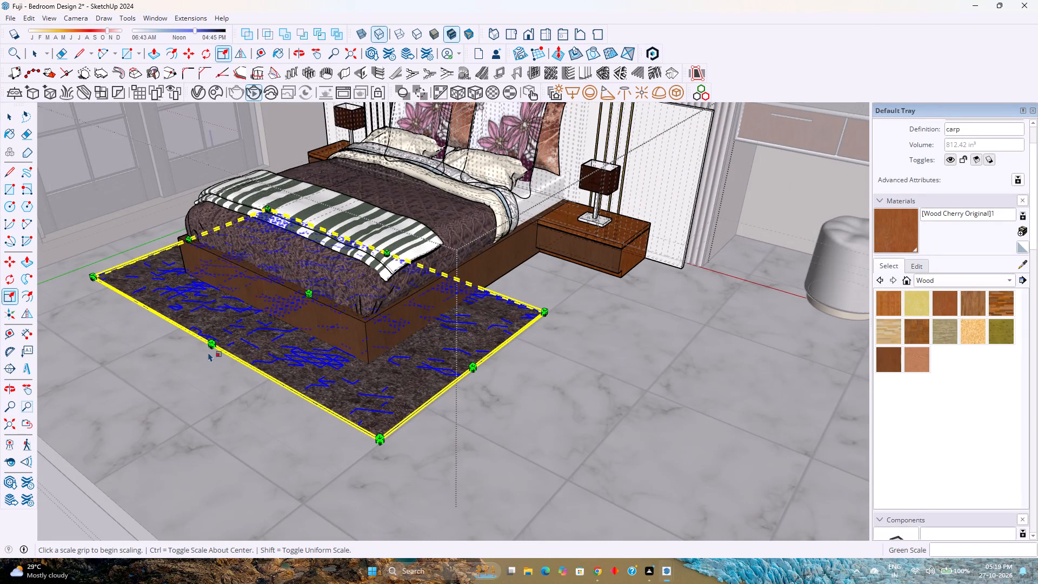
scroll(204, 350, "up", 20)
scroll(204, 350, "up", 5)
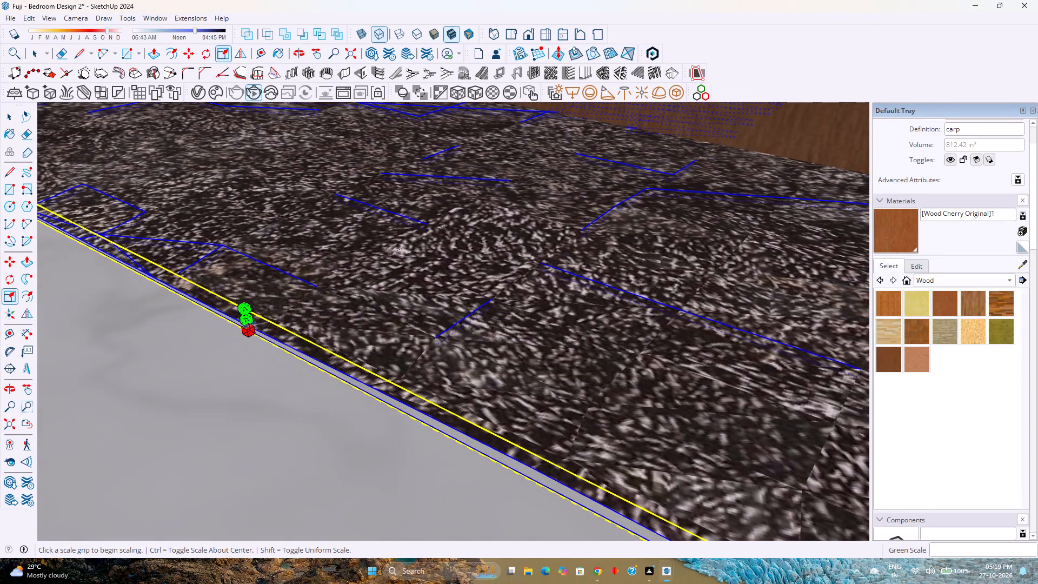
left_click(249, 322)
scroll(222, 341, "down", 20)
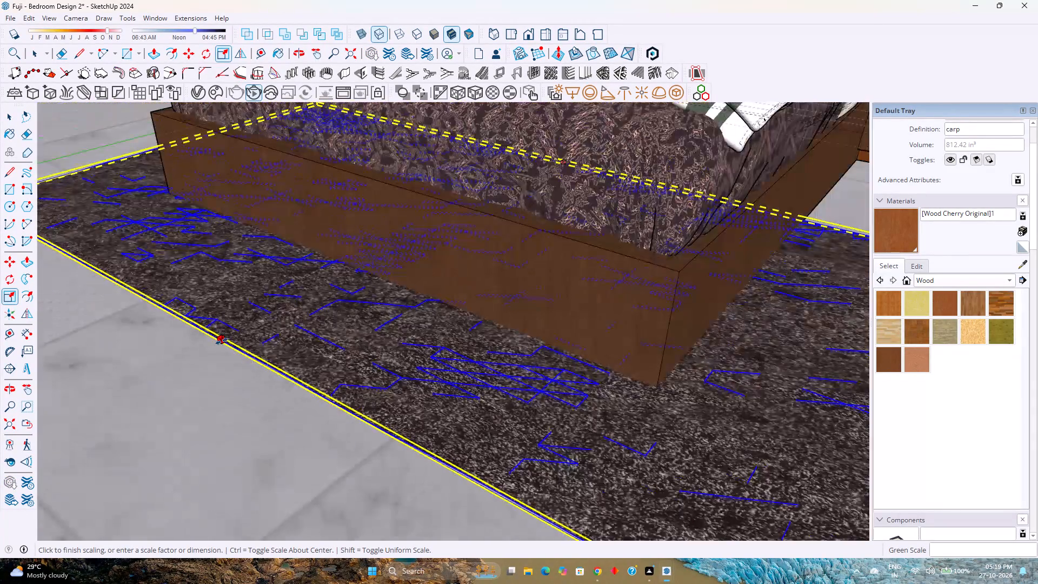
scroll(222, 341, "down", 7)
left_click(202, 357)
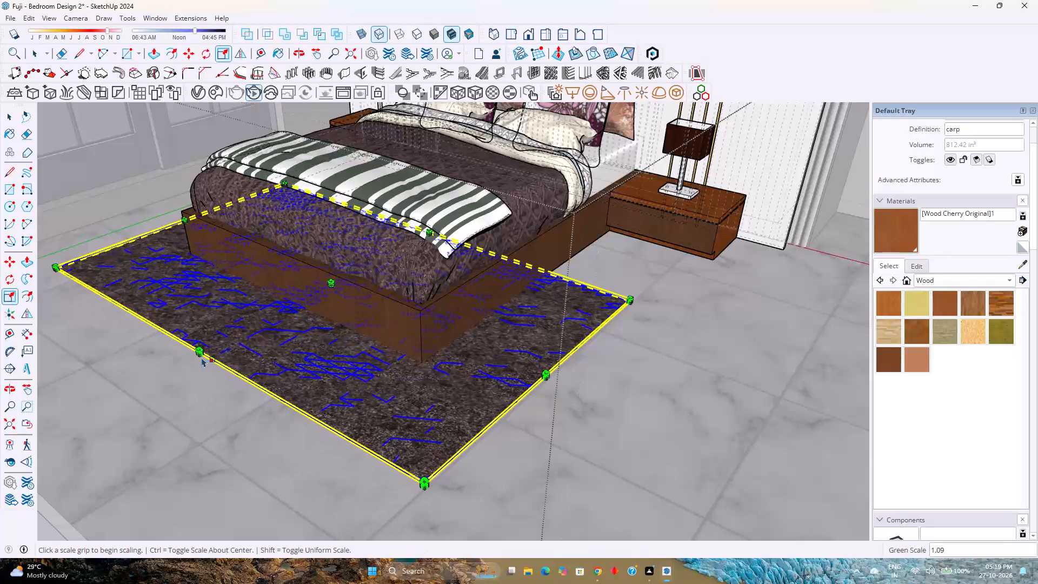
type("k")
key("space")
key("Escape")
Scale the bed set with its headboard outward along the red axis by about 1.07, up to the wall corner beside the dressing table.
scroll(202, 357, "down", 6)
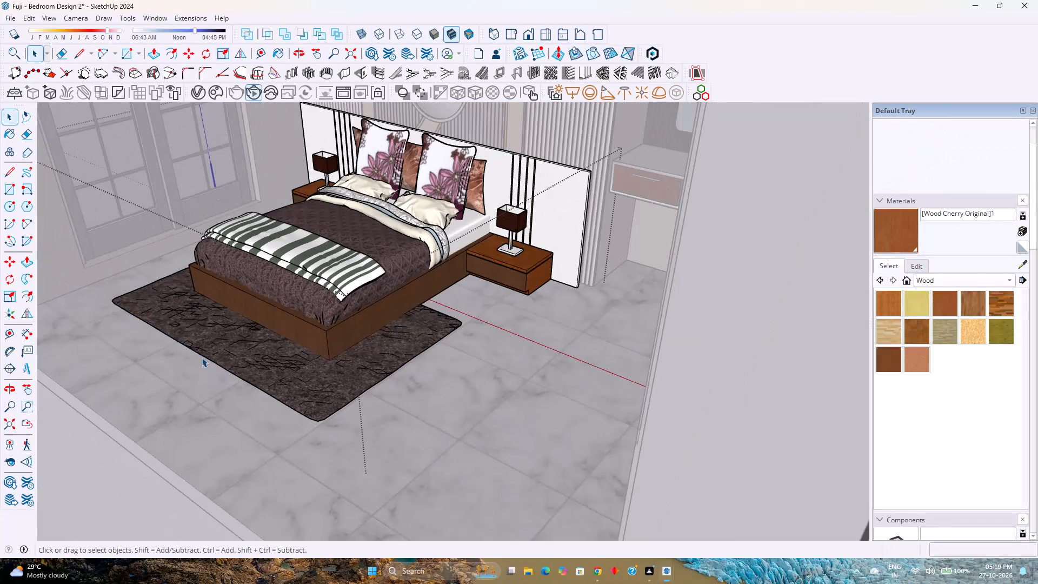
middle_click_drag(260, 389, 431, 359)
middle_click(431, 359)
key("Escape")
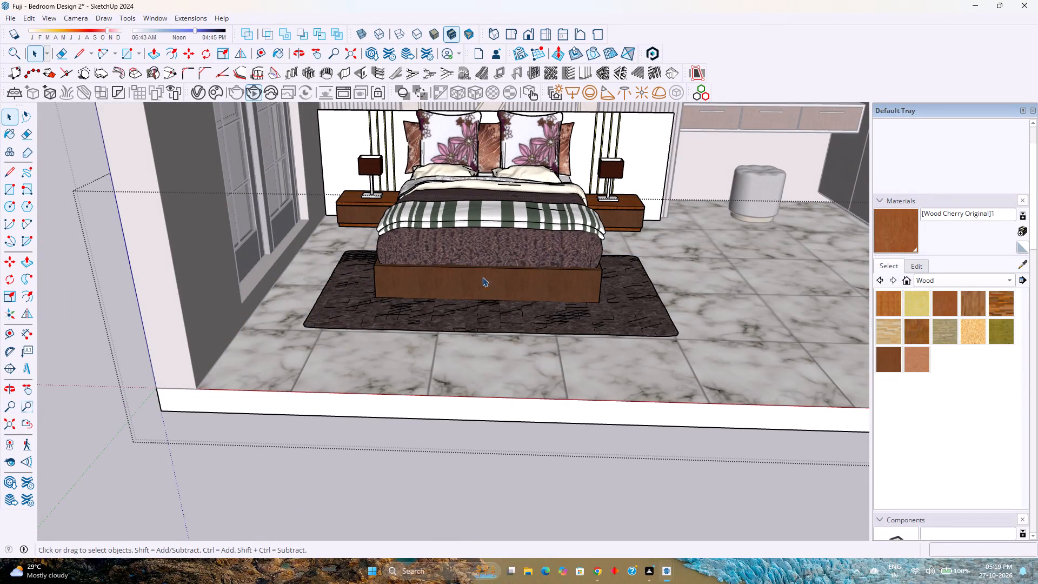
left_click(488, 267)
key("s")
middle_click_drag(553, 259, 532, 293)
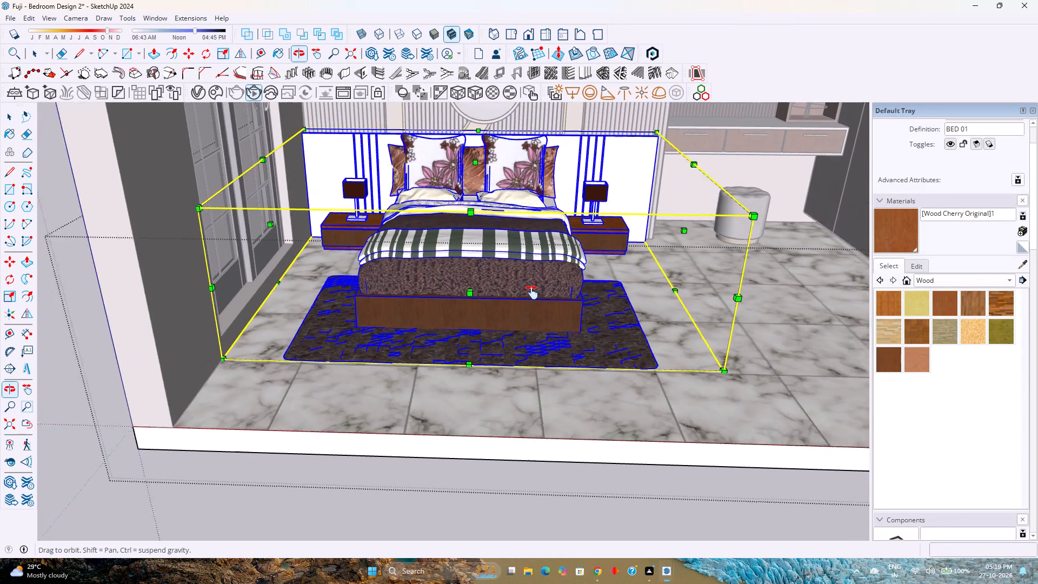
middle_click_drag(532, 293, 452, 401)
left_click(616, 337)
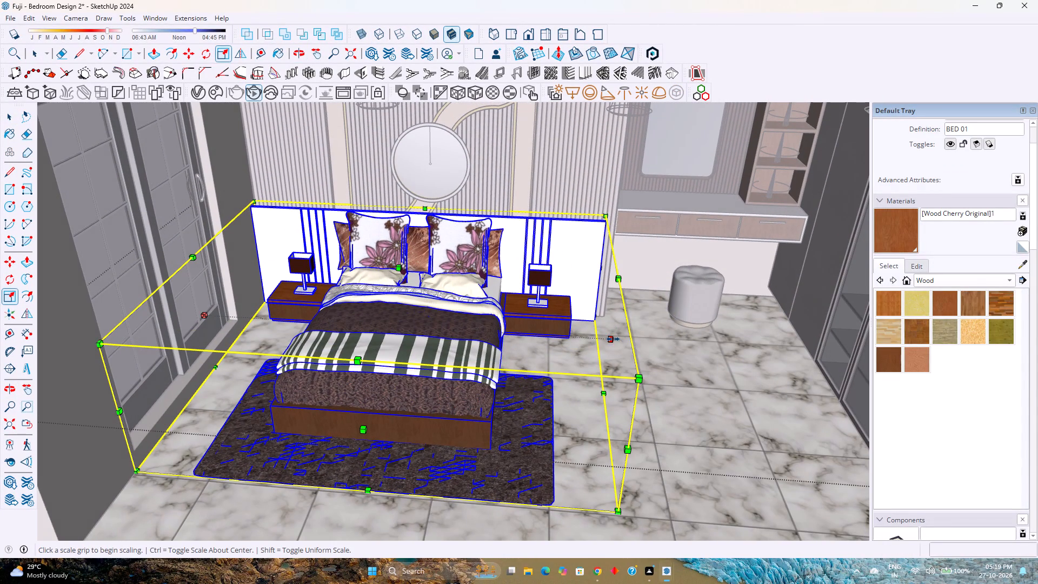
left_click(613, 339)
scroll(618, 199, "up", 6)
middle_click_drag(618, 199, 557, 247)
left_click(5, 426)
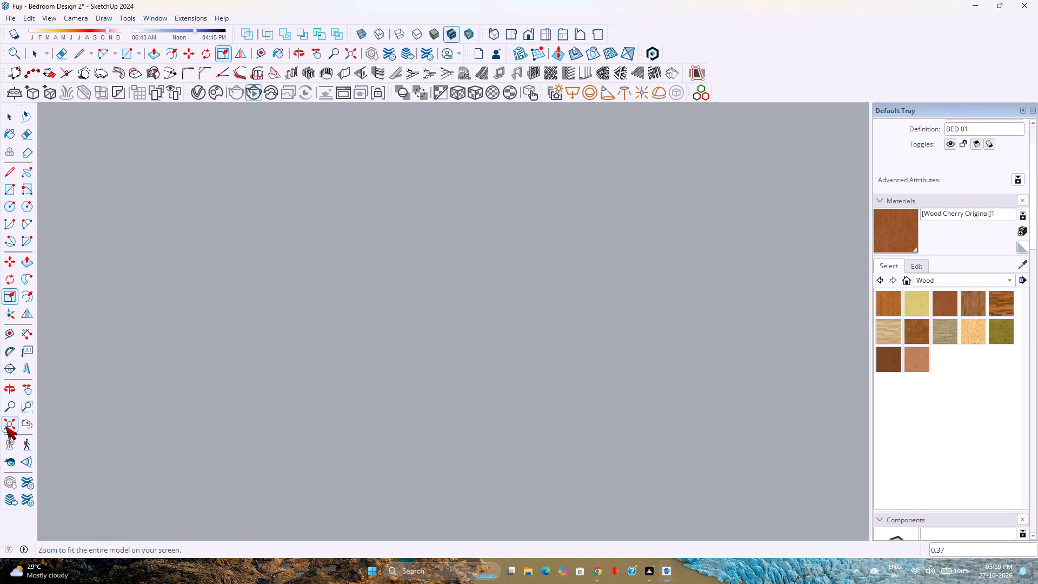
middle_click_drag(429, 354, 489, 281)
middle_click(490, 281)
scroll(504, 276, "up", 11)
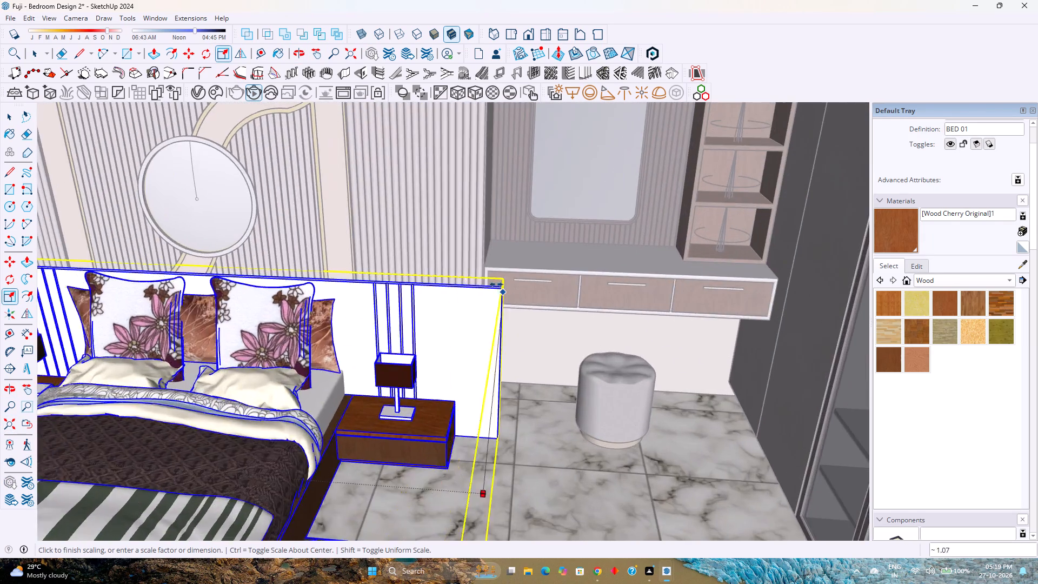
scroll(496, 284, "up", 4)
left_click(476, 254)
key("space")
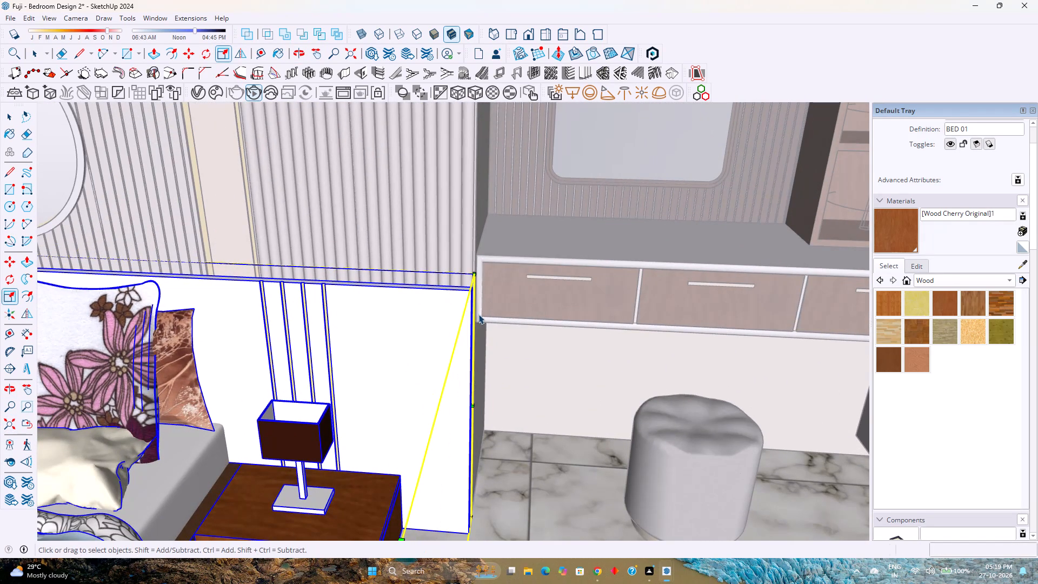
key("Escape")
Save the bedroom model.
scroll(462, 333, "down", 6)
middle_click_drag(455, 336, 486, 301)
middle_click(486, 301)
scroll(493, 294, "down", 5)
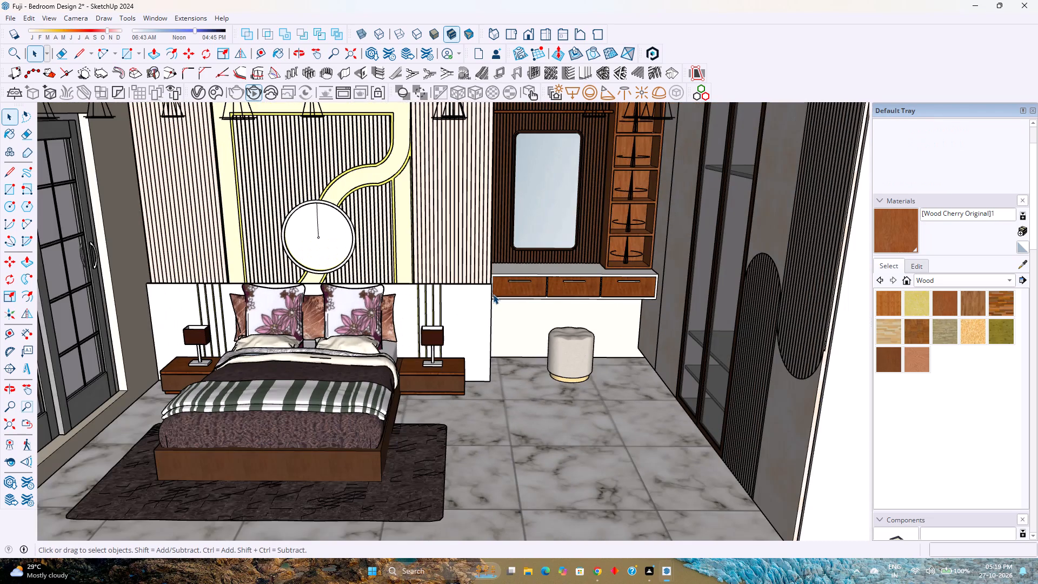
key("ctrl+s")
Examine the whole bedroom from several angles to check how the bed set and carpet fit the room.
scroll(493, 294, "down", 5)
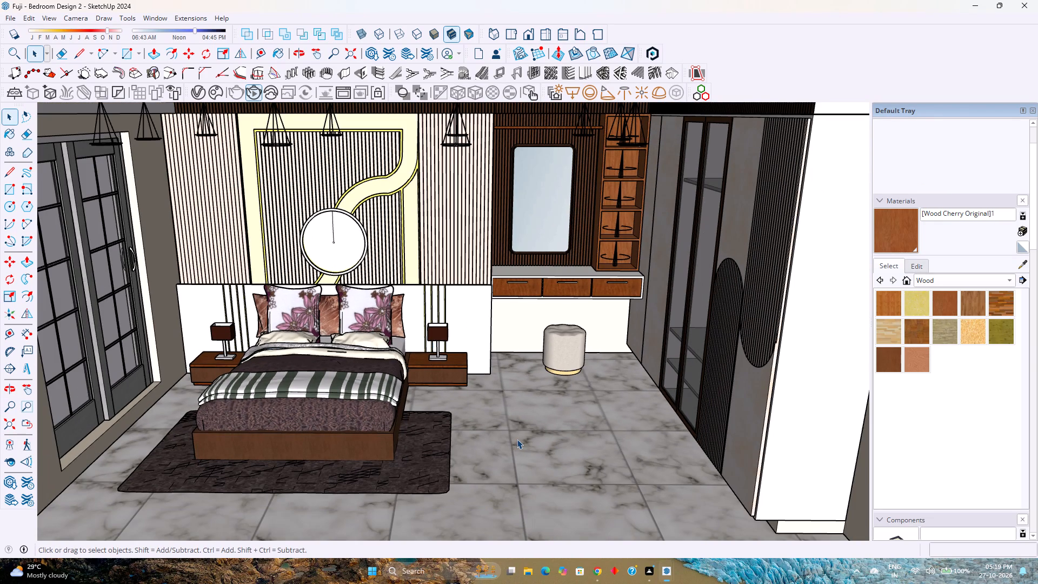
middle_click_drag(517, 439, 521, 371)
middle_click(521, 371)
scroll(527, 356, "up", 2)
scroll(527, 356, "down", 3)
middle_click_drag(527, 356, 531, 356)
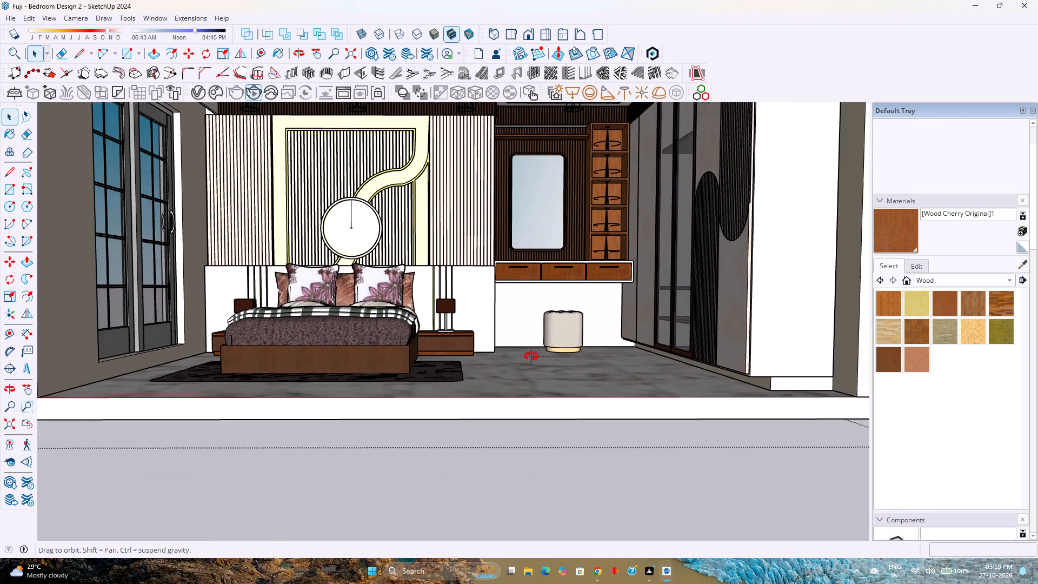
middle_click_drag(531, 356, 570, 432)
middle_click(568, 432)
scroll(553, 422, "down", 3)
middle_click_drag(553, 422, 585, 457, "shift")
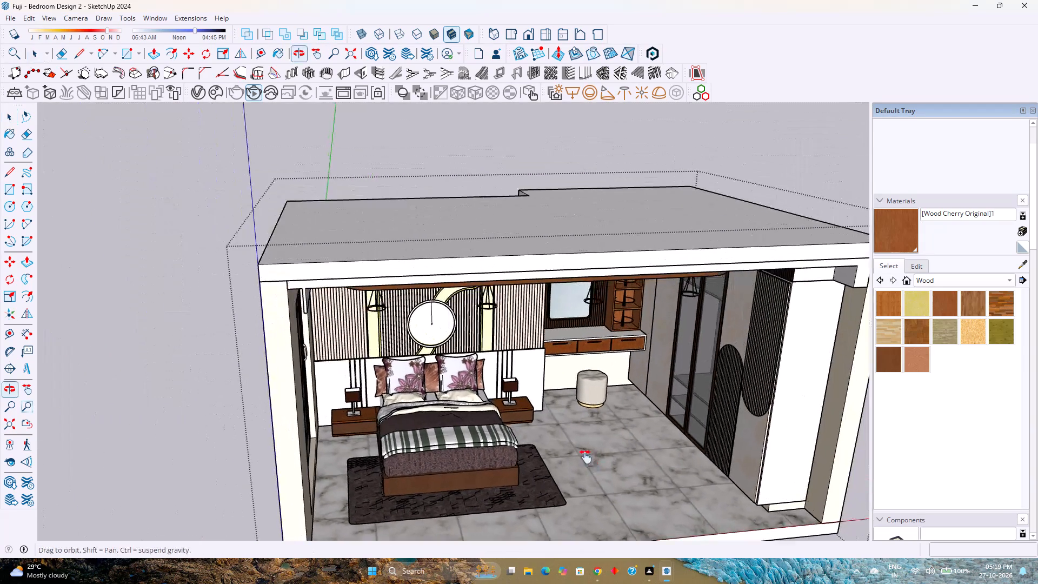
middle_click_drag(585, 457, 586, 457, "shift")
middle_click_drag(585, 459, 561, 414)
middle_click(561, 414)
middle_click(558, 402)
scroll(694, 402, "up", 3)
middle_click_drag(694, 402, 605, 391)
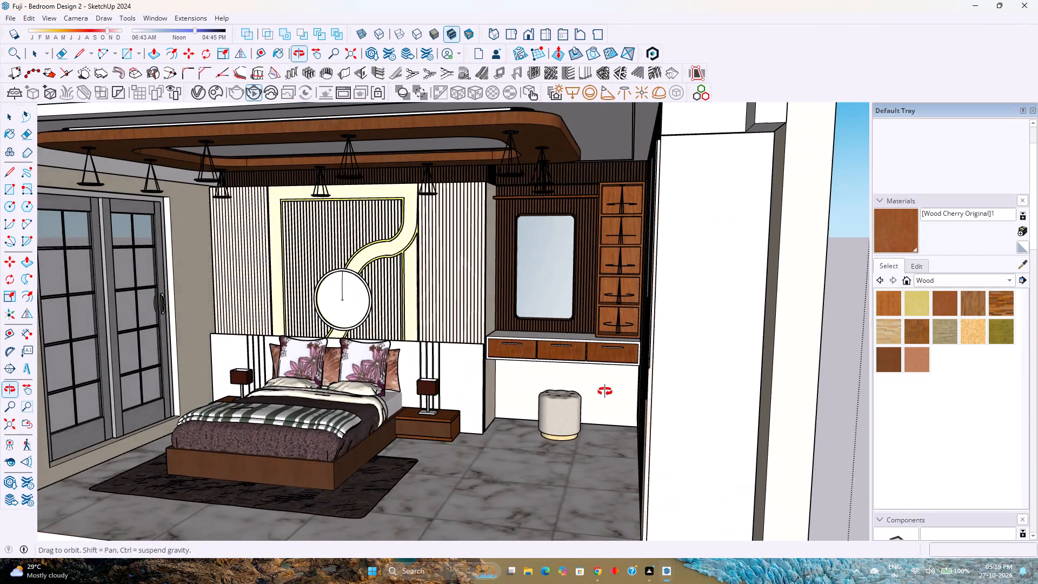
middle_click_drag(605, 391, 648, 383)
middle_click(648, 383)
scroll(649, 383, "down", 2)
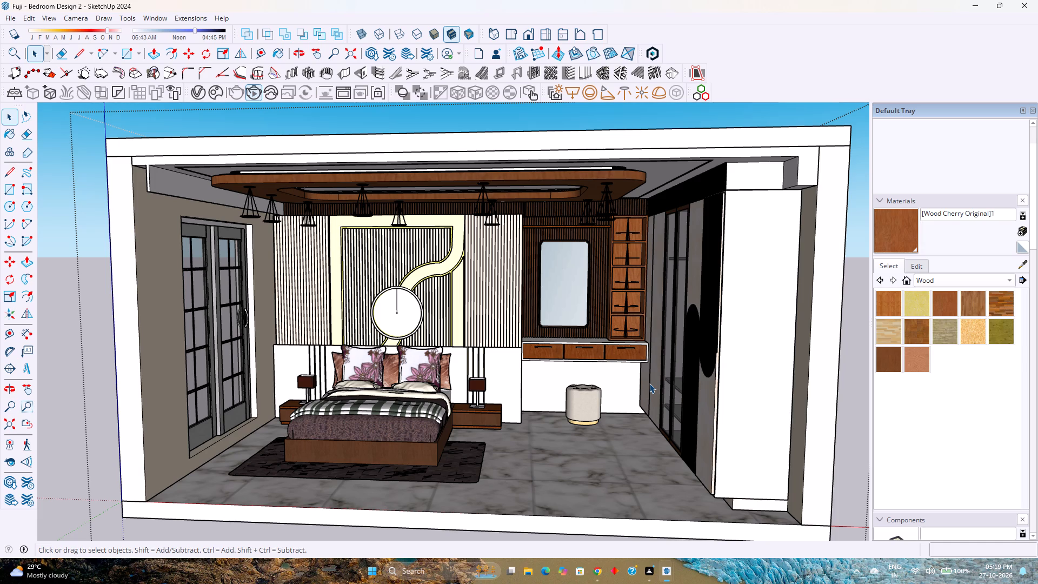
scroll(510, 315, "down", 5)
scroll(509, 354, "up", 3)
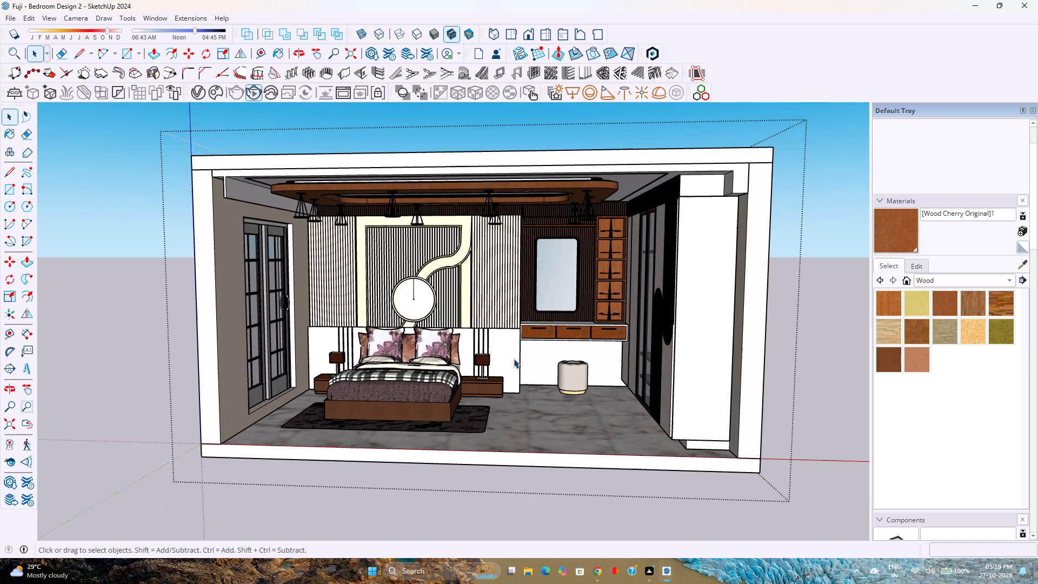
middle_click_drag(517, 362, 542, 350)
middle_click(542, 350)
Set the standard front view framed on the bed wall and dressing area, and restart the V-Ray interactive render.
left_click(531, 38)
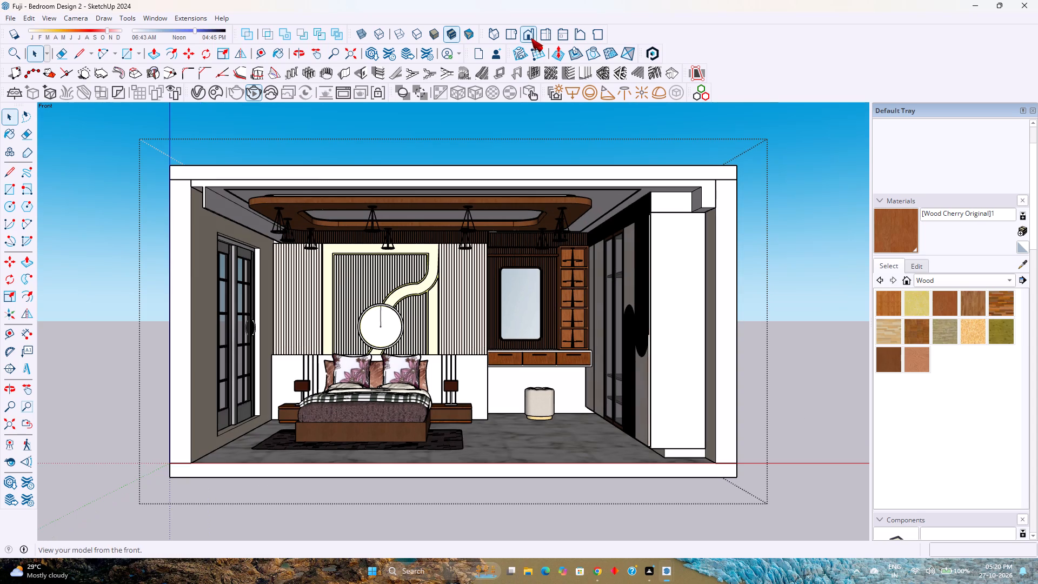
scroll(435, 350, "up", 3)
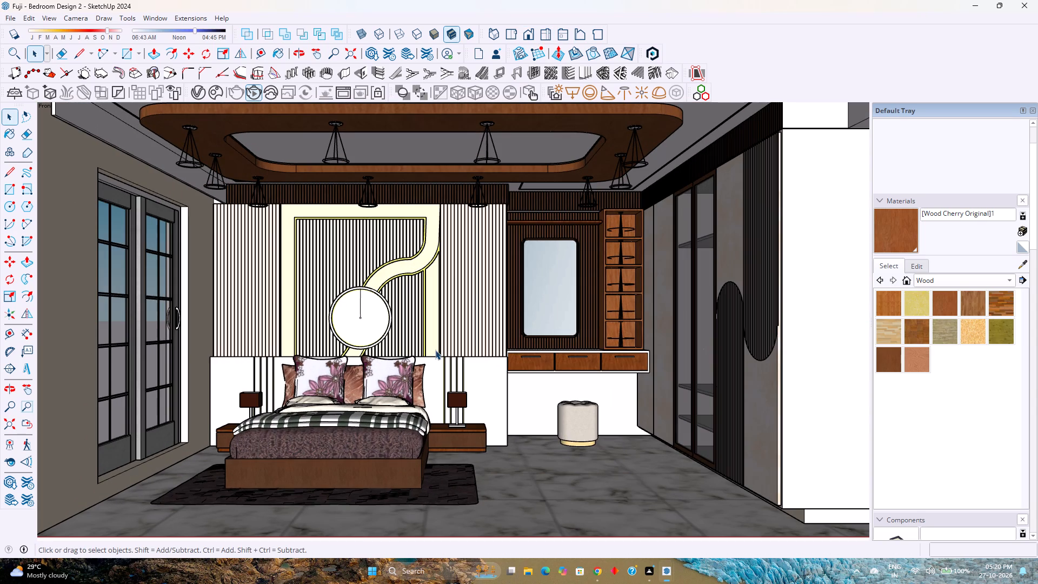
scroll(411, 350, "up", 1)
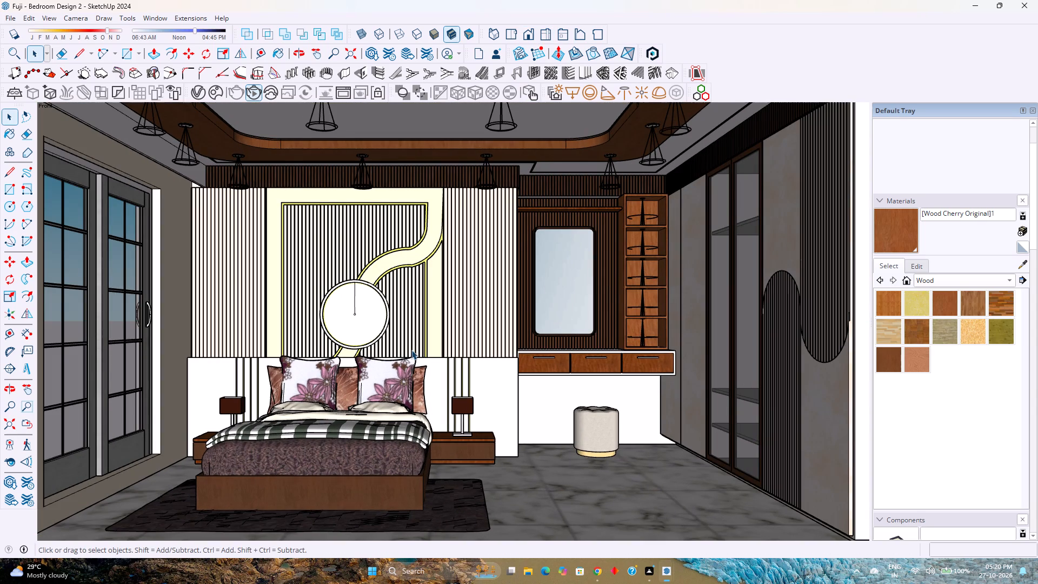
middle_click_drag(411, 350, 434, 349, "shift")
middle_click(434, 349, "shift")
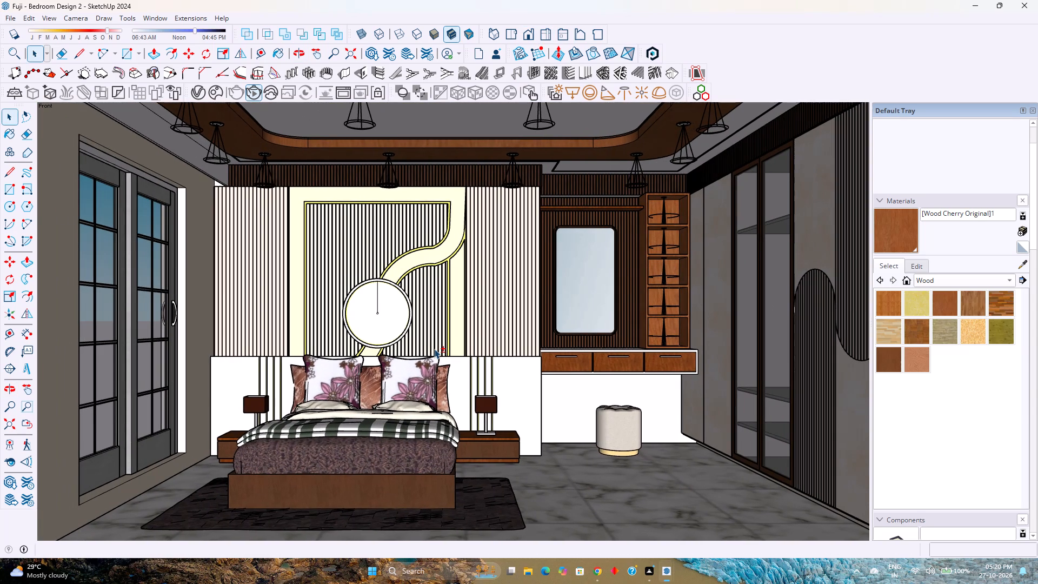
left_click(257, 97)
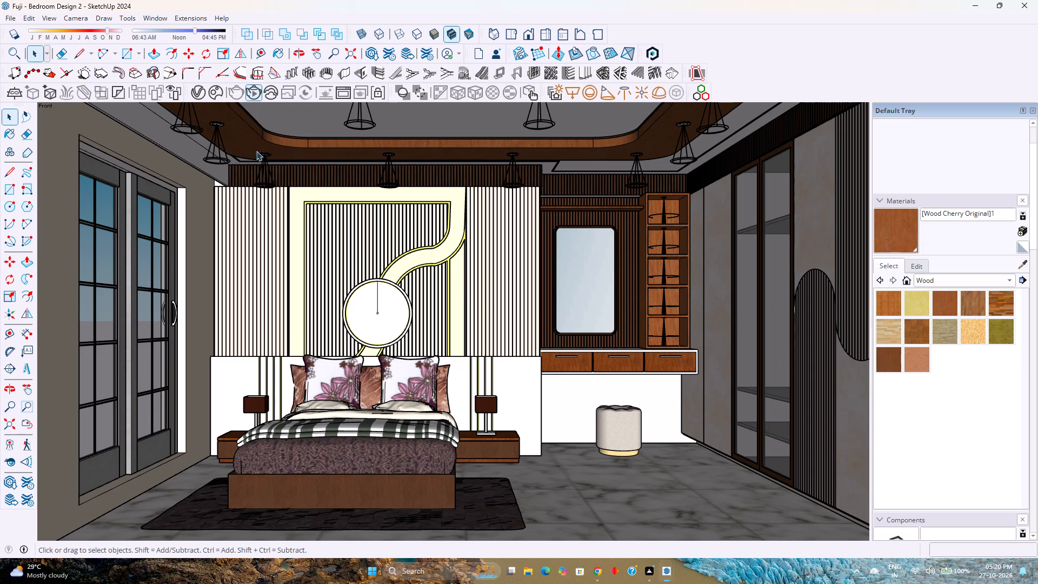
left_click(259, 94)
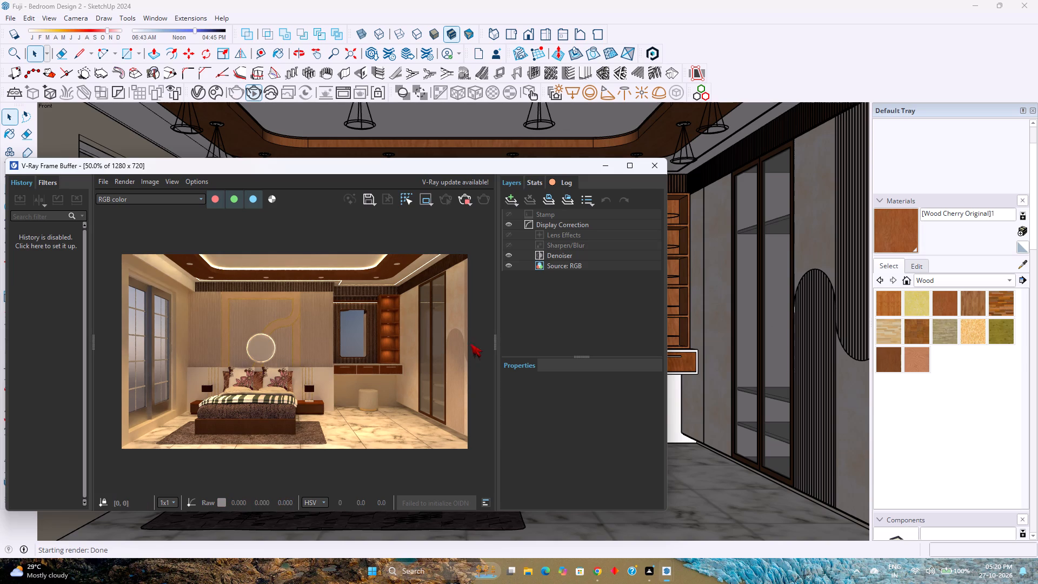
Examine the rendered bed wall, dressing unit, shelves and ceiling lighting up close and as a whole.
scroll(377, 380, "up", 1)
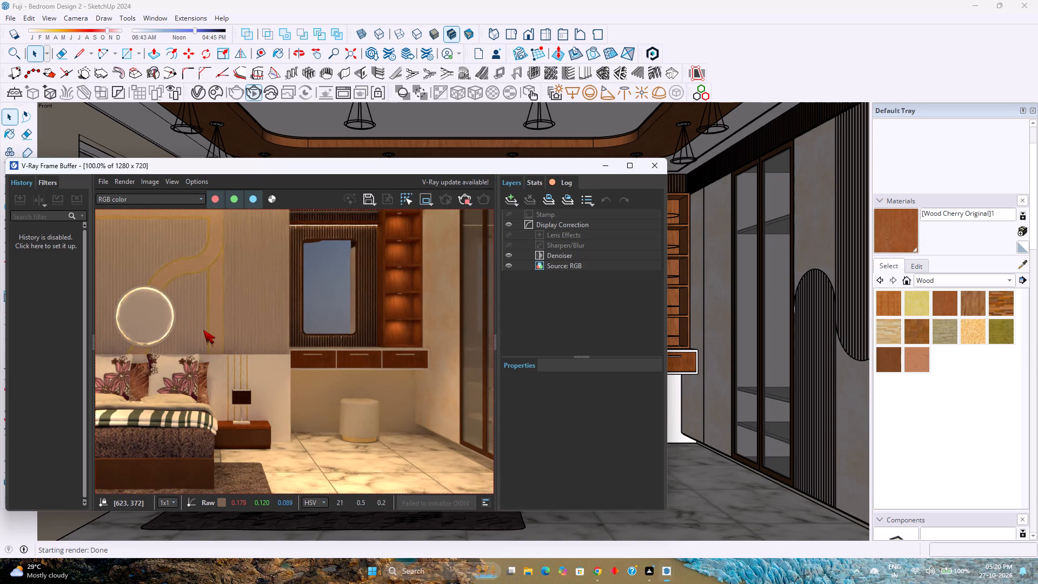
scroll(203, 330, "down", 3)
scroll(203, 330, "up", 1)
scroll(315, 309, "up", 2)
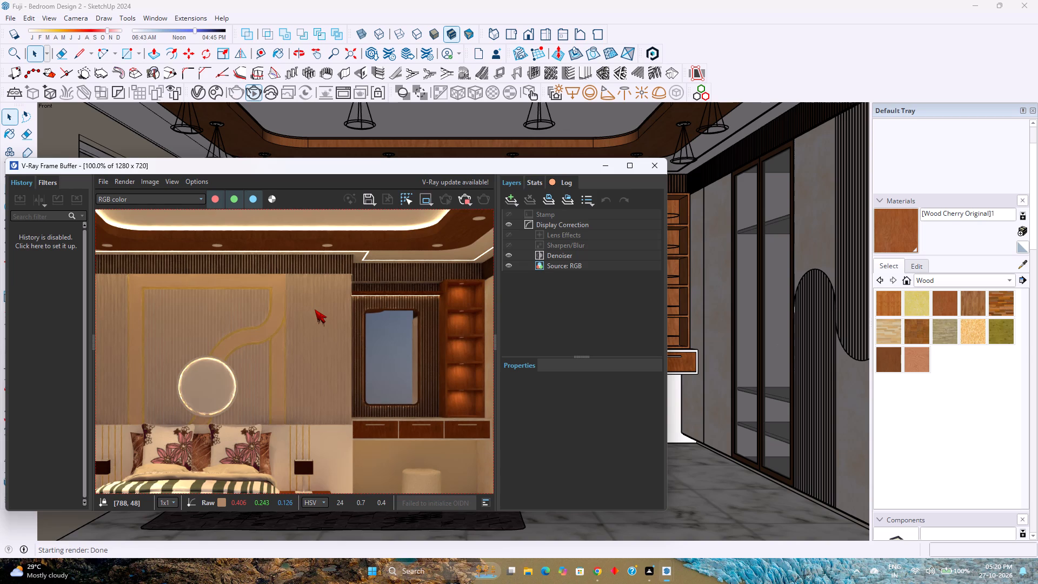
scroll(315, 309, "down", 1)
scroll(397, 307, "up", 1)
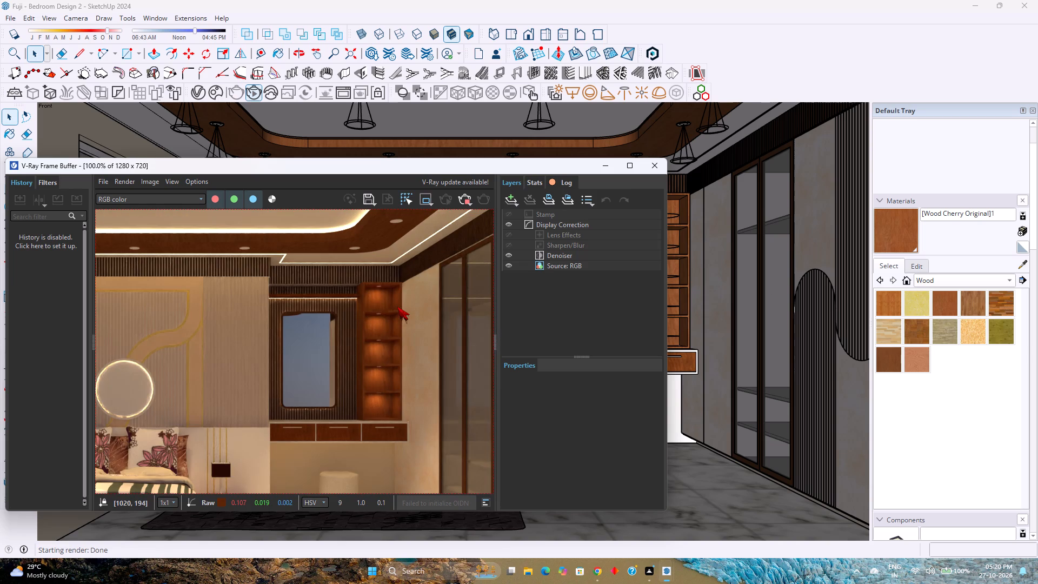
scroll(397, 307, "up", 2)
scroll(397, 307, "down", 3)
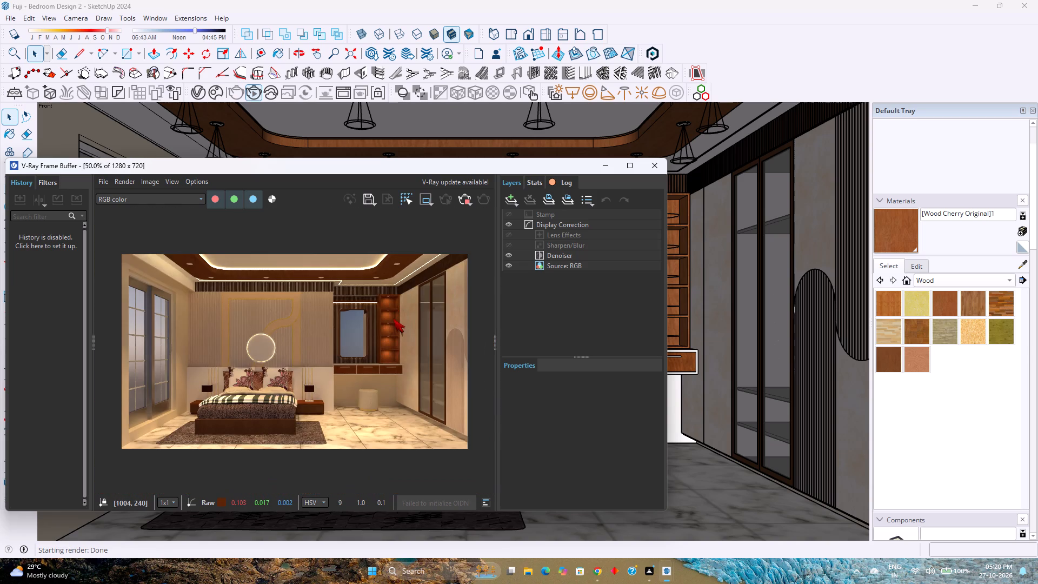
scroll(393, 319, "up", 3)
scroll(393, 319, "down", 2)
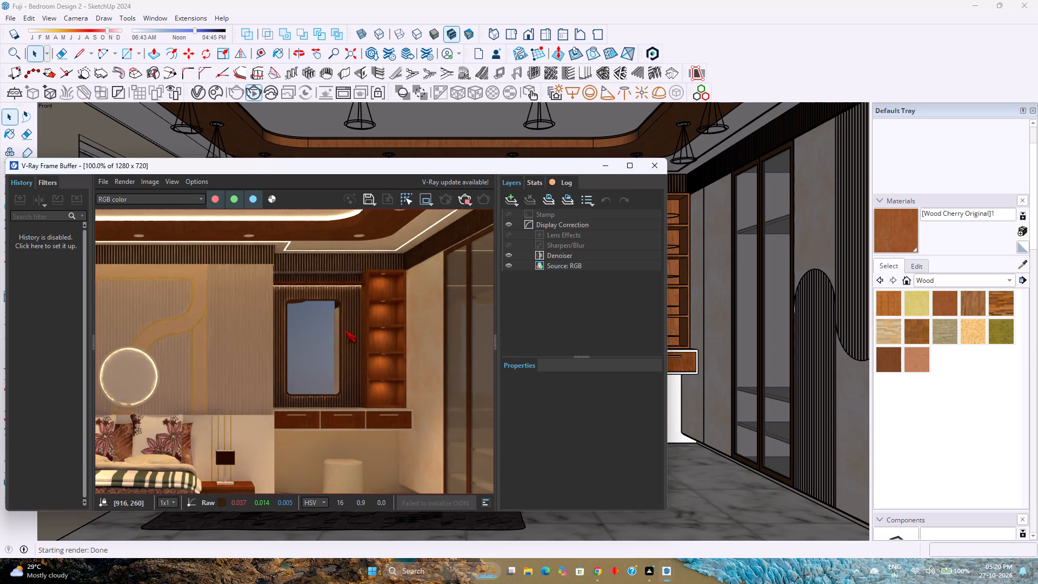
scroll(280, 331, "down", 1)
scroll(198, 340, "up", 1)
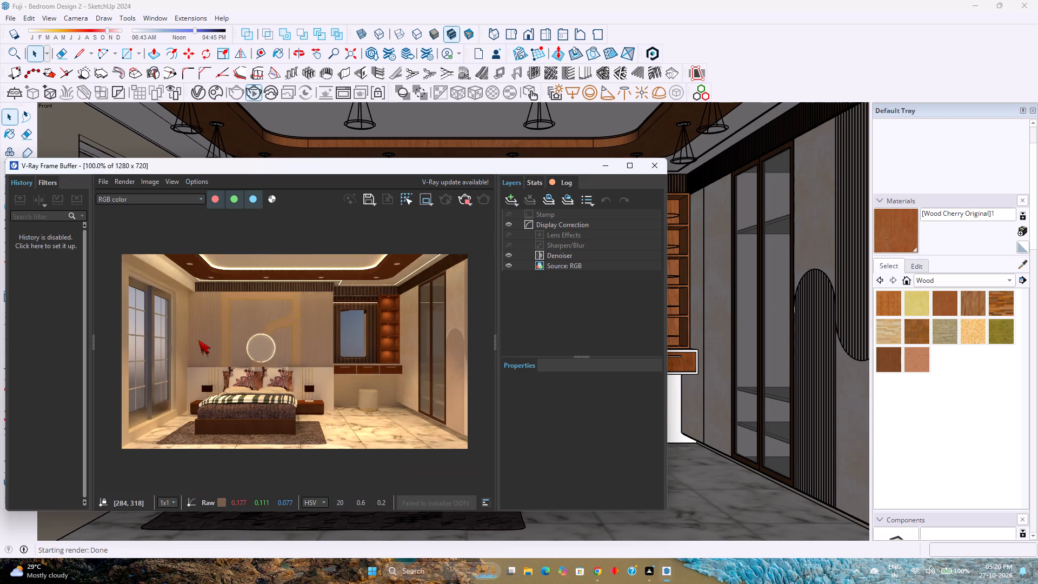
scroll(198, 340, "up", 1)
scroll(198, 340, "down", 2)
scroll(198, 340, "up", 1)
scroll(198, 340, "down", 1)
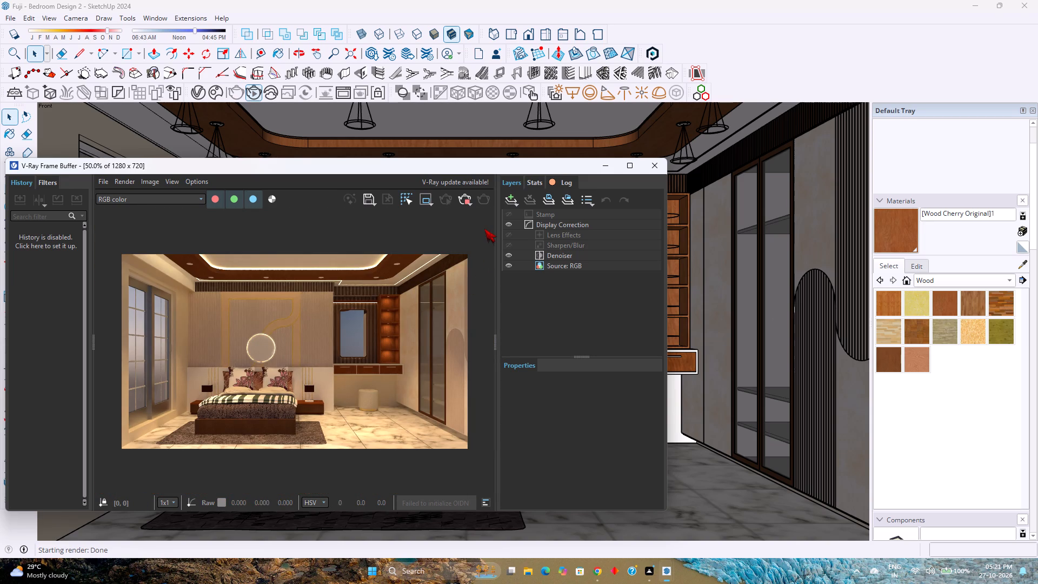
Set the render's Display Correction to OCIO after comparing it with Gamma 2.2 and ICC, with a display exposure of 0.787.
left_click(563, 225)
left_click(570, 394)
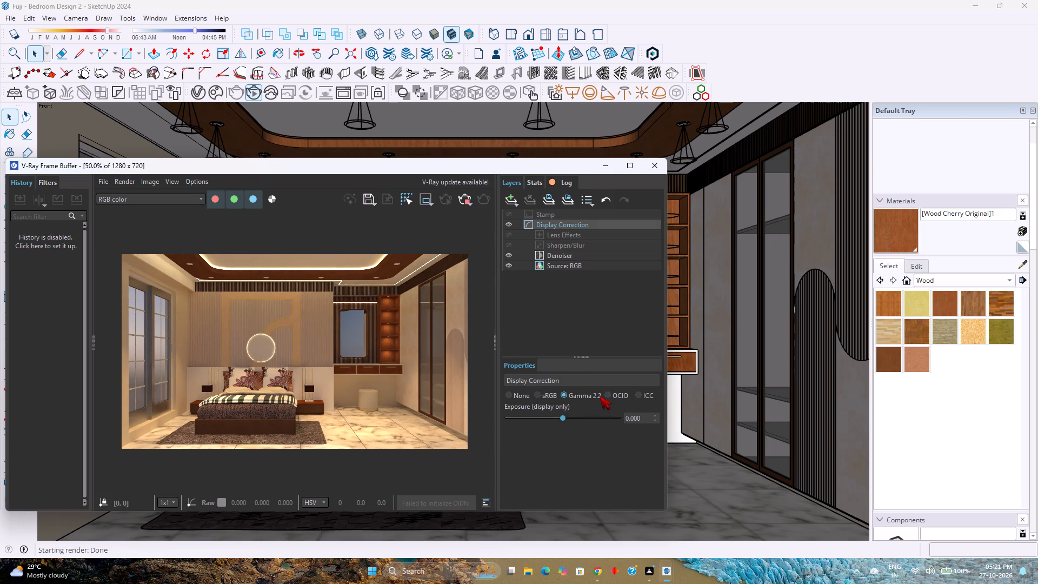
left_click(607, 396)
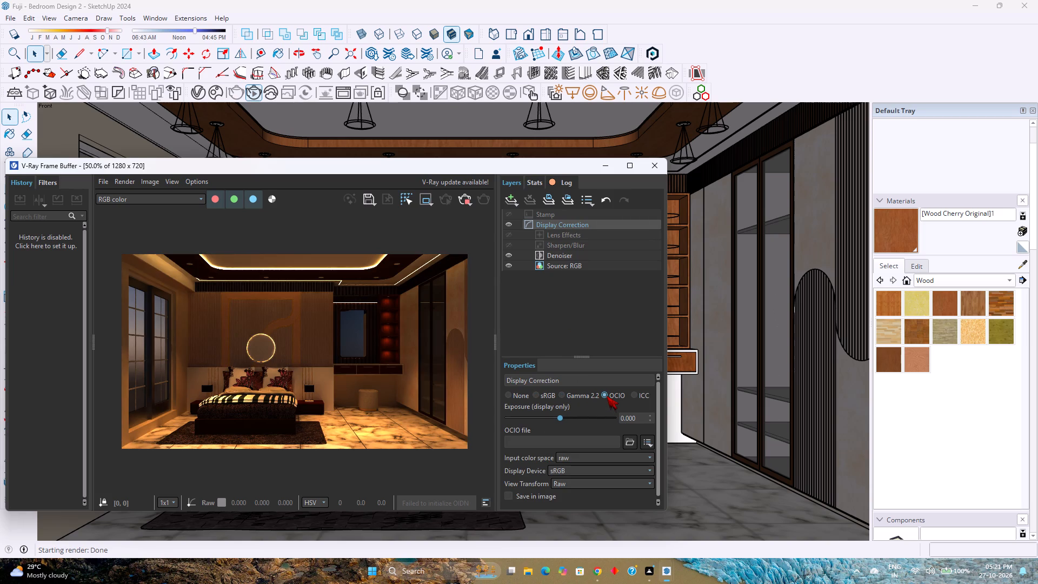
left_click(631, 396)
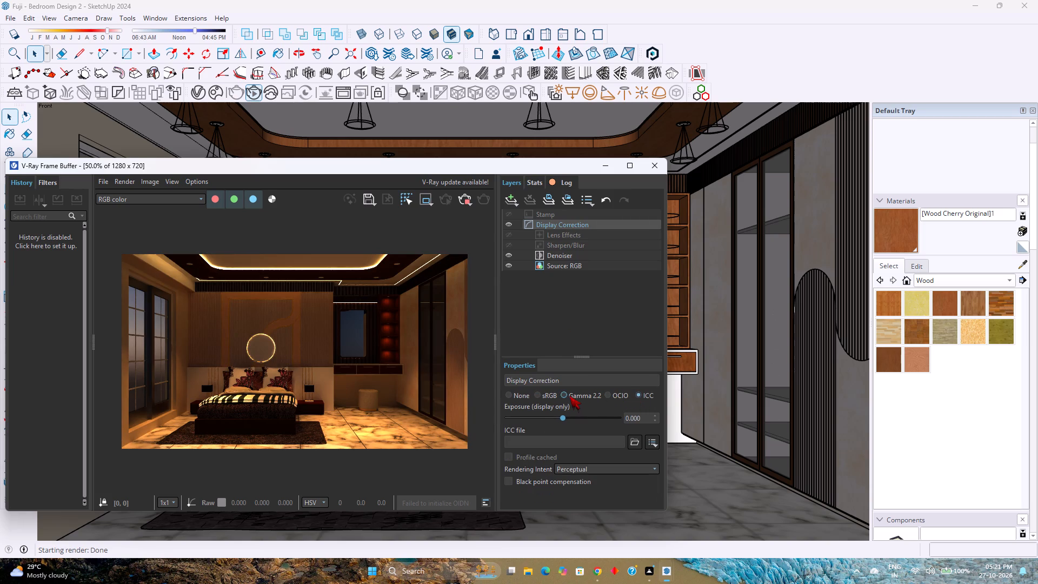
left_click(615, 399)
left_click_drag(564, 418, 540, 420)
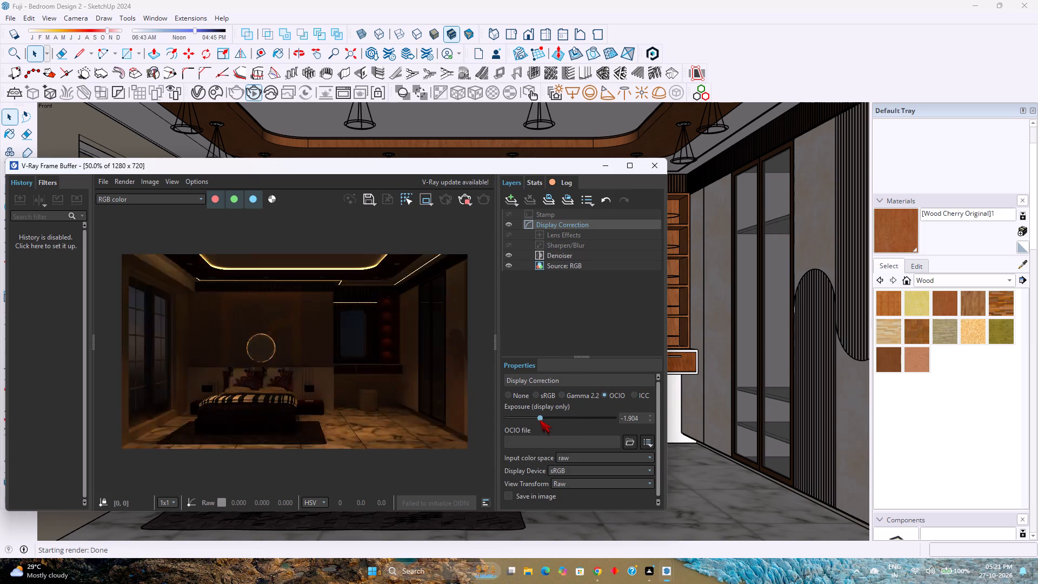
left_click_drag(540, 420, 568, 417)
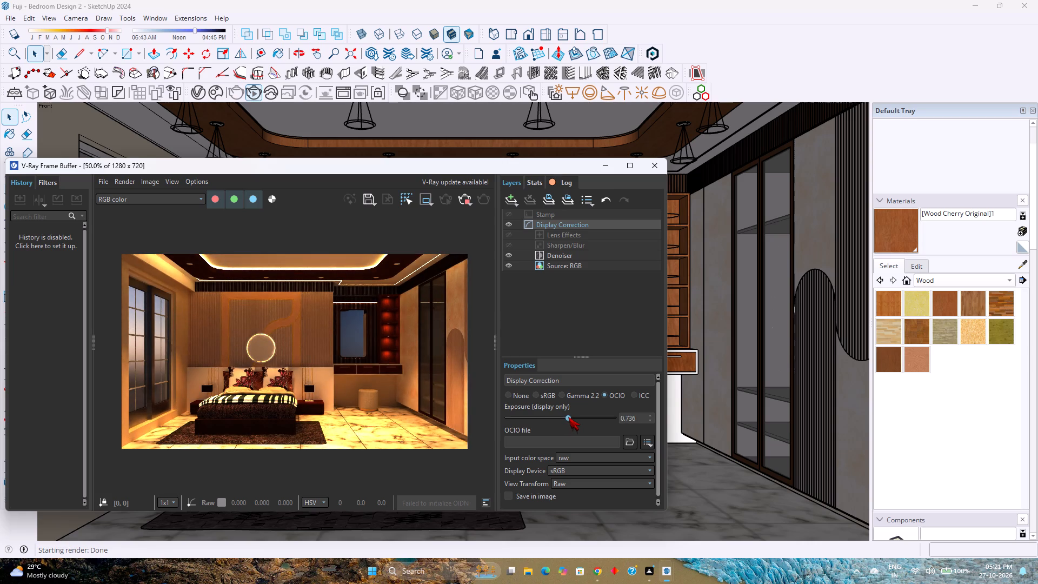
left_click_drag(568, 417, 569, 417)
Change the colour of Spot Light#1 to near-white with RGB 1, 0.996, 0.991.
left_click(193, 86)
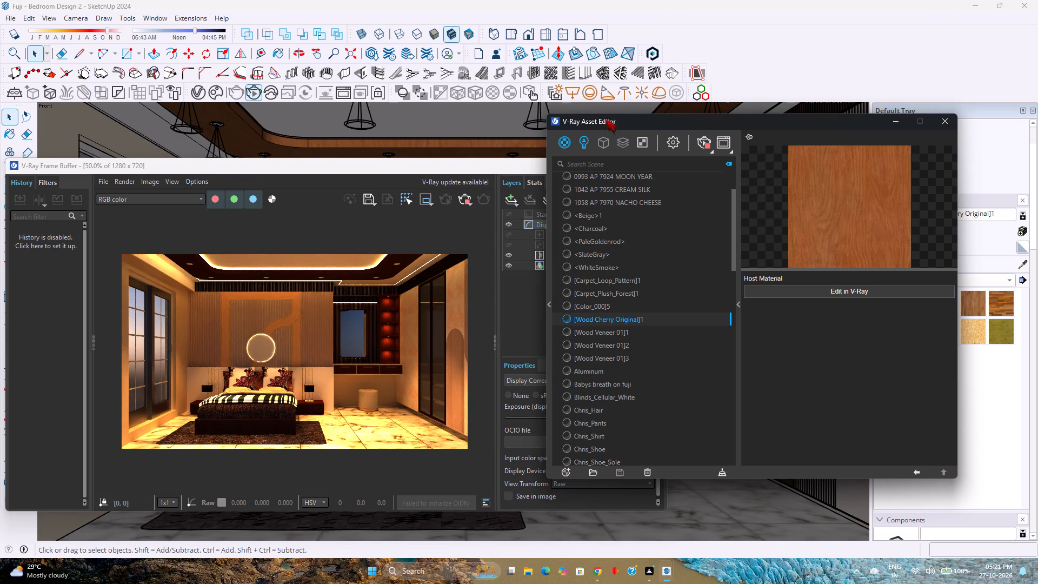
left_click(582, 136)
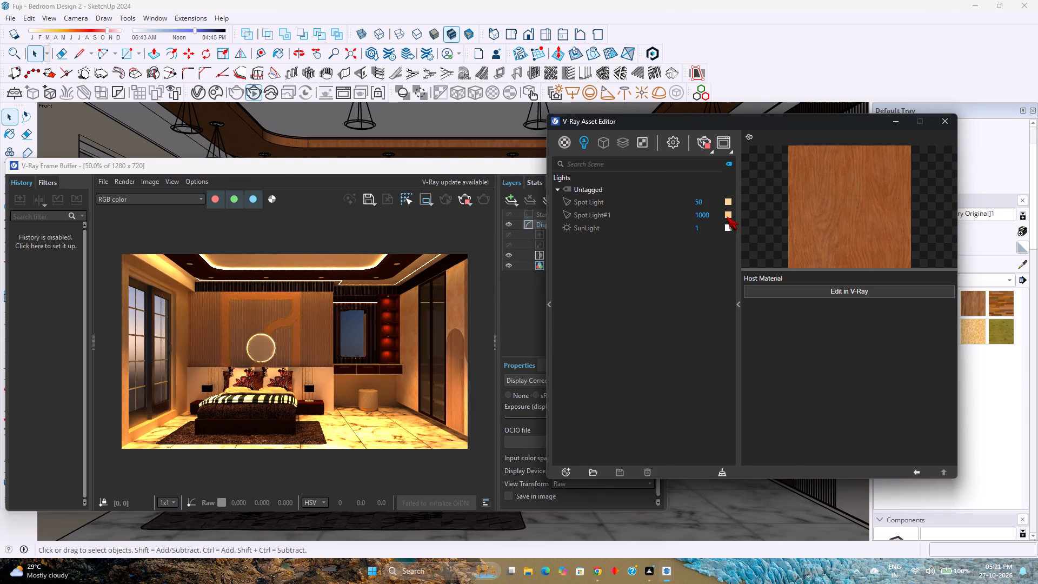
left_click(727, 215)
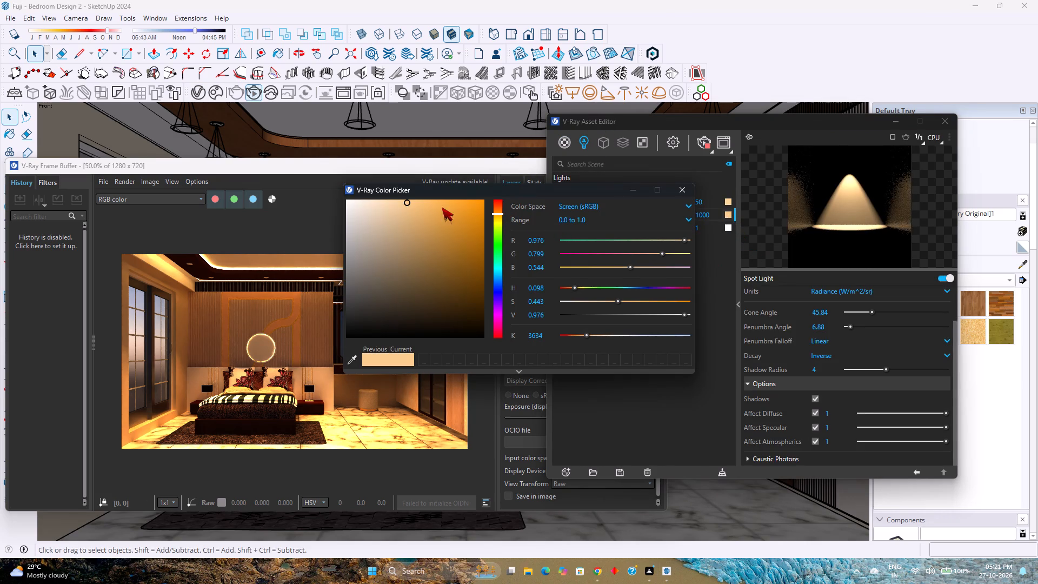
left_click_drag(403, 201, 350, 199)
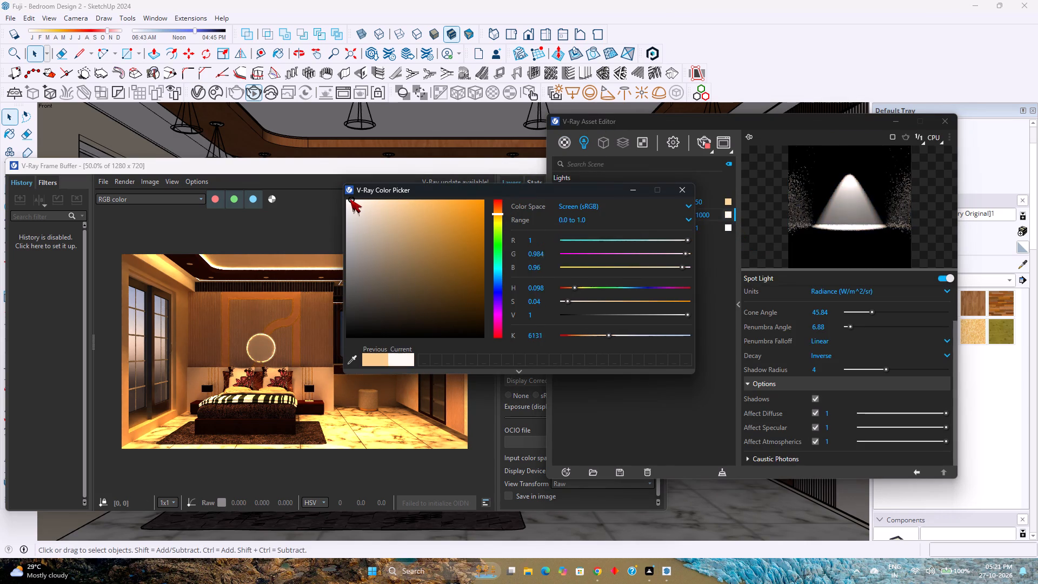
left_click_drag(350, 199, 347, 199)
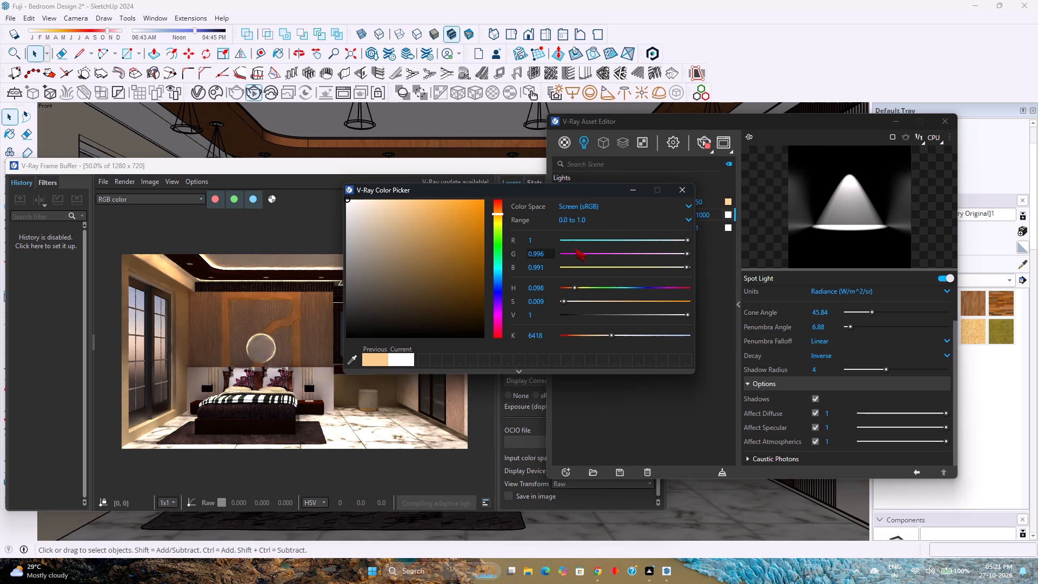
left_click(688, 188)
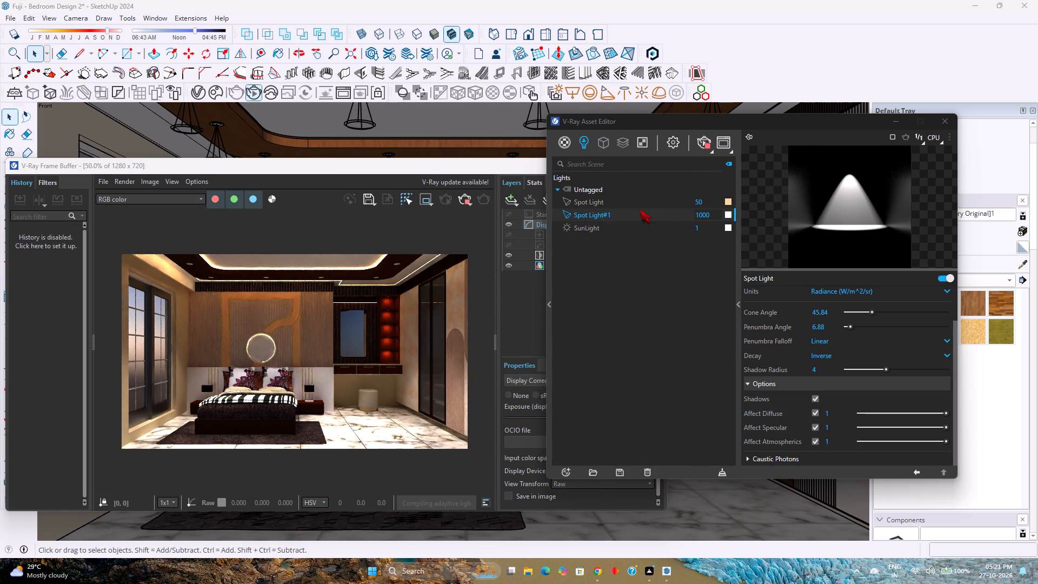
left_click(942, 122)
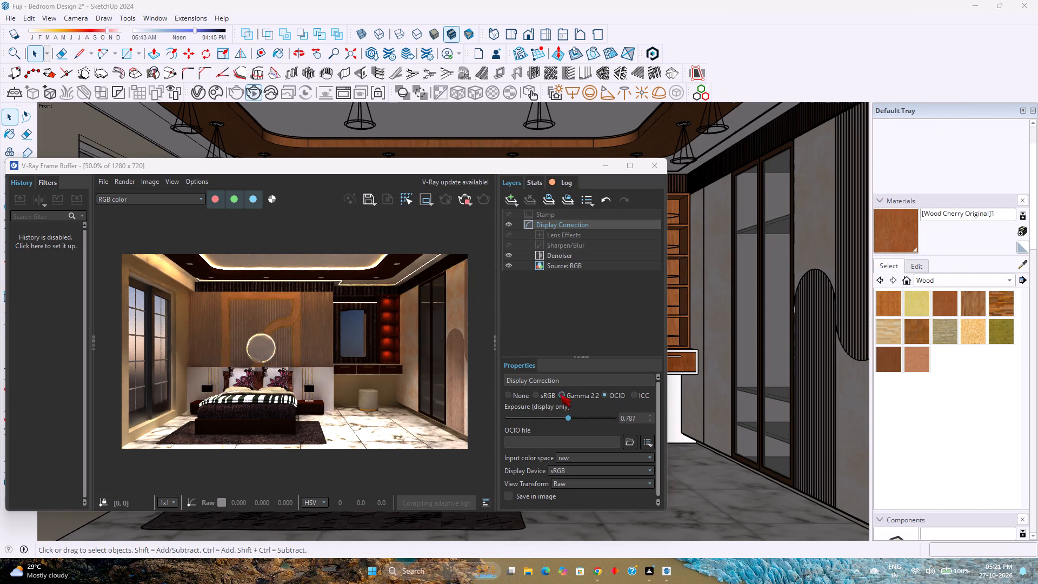
Set the render's Display Correction to sRGB.
left_click(553, 395)
Examine the rendered bed, side table and wall finishes up close and as a whole under the whiter lighting.
scroll(309, 399, "up", 2)
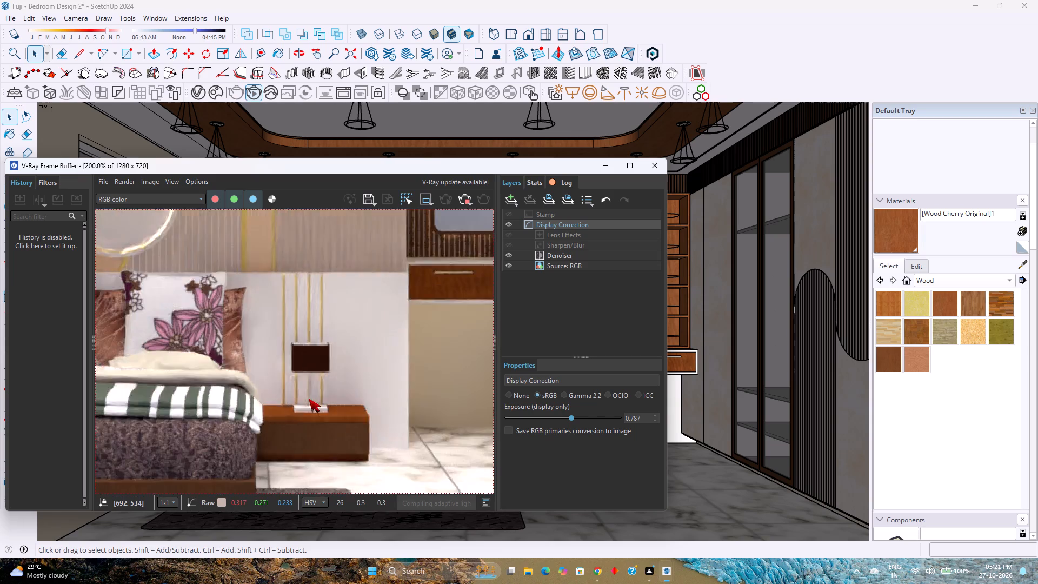
scroll(309, 399, "up", 1)
scroll(309, 399, "down", 4)
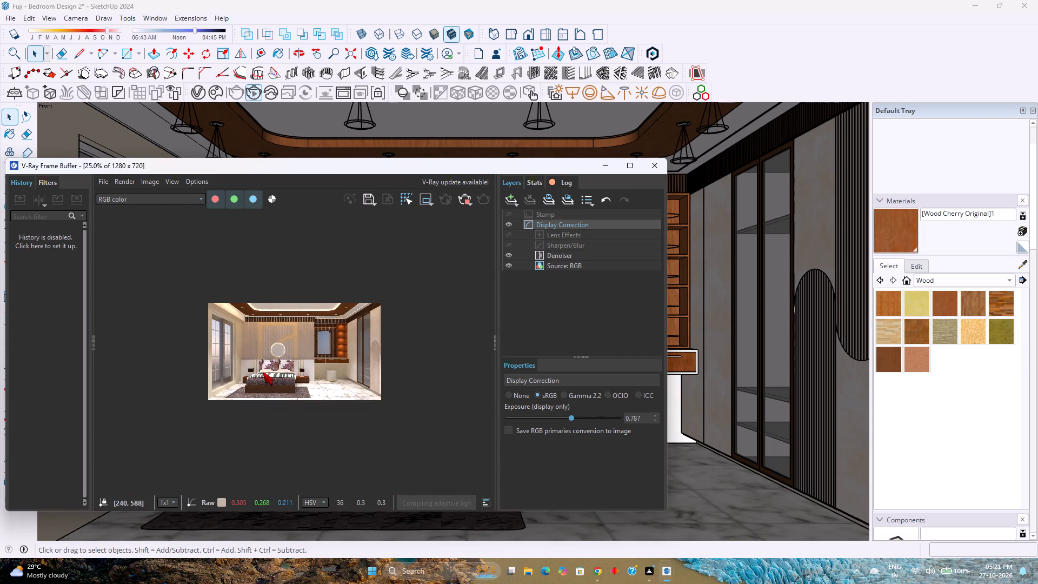
scroll(264, 371, "up", 3)
scroll(264, 371, "down", 2)
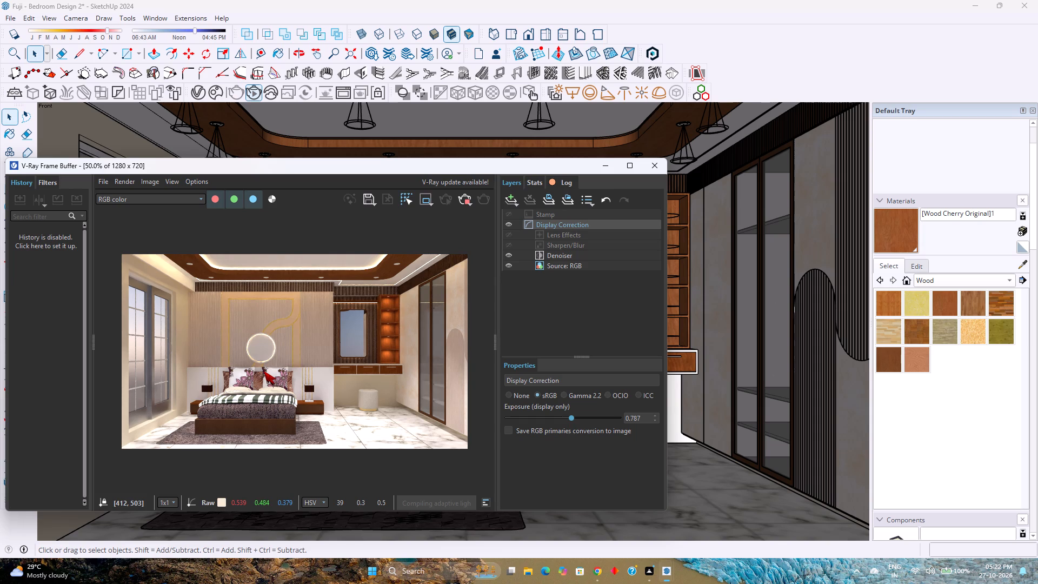
Paint the fluted panels on both sides of the bed wall's central feature with Wood Veneer 02.
left_click(605, 164)
double_click(502, 263)
scroll(502, 263, "up", 1)
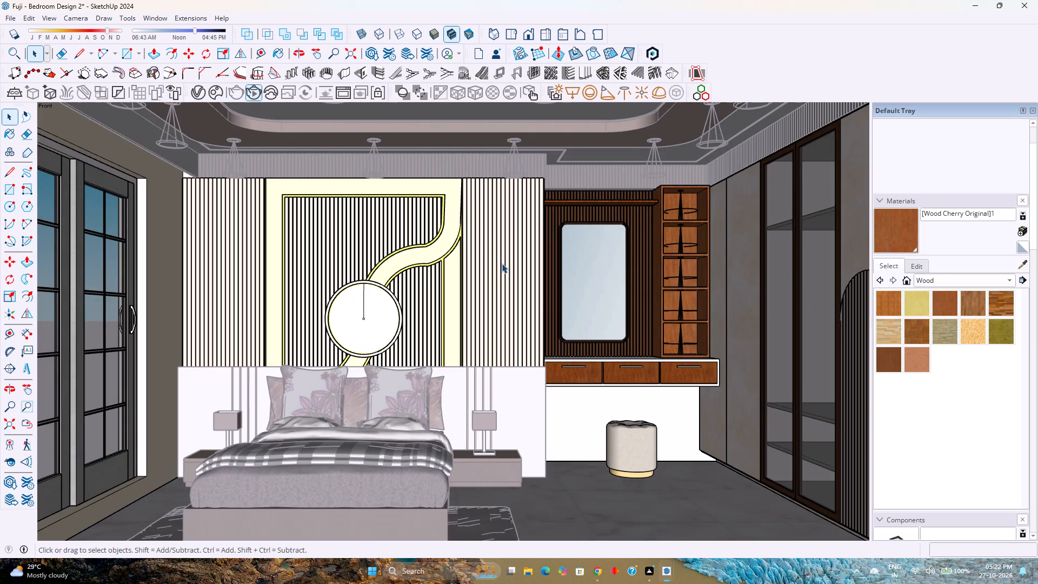
double_click(502, 263)
scroll(502, 263, "up", 7)
middle_click_drag(502, 263, 473, 305)
left_click(473, 305)
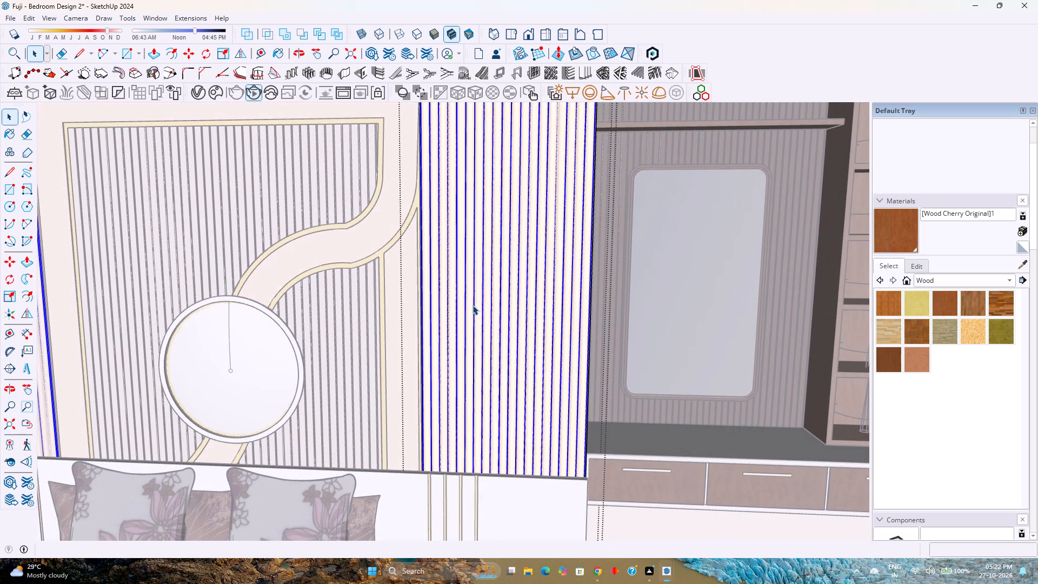
double_click(480, 308)
left_click(480, 308)
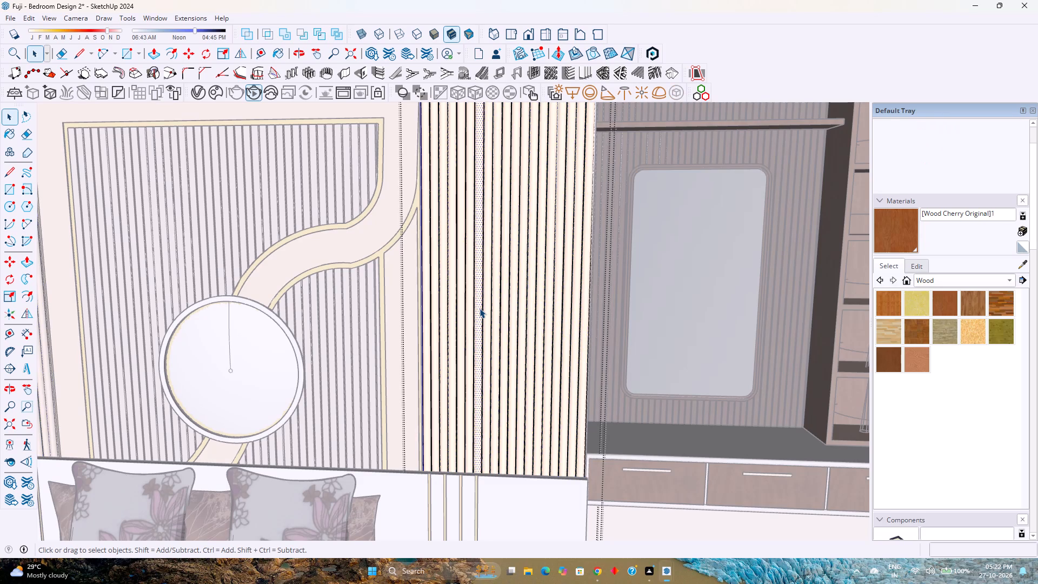
scroll(480, 308, "down", 4)
key("Escape")
left_click(480, 308)
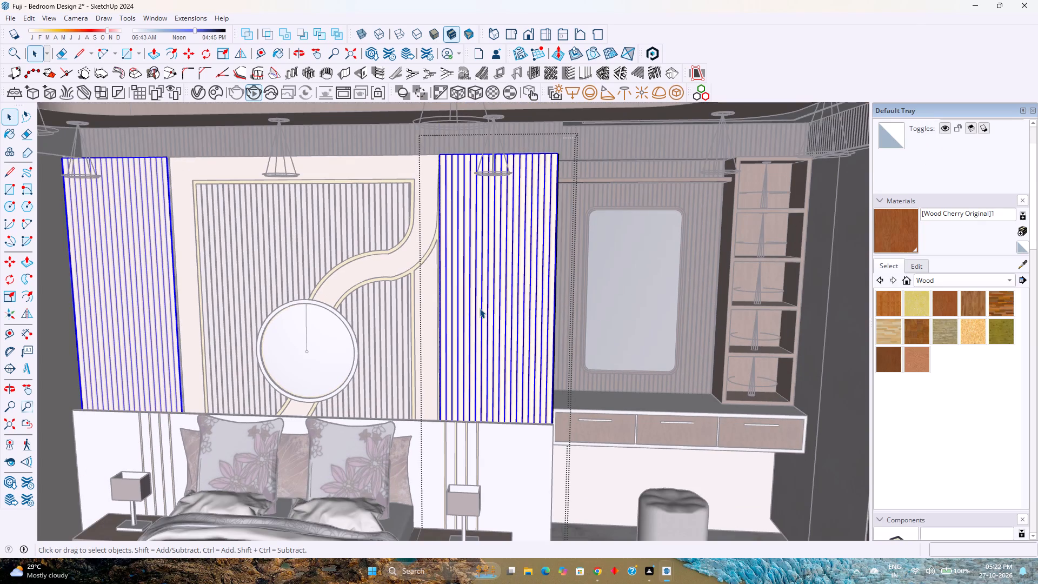
left_click(916, 359)
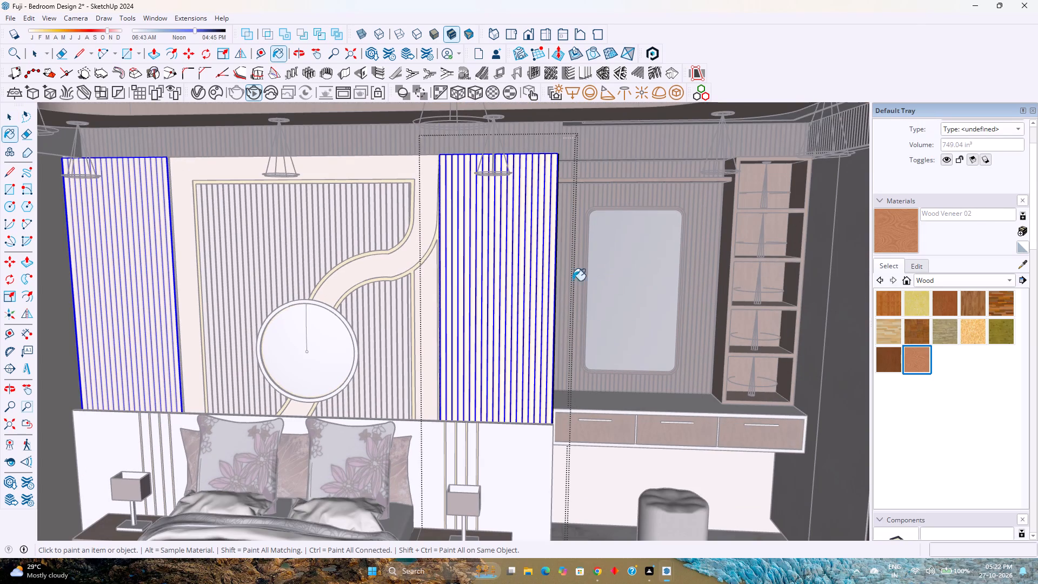
left_click(525, 294)
scroll(475, 343, "down", 4)
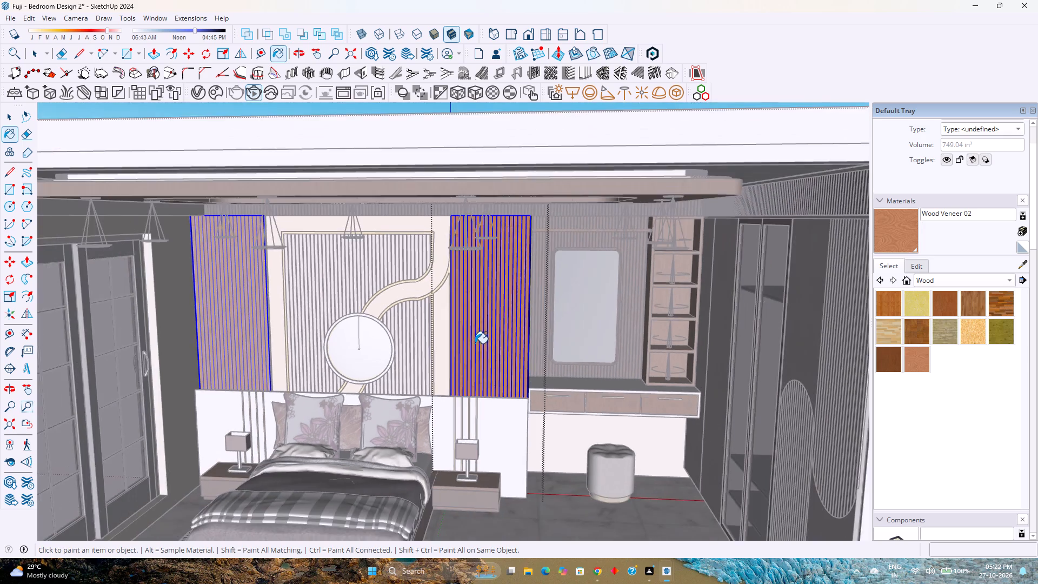
middle_click_drag(475, 343, 482, 295)
middle_click(482, 295)
key("space")
key("Escape")
Set the standard front view framed on the bed wall and dressing area, and bring back the V-Ray render.
scroll(521, 340, "down", 2)
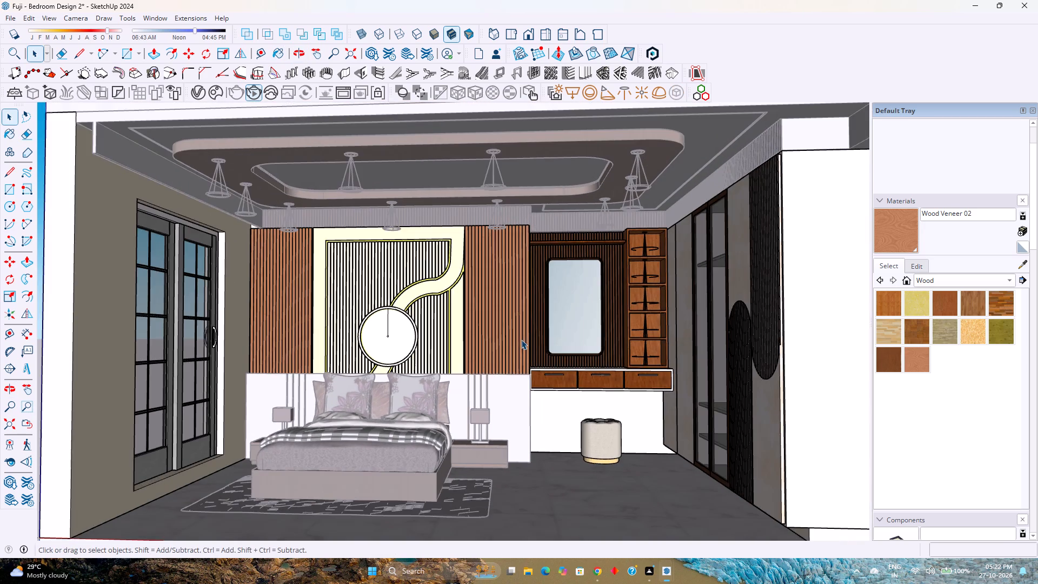
middle_click_drag(500, 348, 525, 345)
middle_click(525, 345)
middle_click_drag(553, 345, 532, 348, "shift")
middle_click(532, 348, "shift")
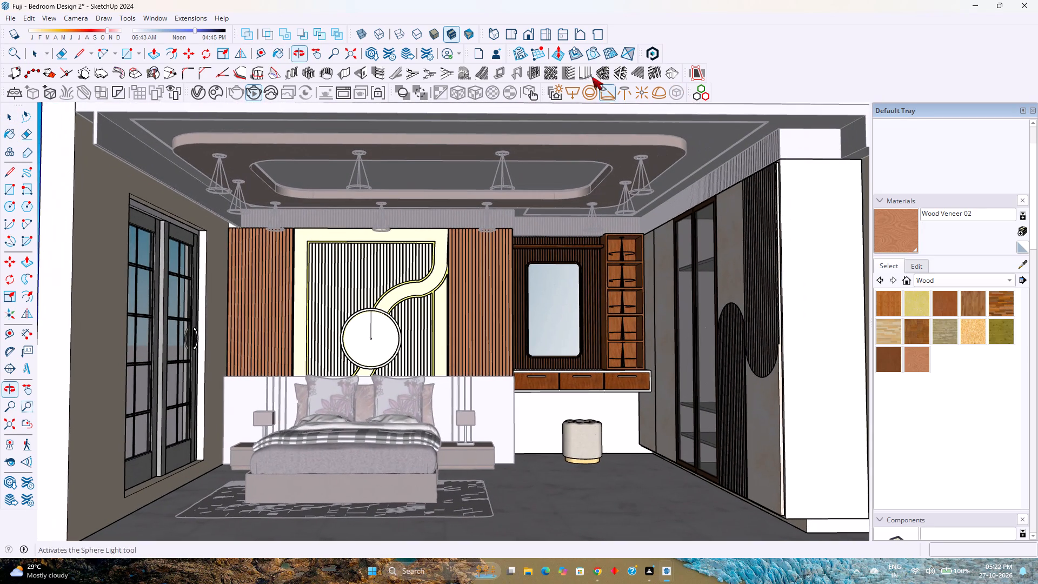
left_click(532, 37)
scroll(414, 248, "up", 2)
scroll(414, 248, "down", 1)
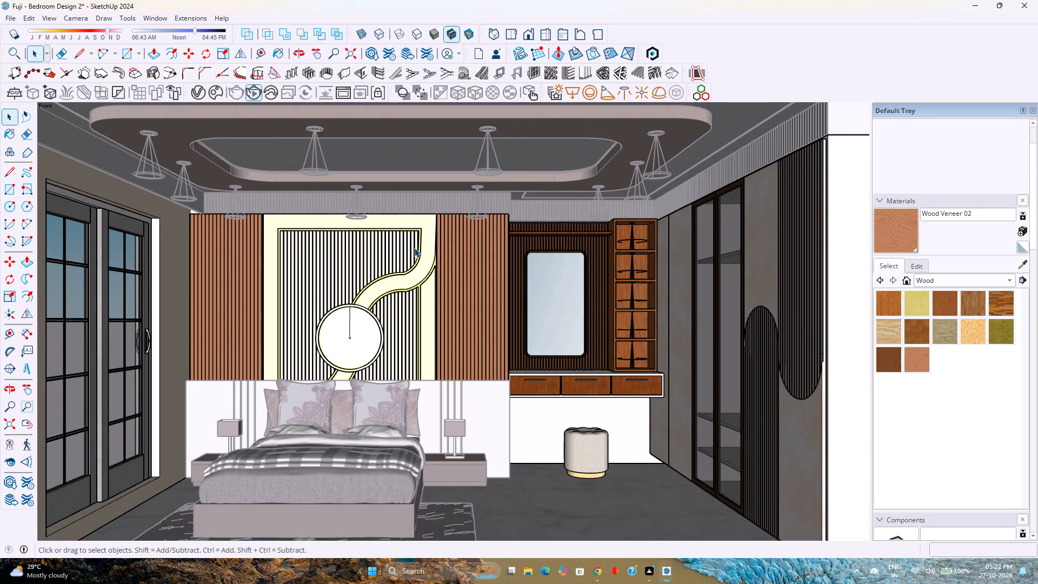
scroll(414, 248, "down", 1)
key("Escape")
middle_click_drag(410, 368, 413, 355)
scroll(413, 355, "up", 1)
middle_click_drag(413, 355, 424, 359, "shift")
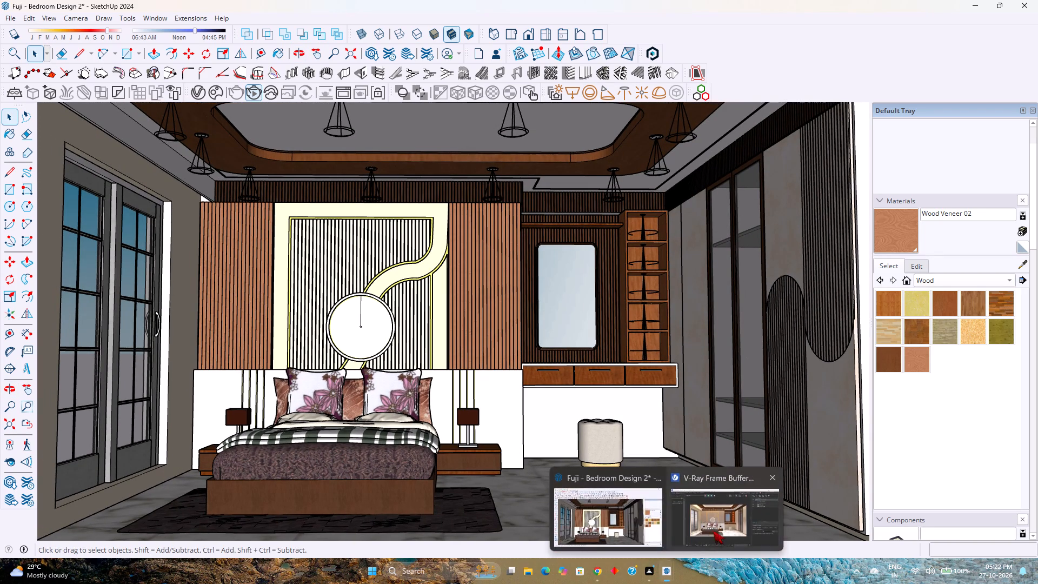
left_click(713, 530)
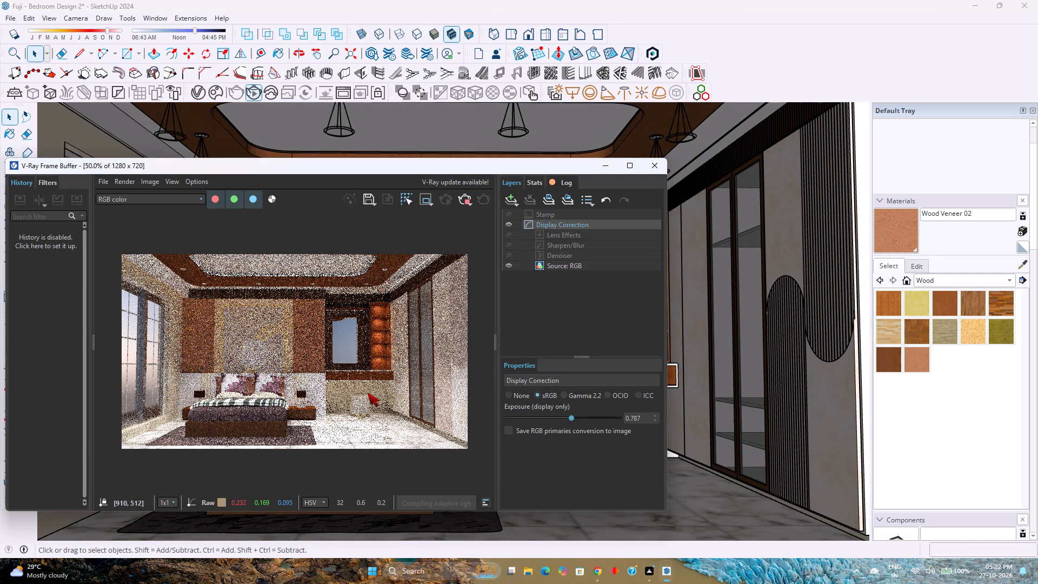
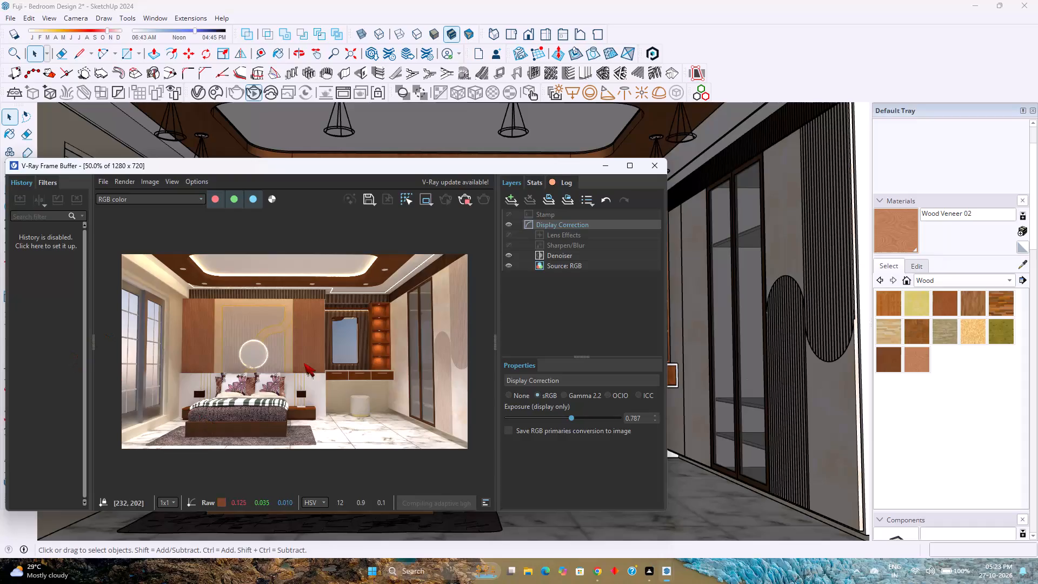
Examine the veneered fluted panels on both sides of the bed wall up close in the render.
scroll(322, 355, "up", 1)
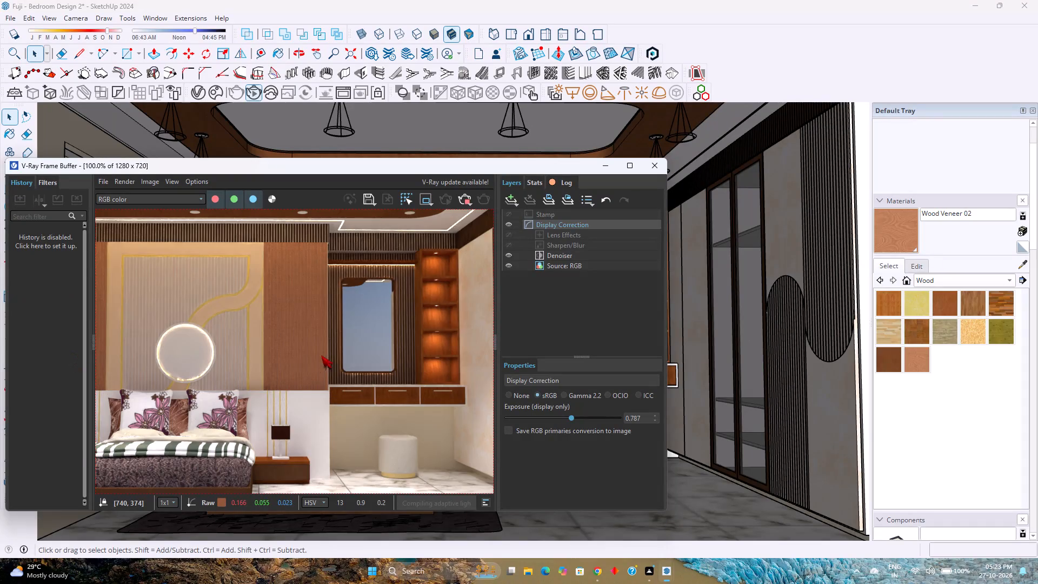
scroll(300, 356, "up", 2)
scroll(300, 356, "down", 3)
scroll(159, 315, "up", 2)
scroll(328, 321, "up", 2)
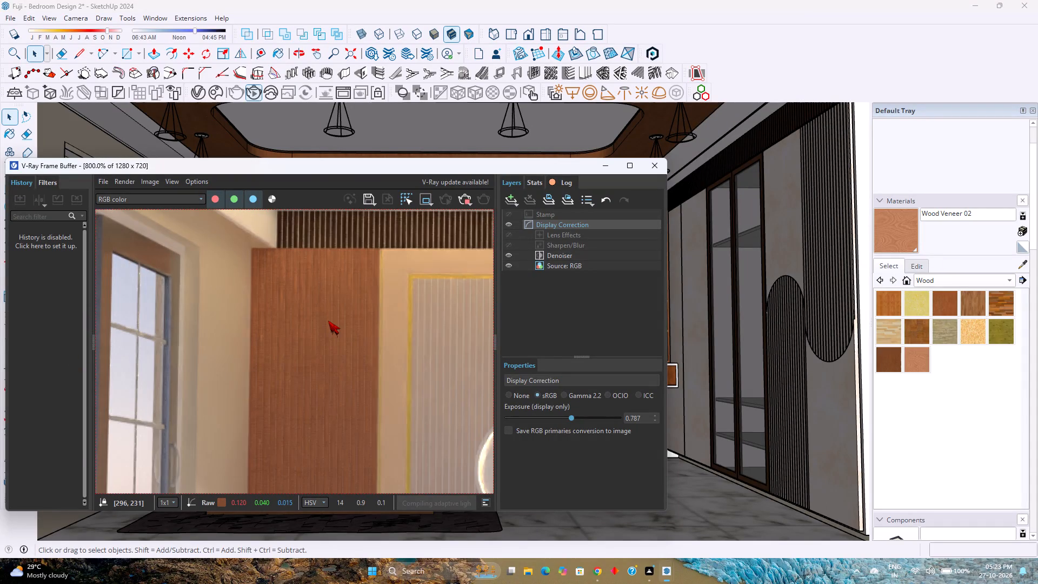
scroll(328, 321, "up", 1)
scroll(328, 321, "down", 3)
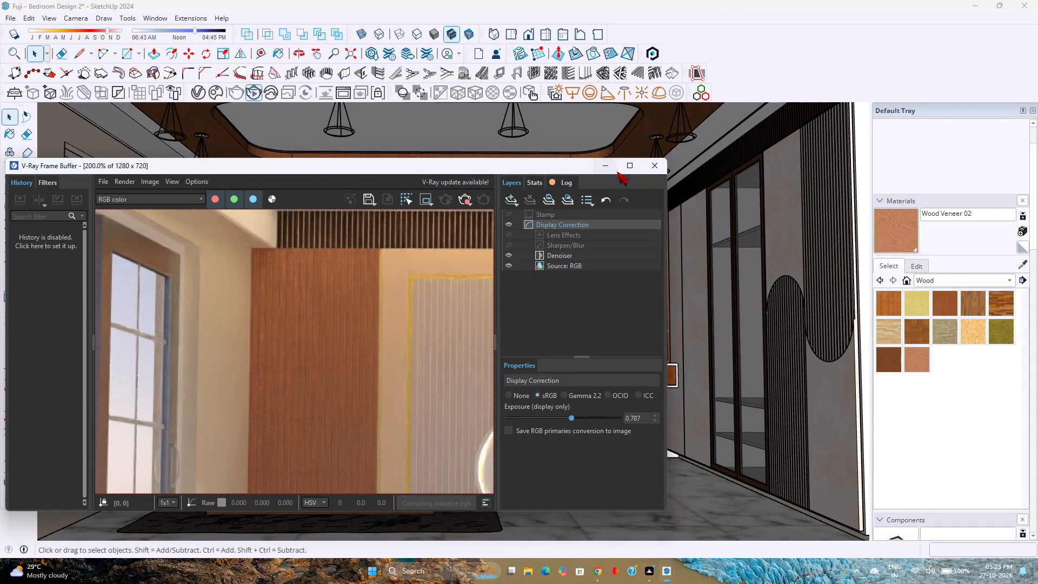
Put the render window away and examine the fluted veneer panels, dressing area and whole room in the model.
left_click(611, 166)
scroll(493, 269, "up", 2)
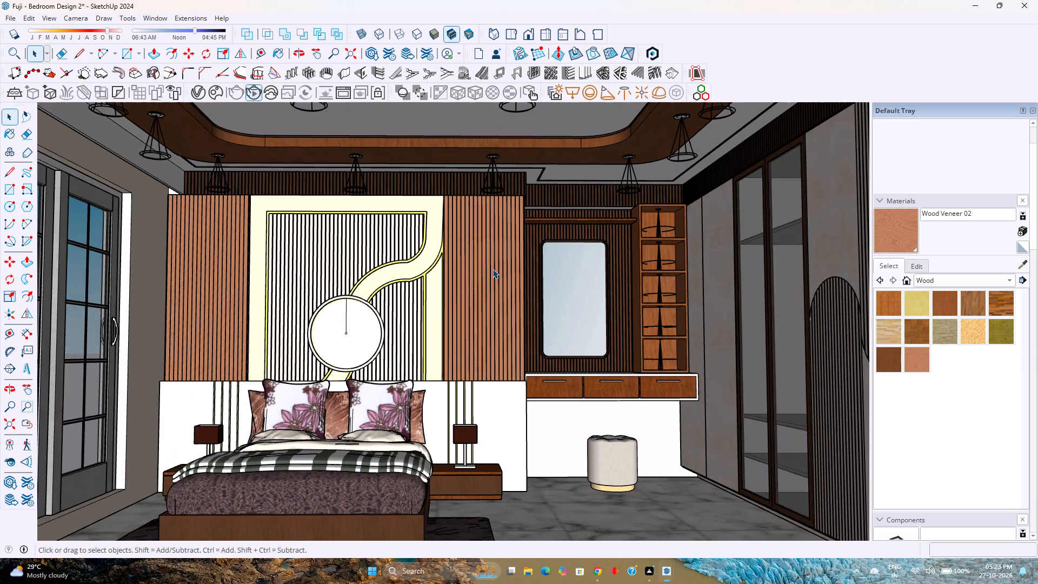
scroll(493, 269, "up", 20)
scroll(493, 269, "up", 2)
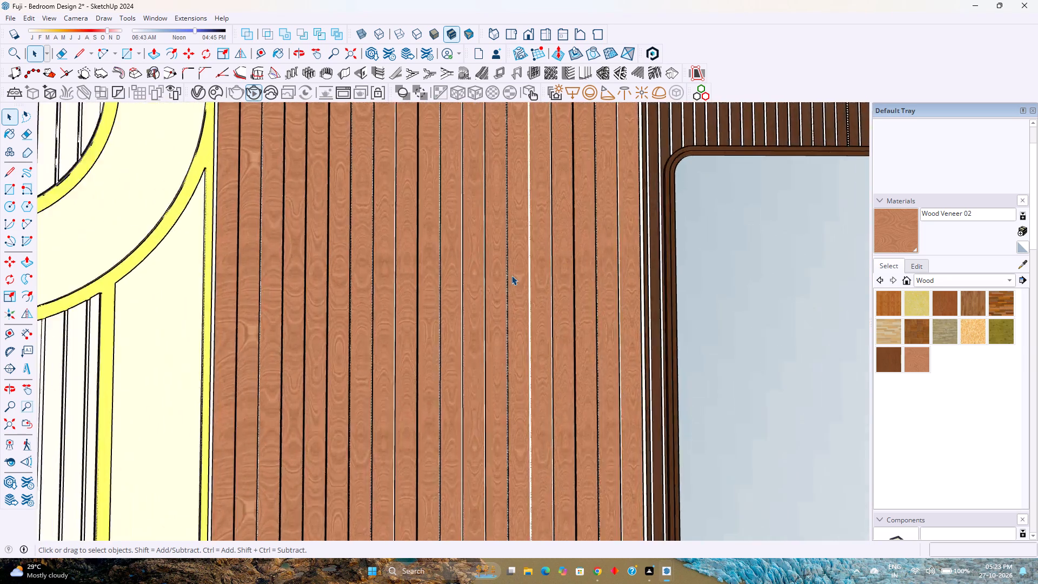
scroll(511, 275, "up", 13)
middle_click_drag(511, 275, 405, 361)
scroll(405, 361, "down", 20)
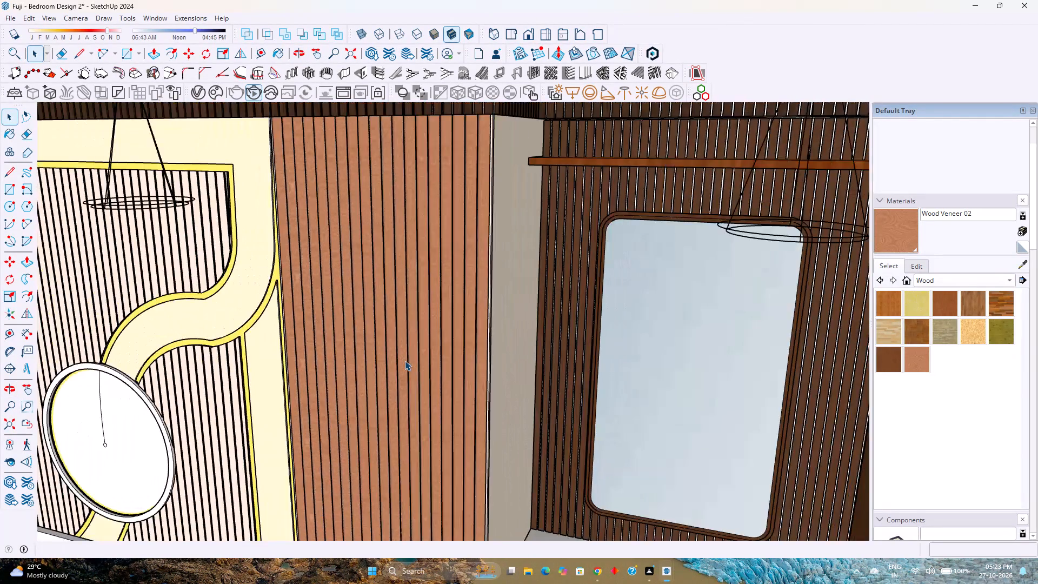
scroll(405, 361, "down", 2)
middle_click_drag(405, 361, 504, 286)
middle_click(504, 286)
middle_click(507, 284)
middle_click(507, 284)
middle_click(510, 284)
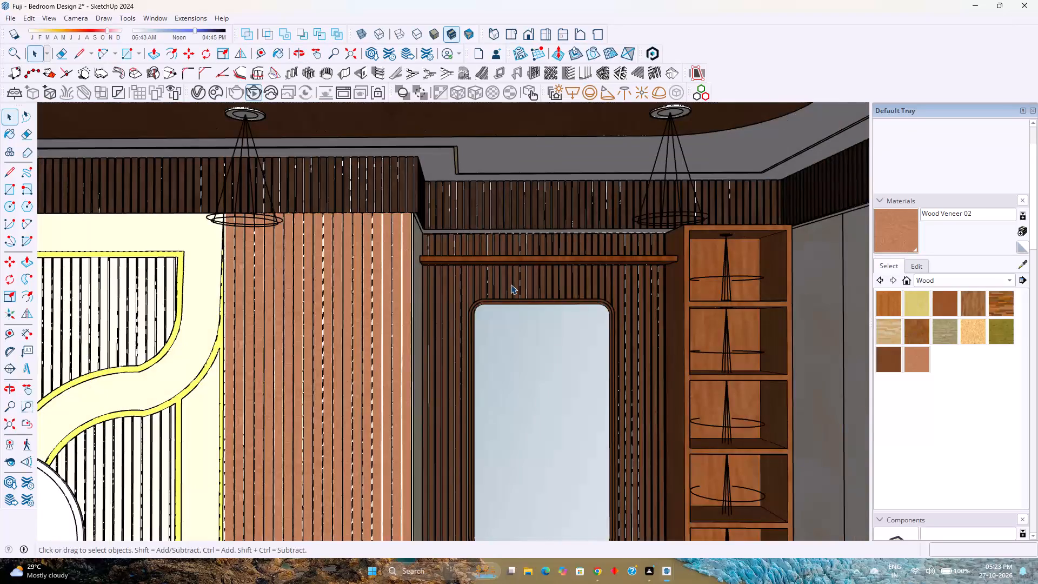
scroll(511, 284, "down", 13)
middle_click_drag(510, 305, 511, 284)
scroll(426, 334, "up", 1)
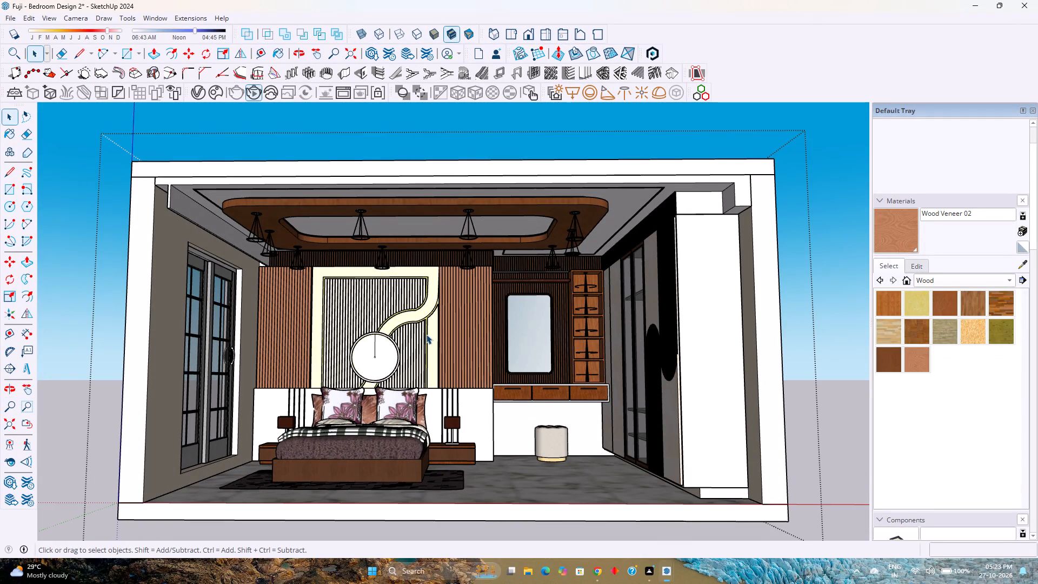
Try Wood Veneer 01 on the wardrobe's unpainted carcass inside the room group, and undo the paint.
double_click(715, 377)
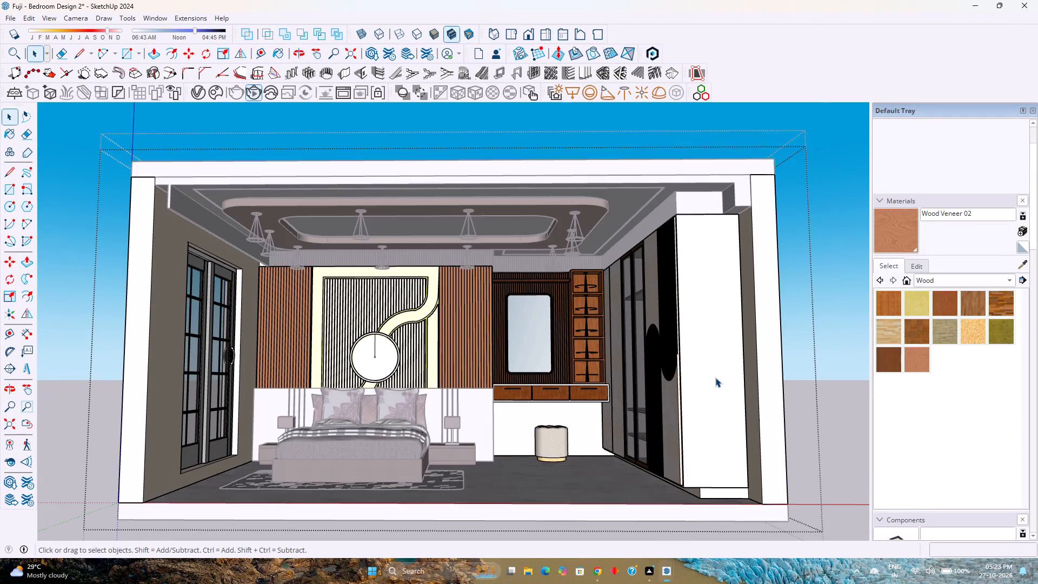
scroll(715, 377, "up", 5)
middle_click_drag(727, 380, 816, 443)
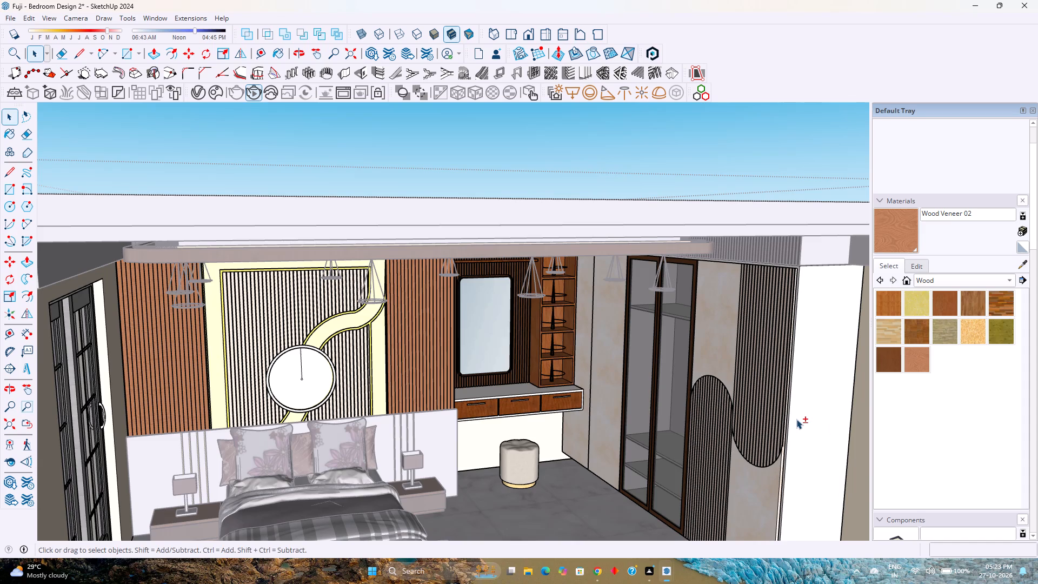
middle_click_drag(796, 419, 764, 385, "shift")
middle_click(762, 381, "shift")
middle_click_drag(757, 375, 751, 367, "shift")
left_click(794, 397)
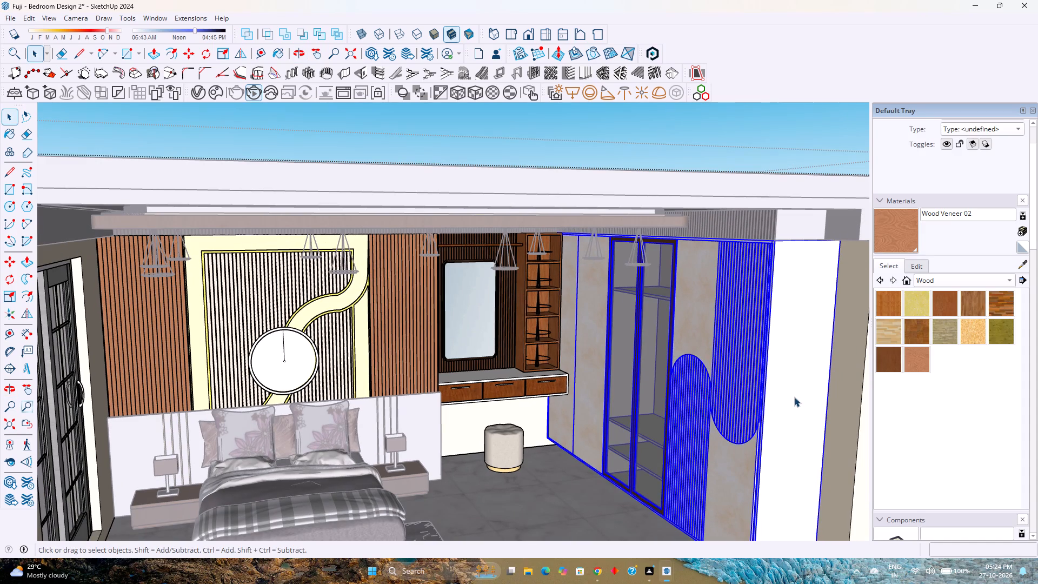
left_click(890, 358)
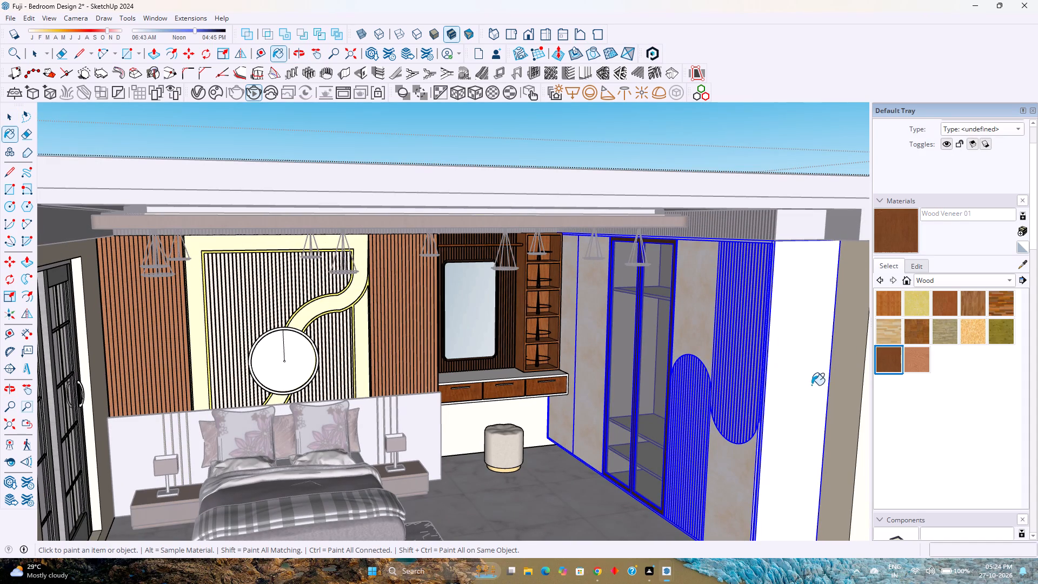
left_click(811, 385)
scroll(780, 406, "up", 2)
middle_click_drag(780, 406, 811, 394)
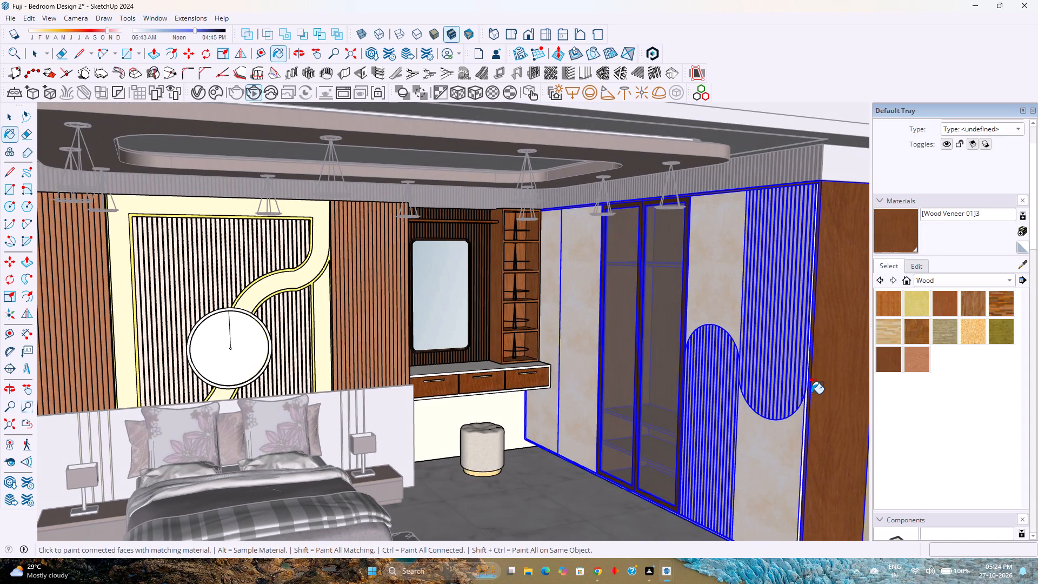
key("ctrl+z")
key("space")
Open the wardrobe group for editing and hide the dark-framed glass doors to expose the shelves and interior.
scroll(811, 394, "up", 2)
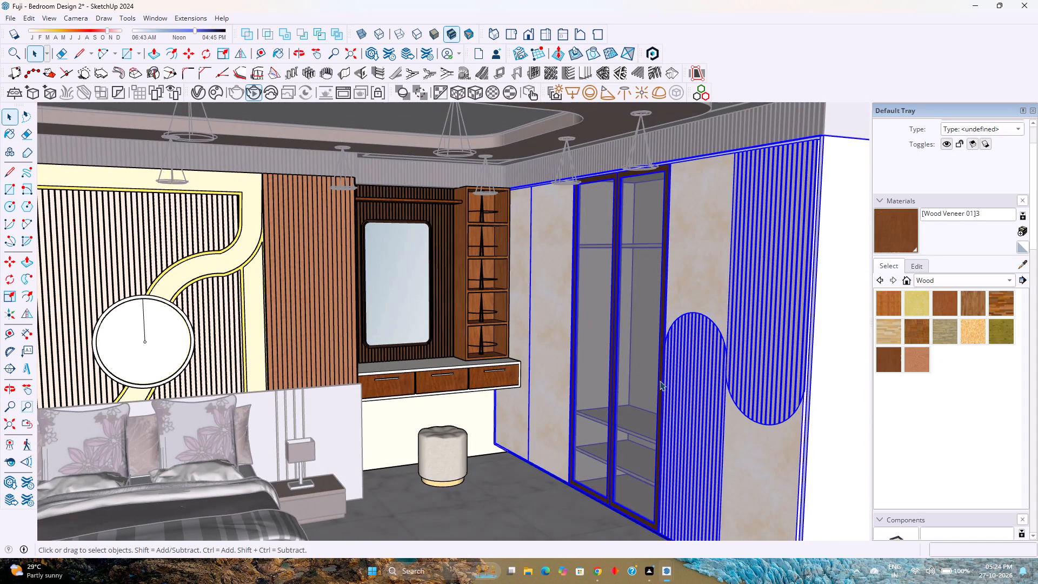
double_click(637, 369)
scroll(637, 369, "up", 3)
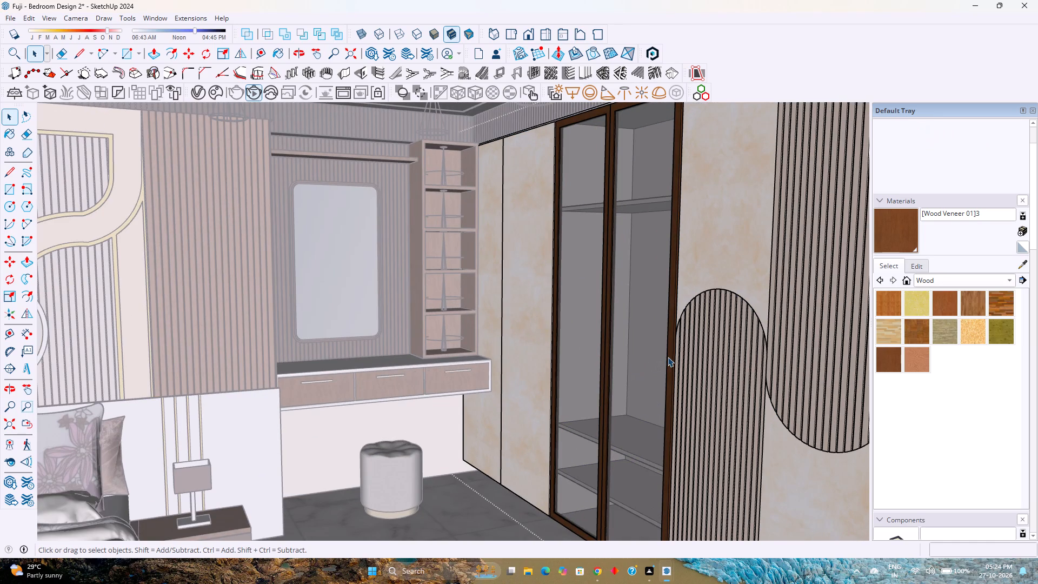
left_click(669, 356)
right_click(669, 356)
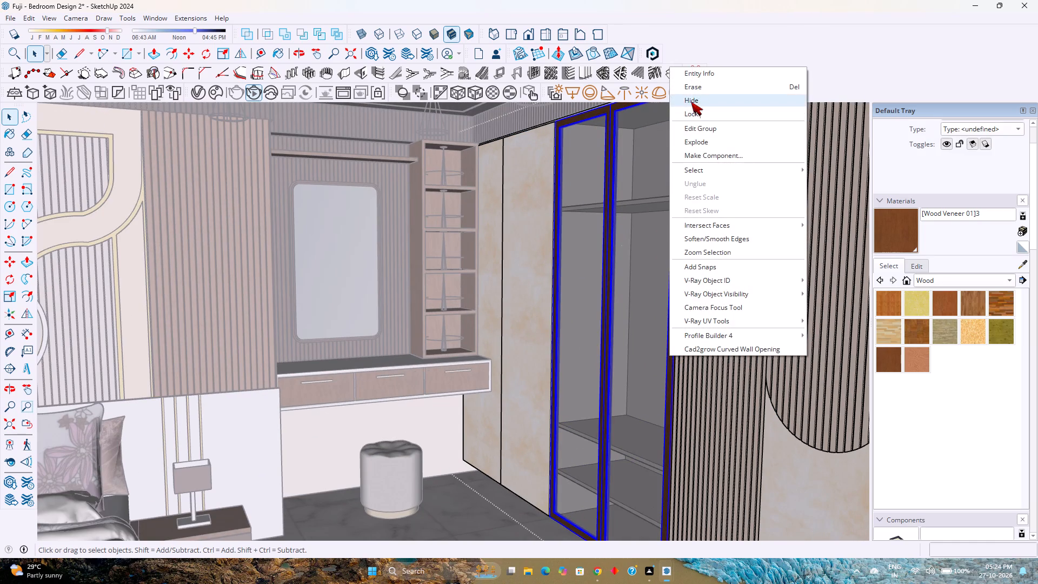
left_click(691, 102)
Switch the material library to the Asian Paints Whites collection.
left_click(945, 281)
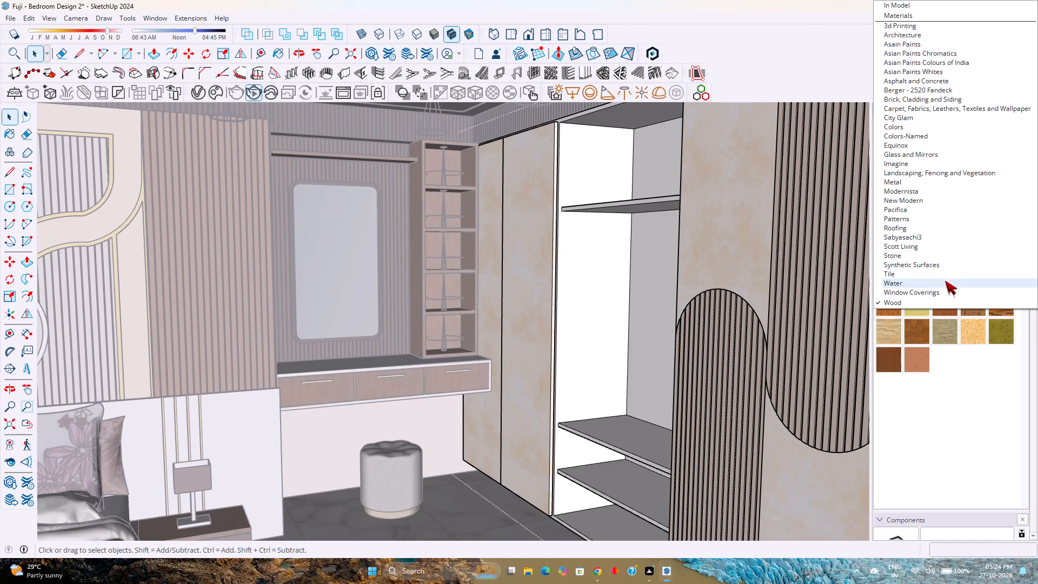
left_click(941, 76)
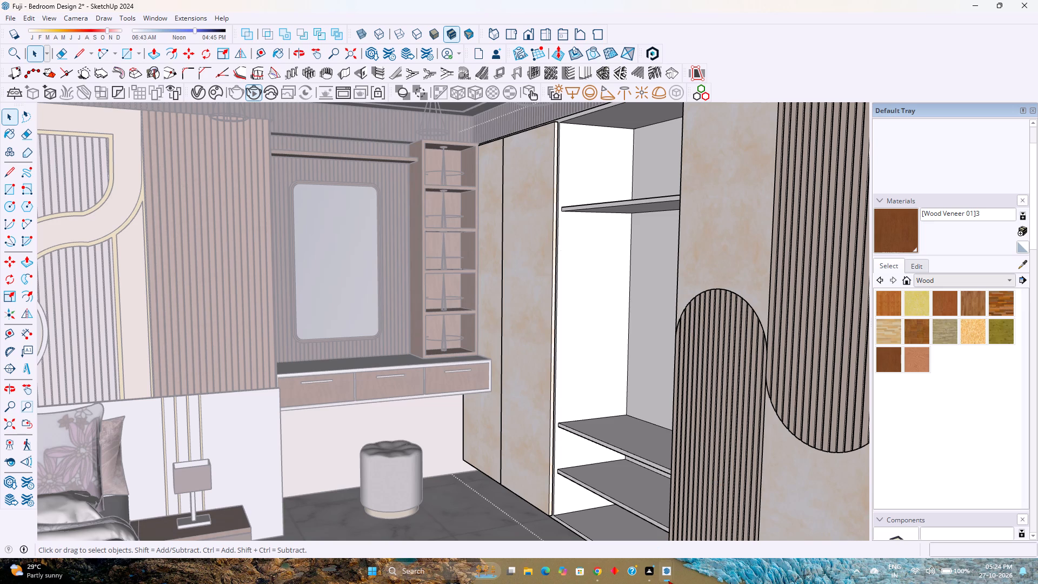
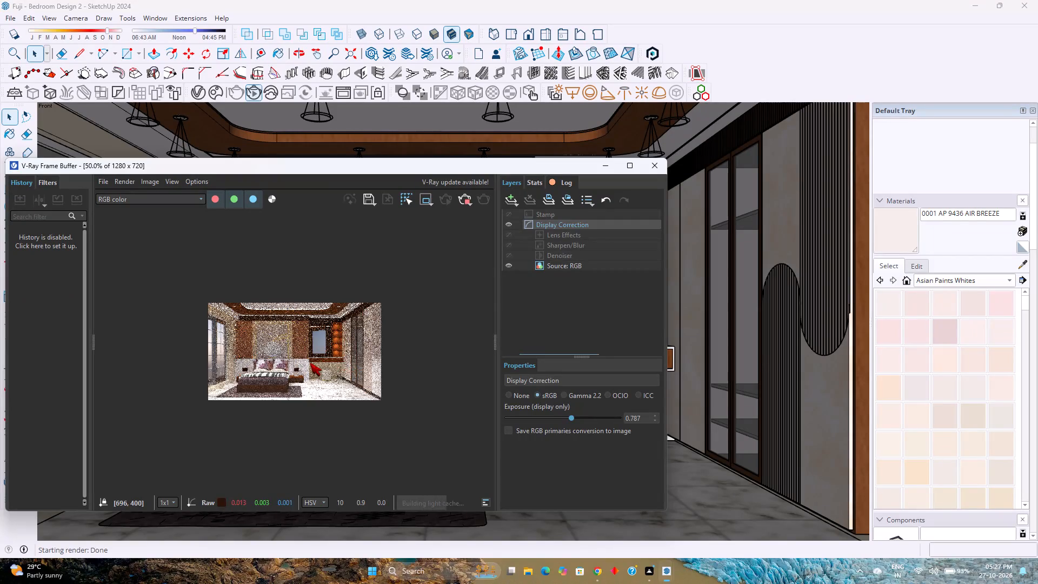
Examine the bed wall, dressing area and wardrobe in the new test render, and put the render window away.
scroll(261, 348, "up", 1)
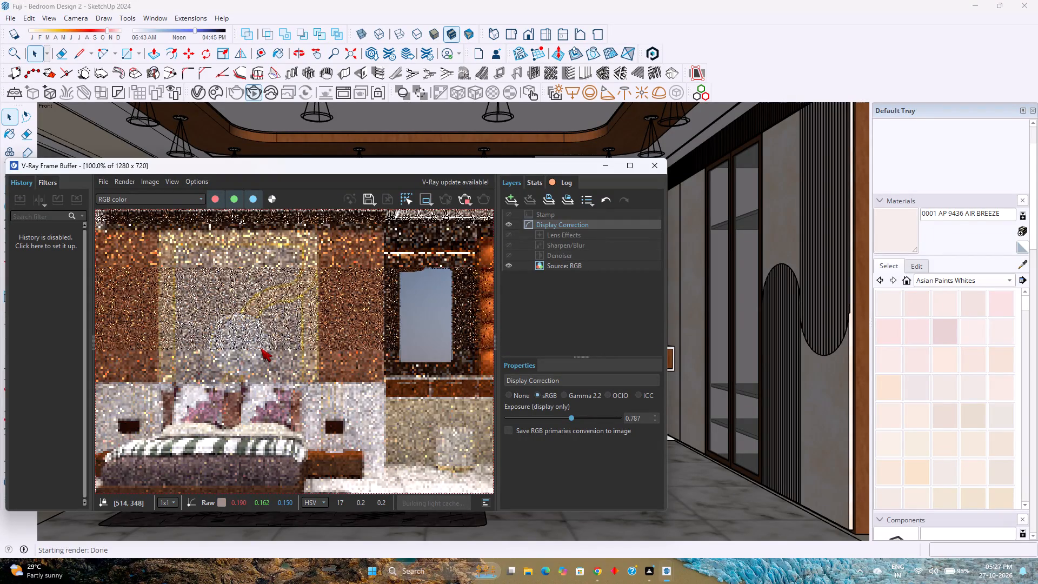
scroll(261, 348, "down", 1)
scroll(261, 348, "up", 1)
scroll(261, 348, "down", 1)
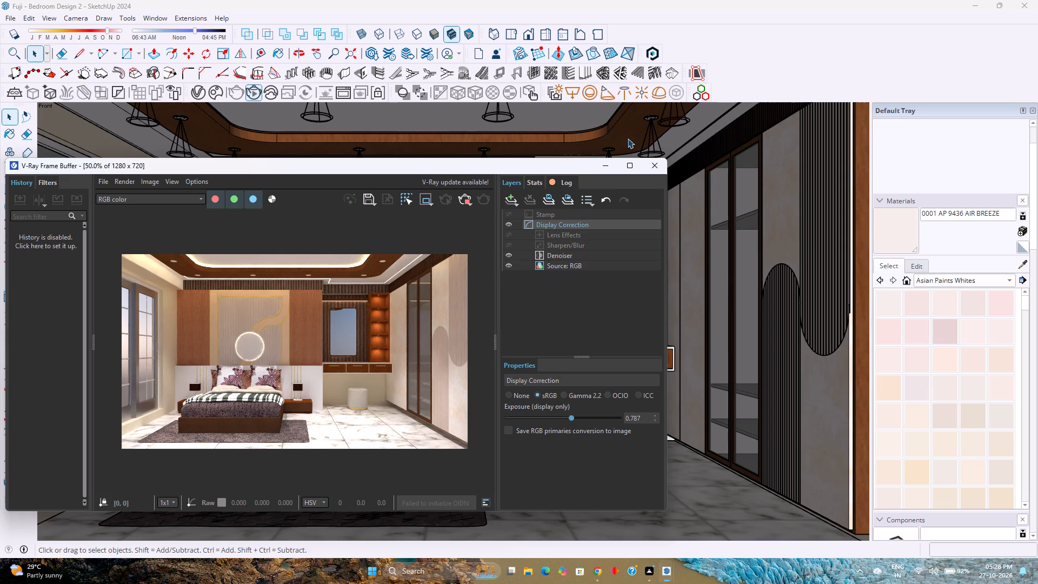
left_click(601, 166)
Open the wardrobe group for editing and hide its dark-framed glass doors.
scroll(734, 363, "up", 2)
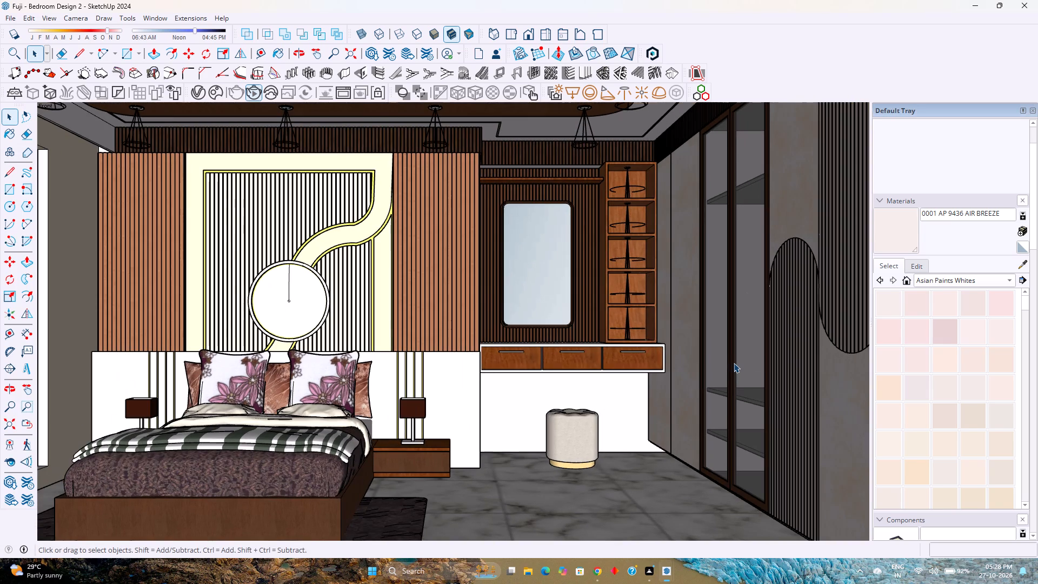
middle_click_drag(728, 357, 649, 359, "shift")
scroll(649, 359, "down", 2)
middle_click_drag(649, 359, 717, 365)
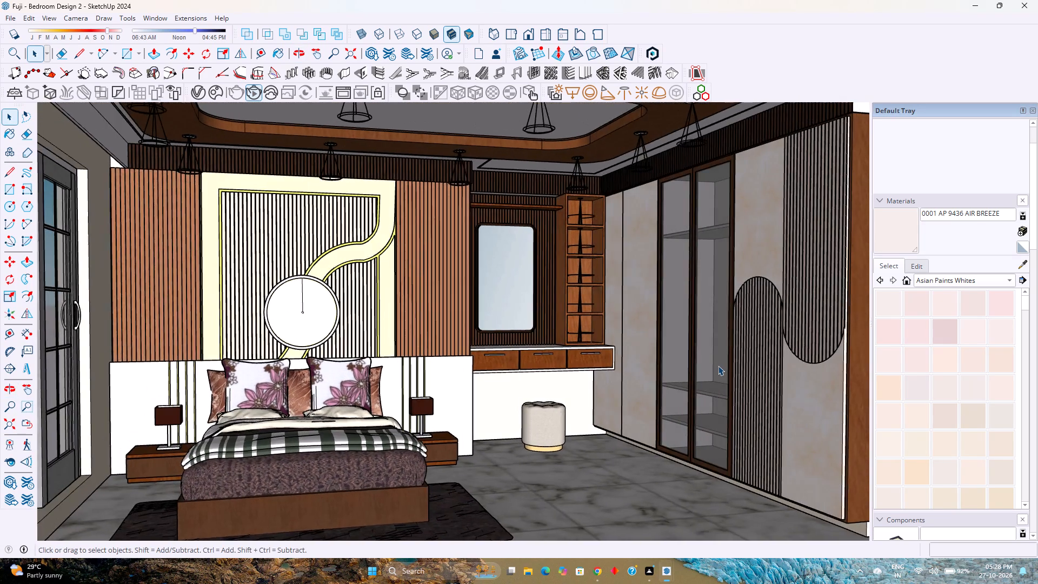
scroll(720, 368, "up", 5)
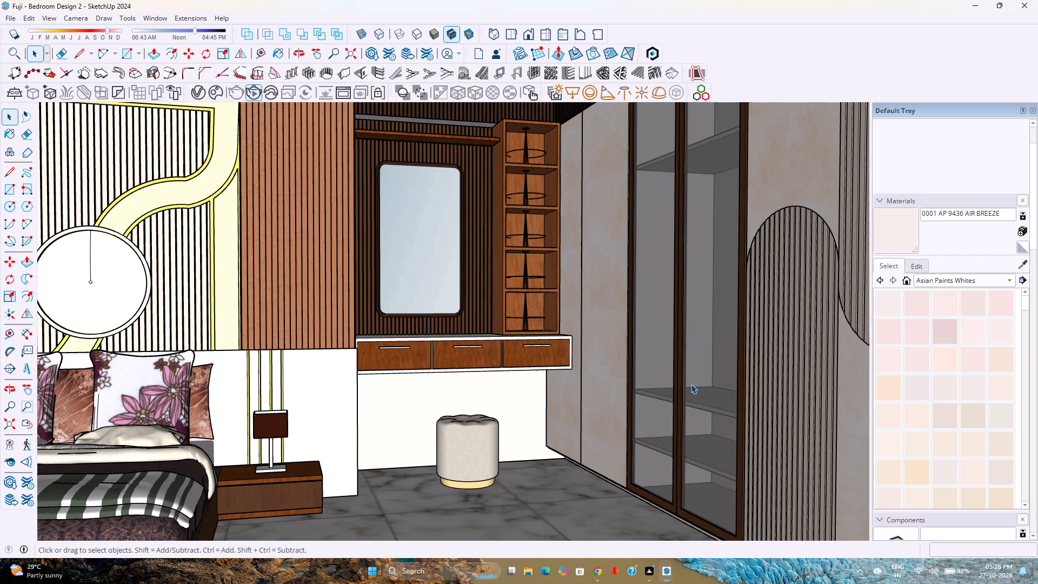
left_click(684, 396)
double_click(681, 399)
scroll(681, 399, "up", 2)
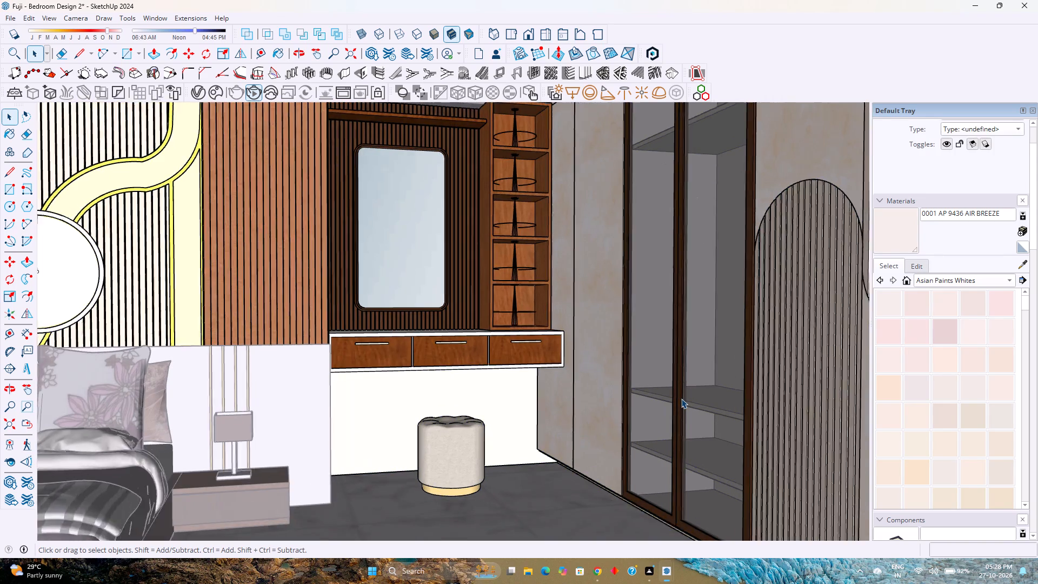
left_click(681, 399)
scroll(681, 399, "up", 1)
double_click(681, 399)
left_click(681, 399)
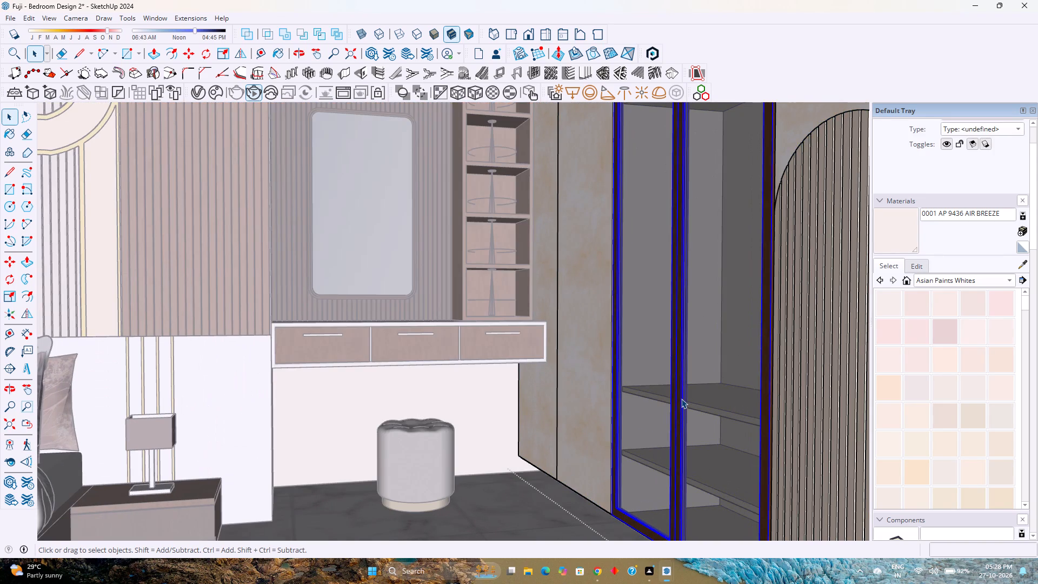
right_click(681, 399)
left_click(730, 141)
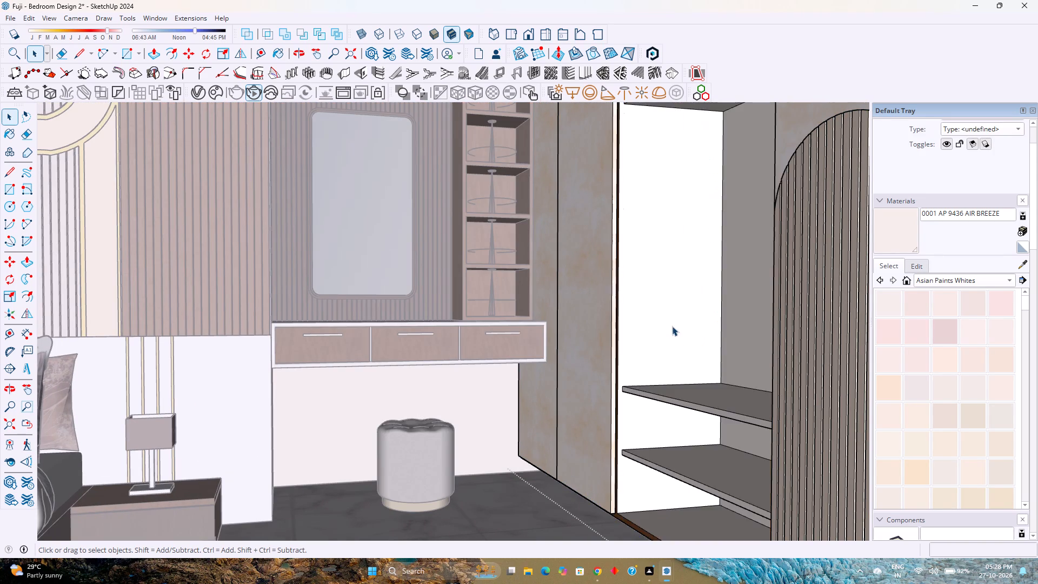
Examine the exposed wardrobe compartment and the undersides of its lower shelves.
scroll(672, 326, "down", 3)
middle_click_drag(670, 341, 552, 422, "shift")
middle_click_drag(550, 422, 683, 357)
middle_click(683, 357)
scroll(718, 394, "up", 6)
middle_click_drag(721, 401, 596, 364, "shift")
middle_click(596, 364, "shift")
scroll(595, 364, "up", 1)
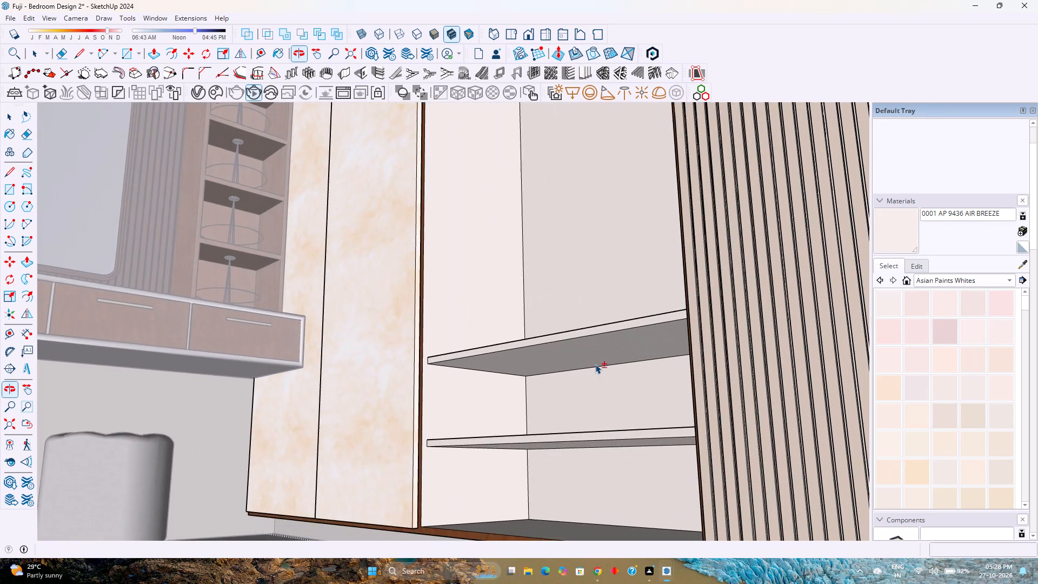
scroll(595, 364, "up", 2)
middle_click_drag(595, 364, 602, 334)
middle_click(613, 329)
left_click(613, 324)
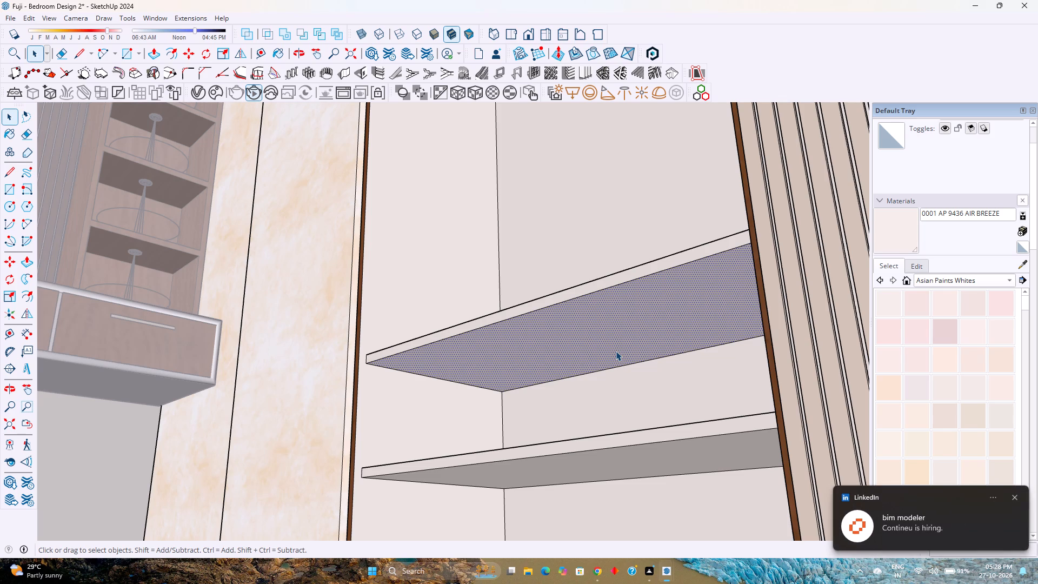
left_click(616, 351)
scroll(616, 351, "down", 2)
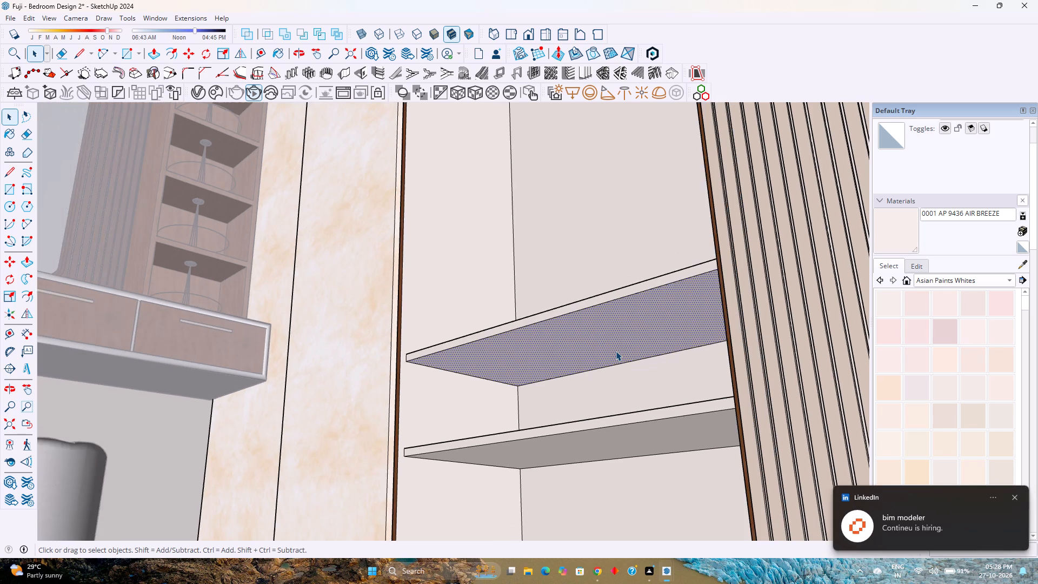
scroll(616, 351, "down", 3)
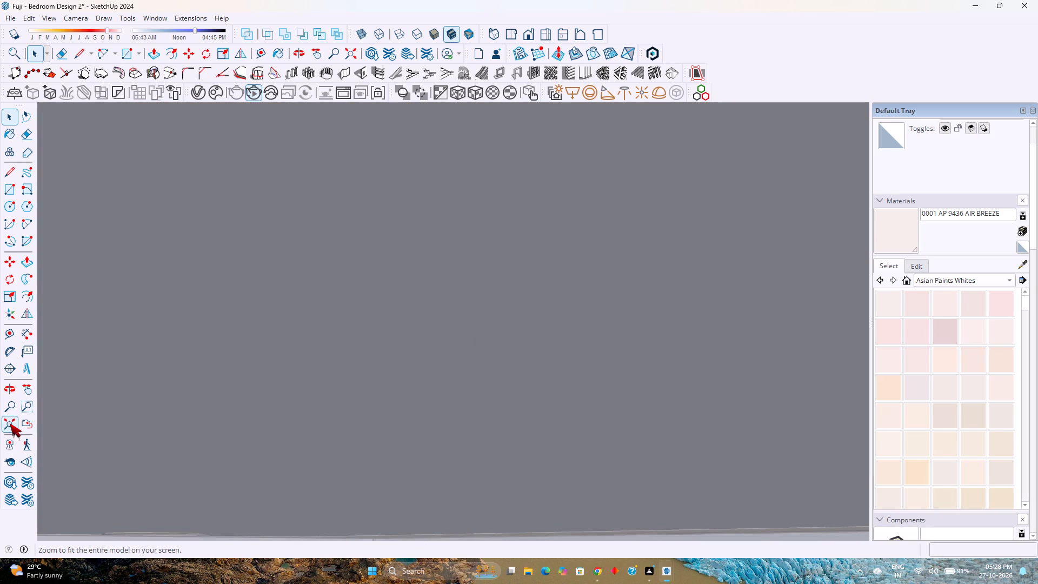
Place two crossing guides centred on the underside of the open compartment's top panel, offset 1' 10 1/4" from the side edge and 11 1/2" from the back edge.
left_click(10, 423)
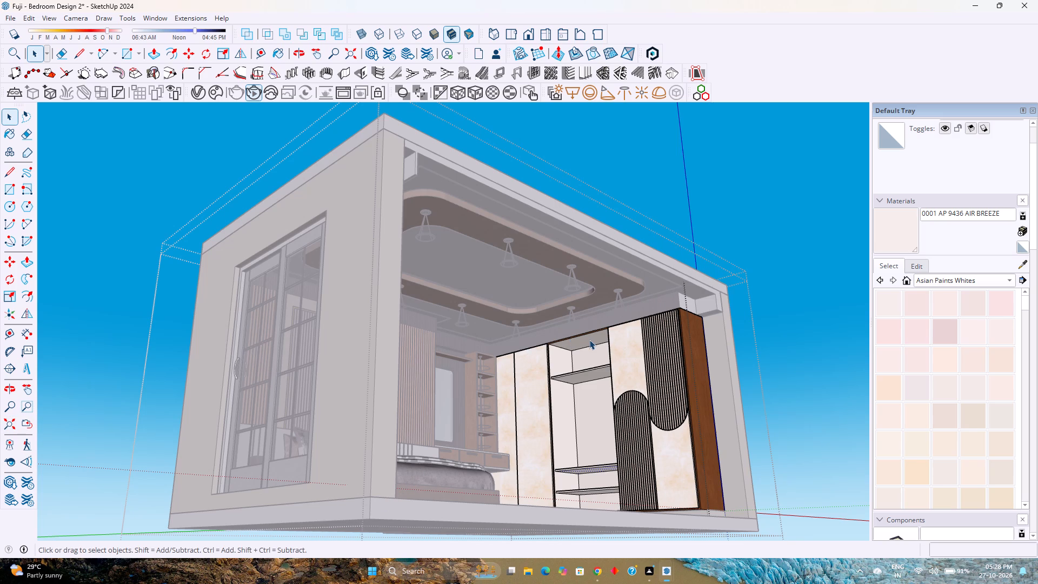
scroll(589, 340, "up", 9)
scroll(562, 378, "up", 3)
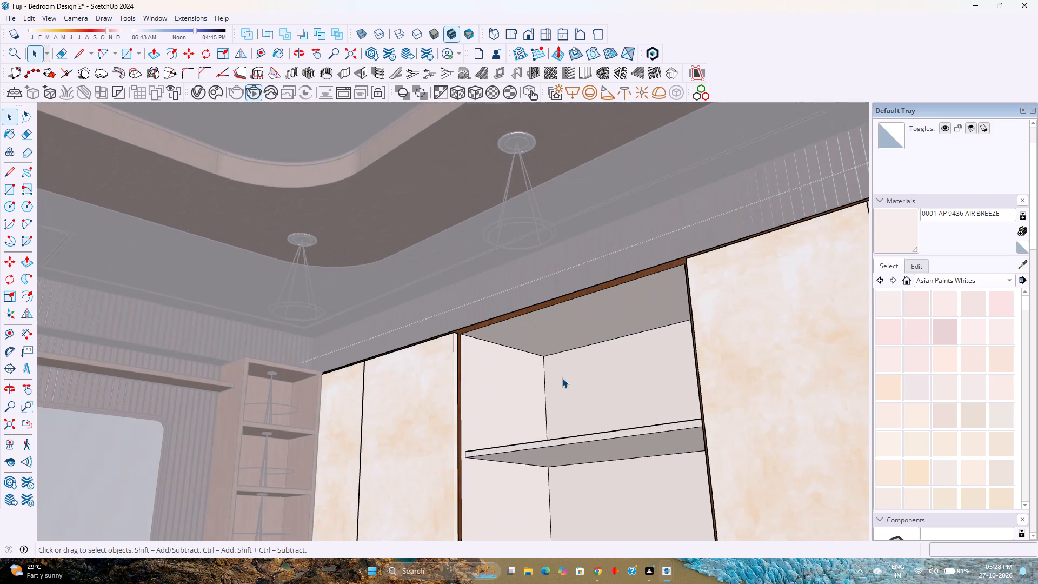
scroll(562, 378, "up", 1)
middle_click_drag(560, 389, 571, 363)
middle_click(571, 363)
middle_click_drag(575, 359, 582, 350)
middle_click(582, 350)
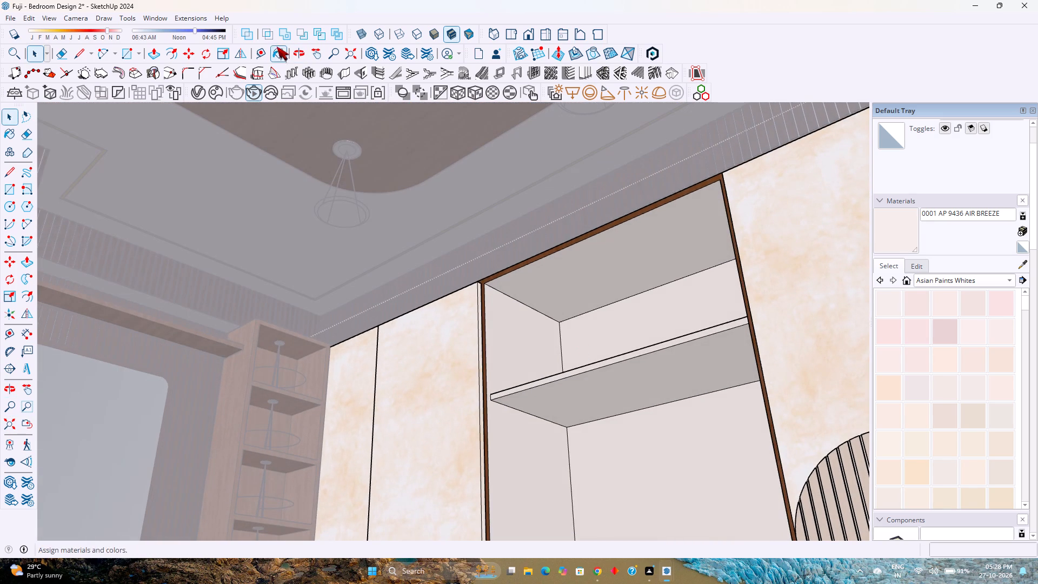
left_click(259, 55)
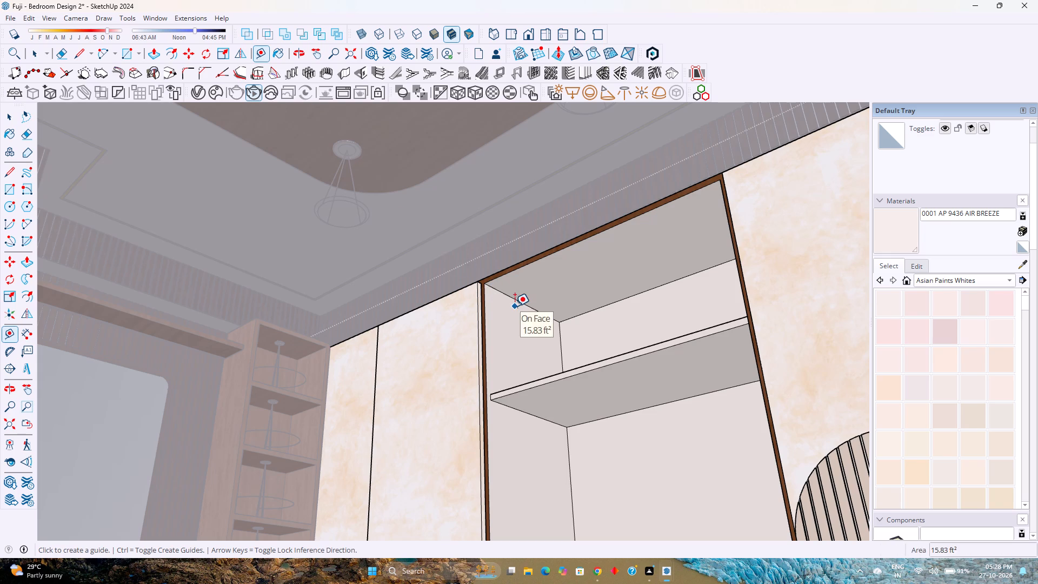
left_click(518, 302)
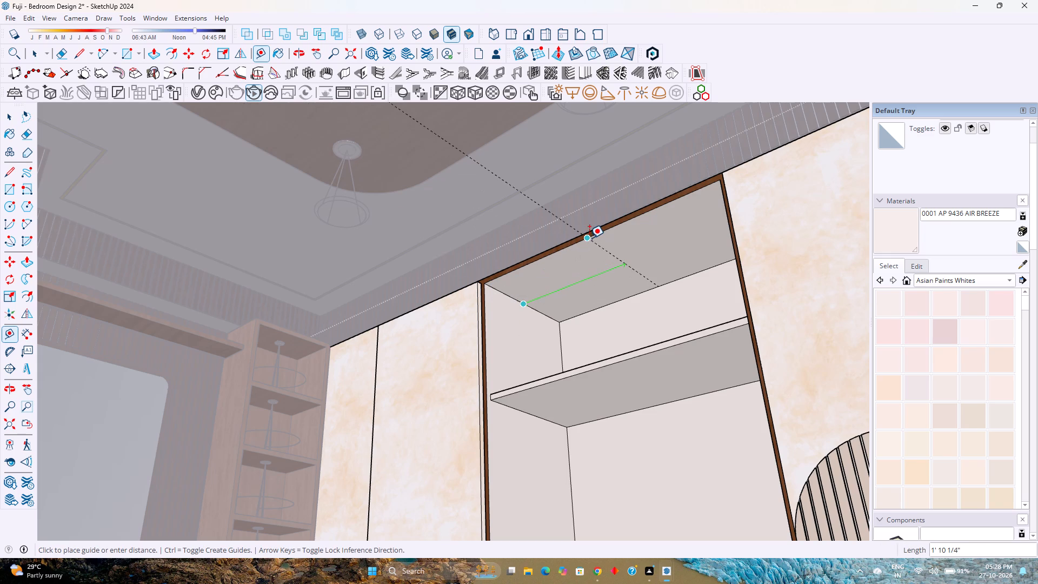
left_click(589, 238)
left_click(619, 301)
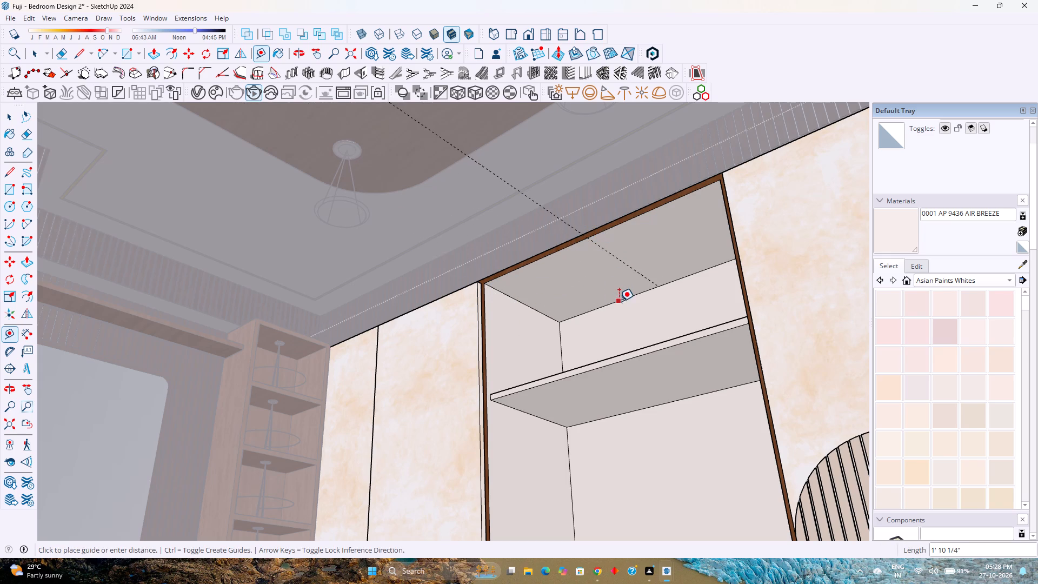
left_click(524, 303)
Draw a circle of 1" radius at the guide crossing on the underside of the wardrobe's top panel.
key("c")
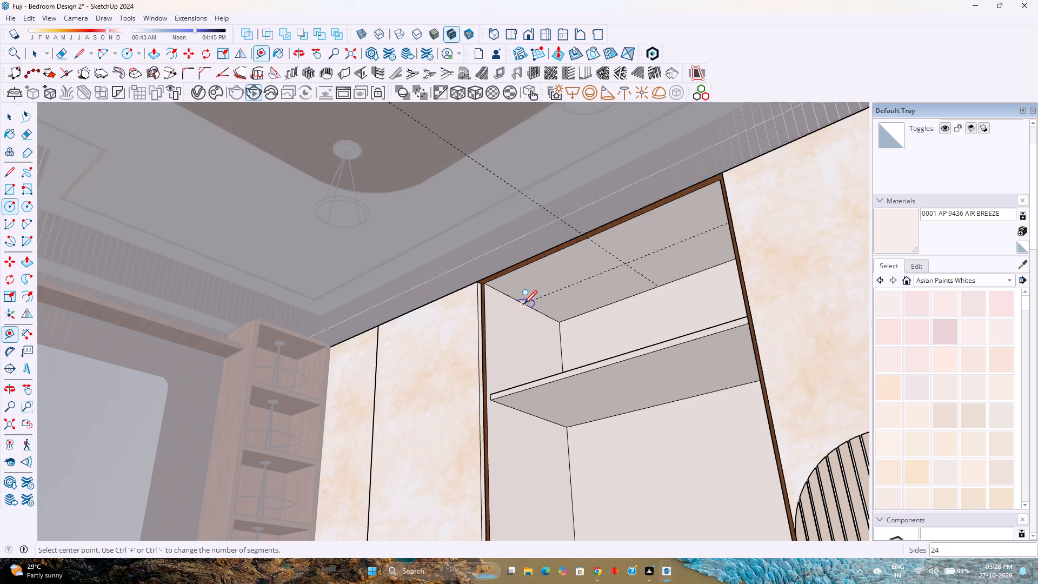
scroll(632, 269, "up", 12)
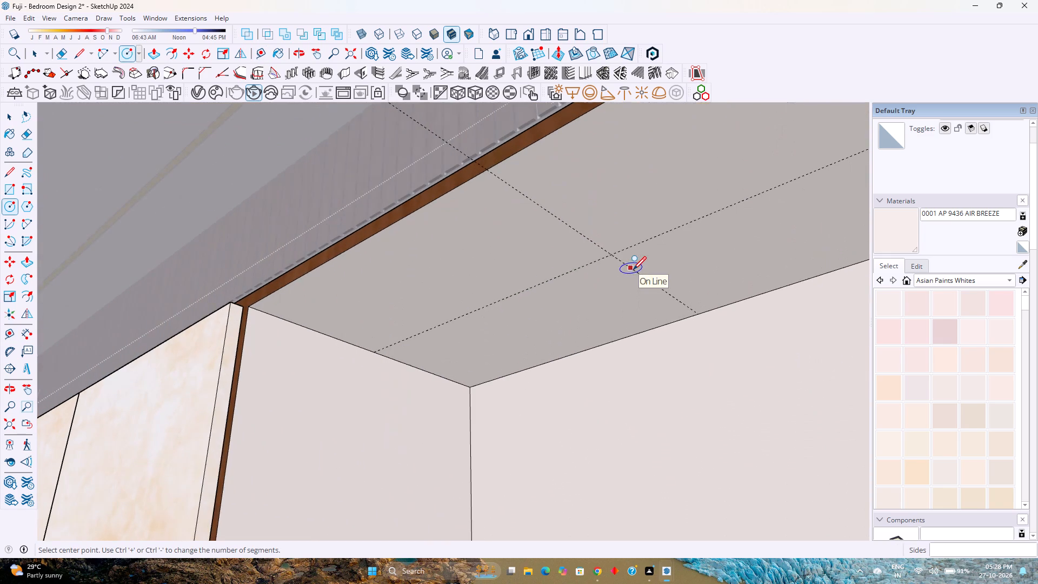
left_click(608, 255)
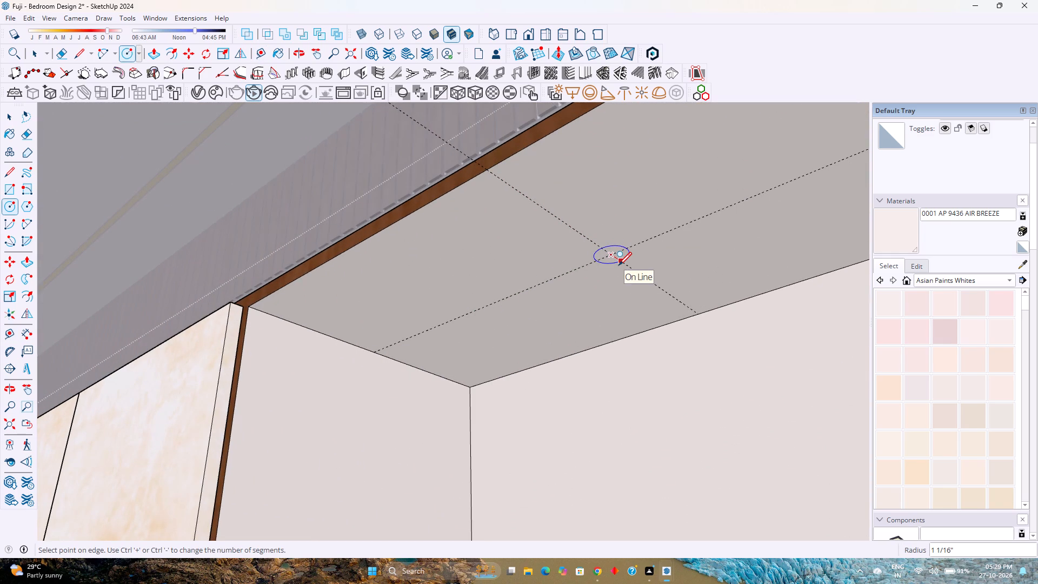
key("1")
key("Return")
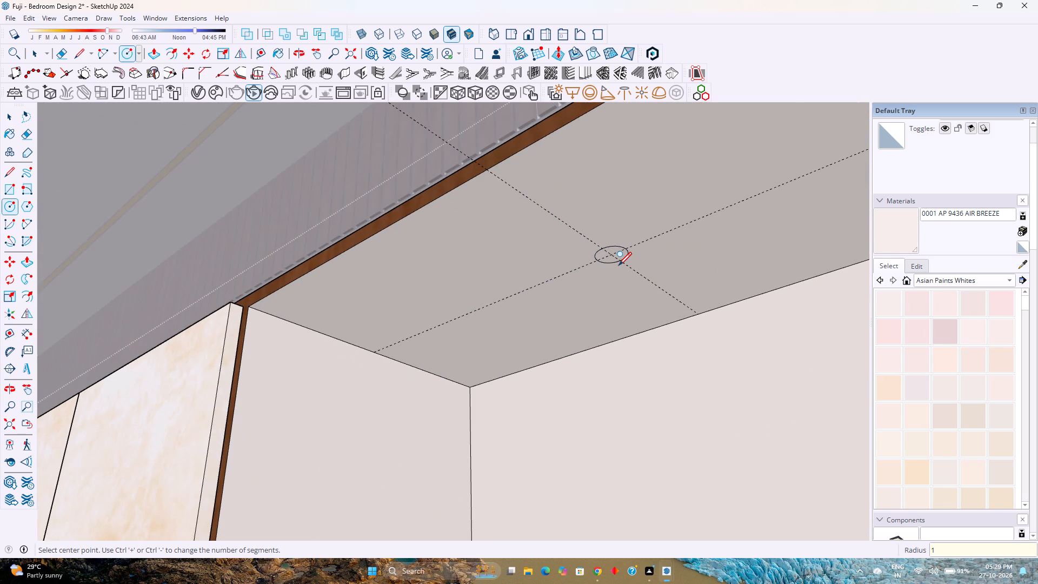
Smooth the circle by trying 150 segments and setting the segment count to 120.
key("space")
scroll(618, 264, "up", 4)
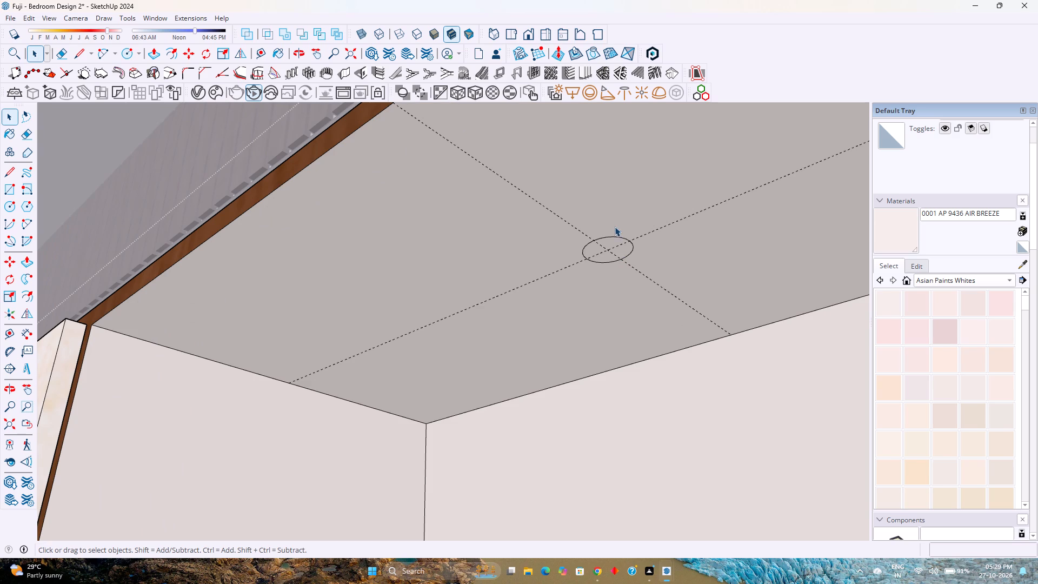
left_click(615, 237)
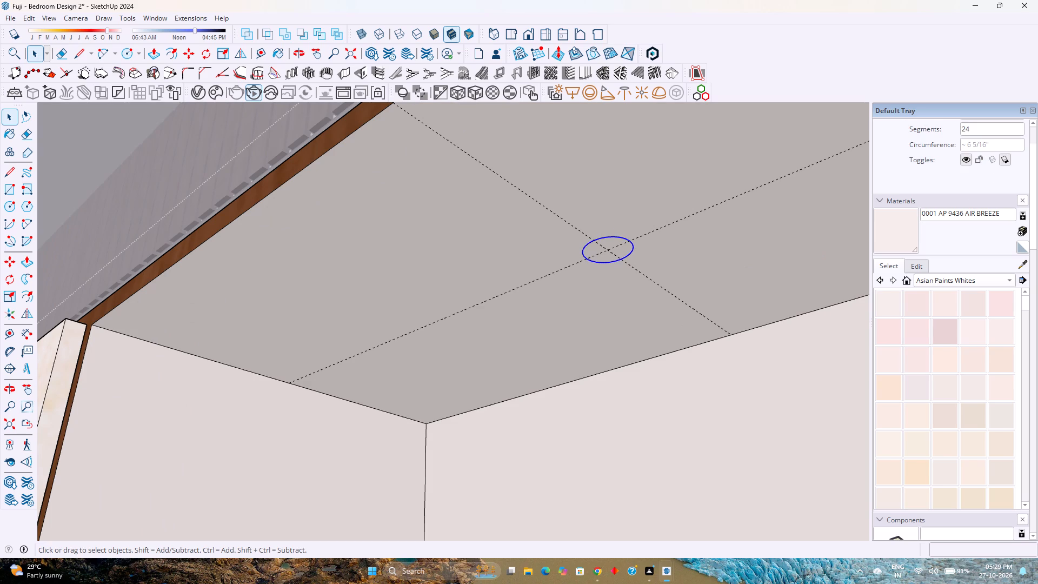
double_click(976, 130)
type("150")
key("Return")
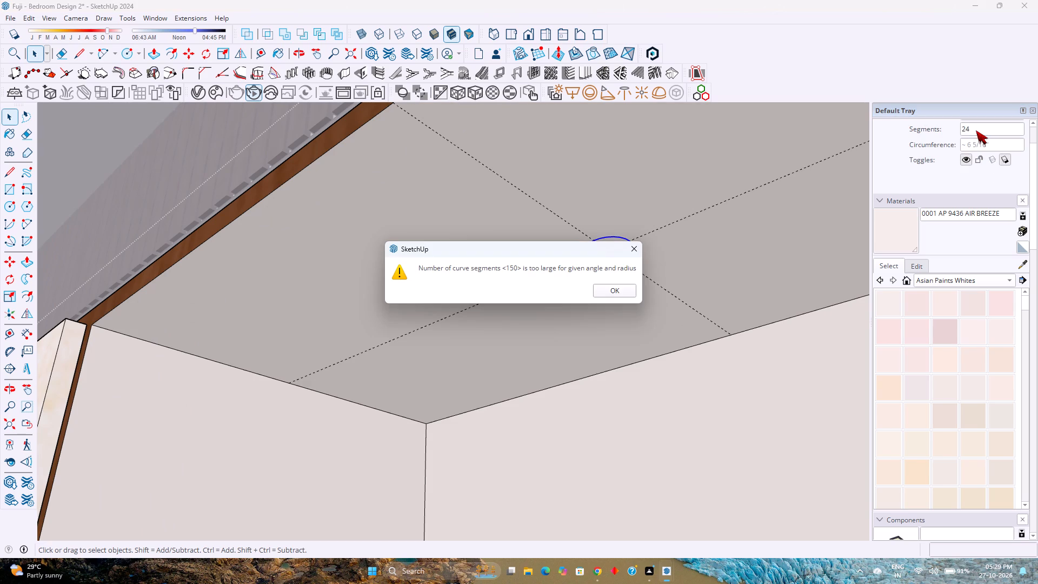
left_click(608, 289)
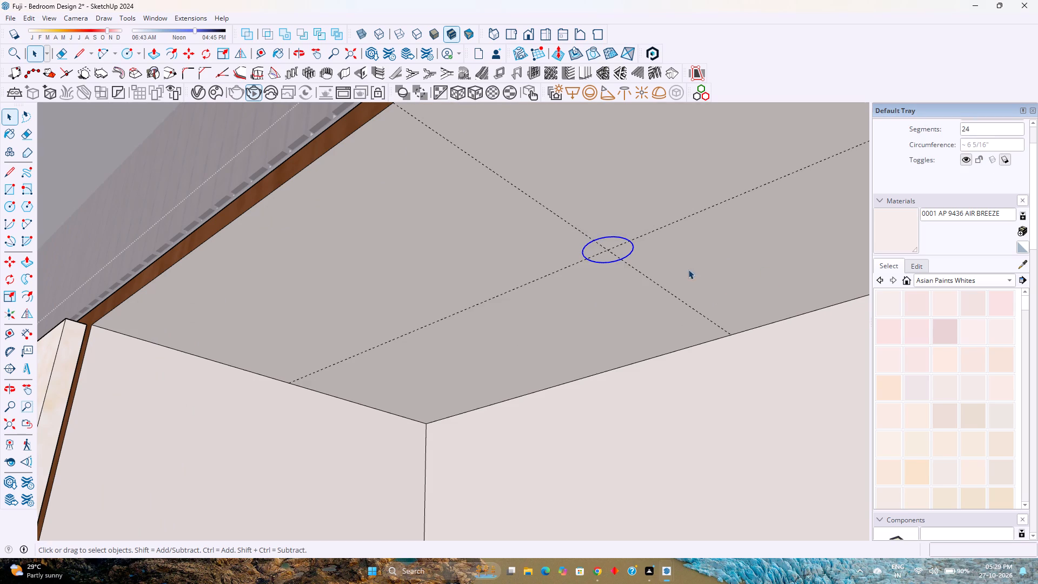
double_click(973, 135)
type("120")
key("Return")
Copy the circular face straight down to the underside of the upper shelf, using the compartment's front corner as reference.
scroll(579, 305, "down", 3)
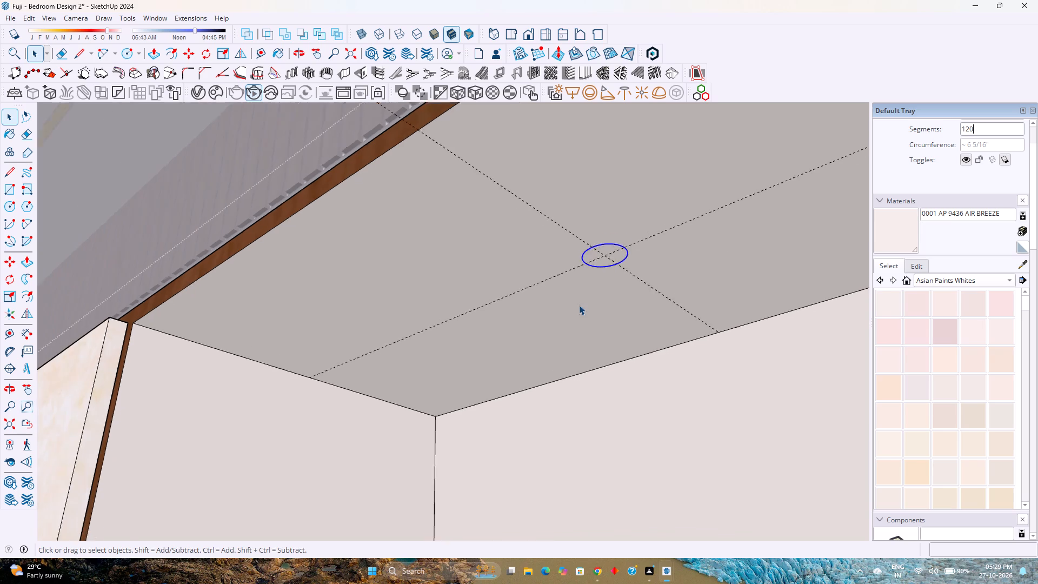
scroll(608, 257, "up", 2)
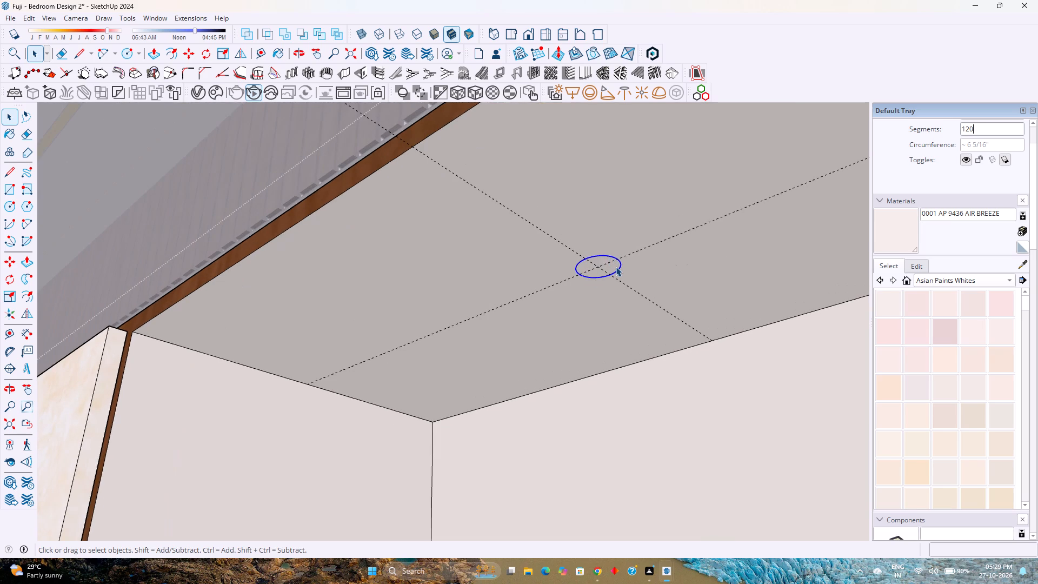
left_click(616, 267)
key("m")
scroll(477, 284, "down", 4)
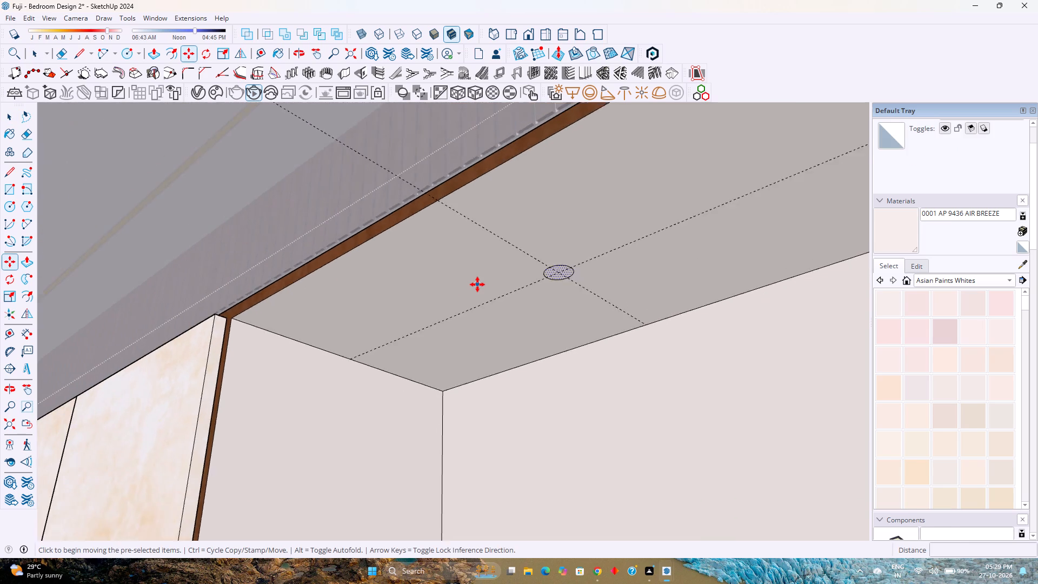
scroll(477, 284, "down", 3)
left_click(289, 310)
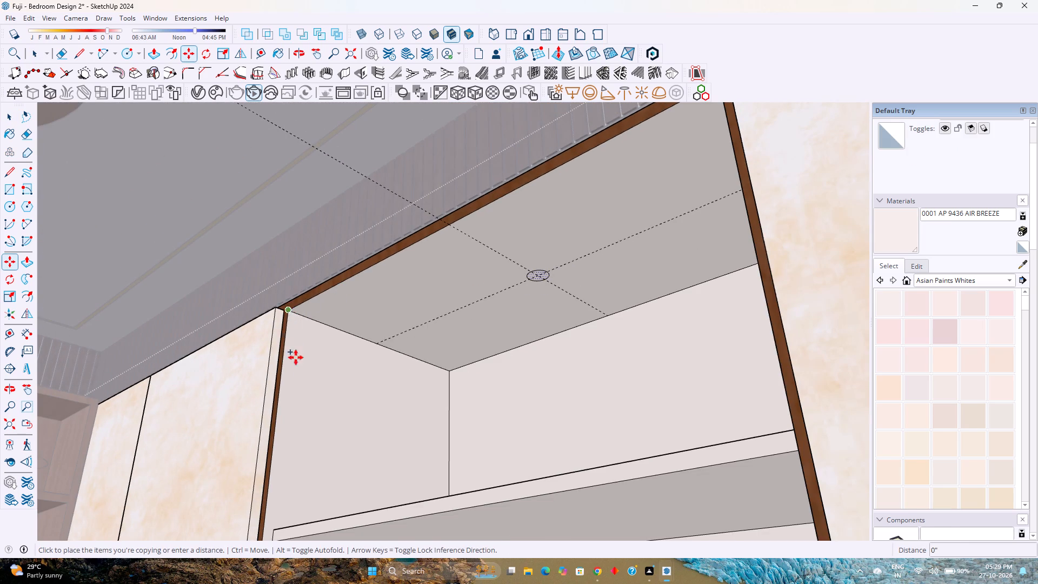
scroll(302, 368, "down", 4)
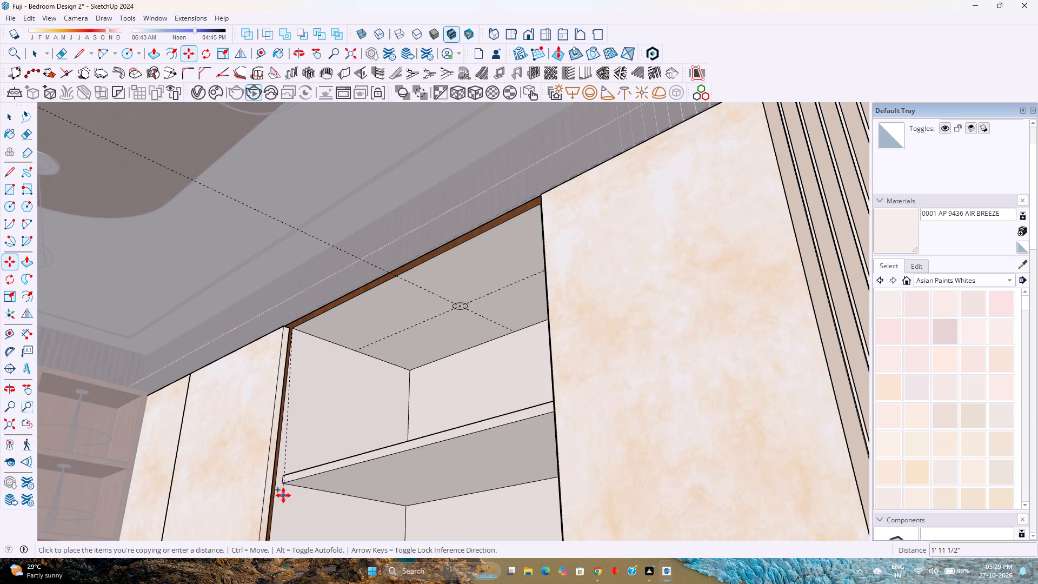
key("Up")
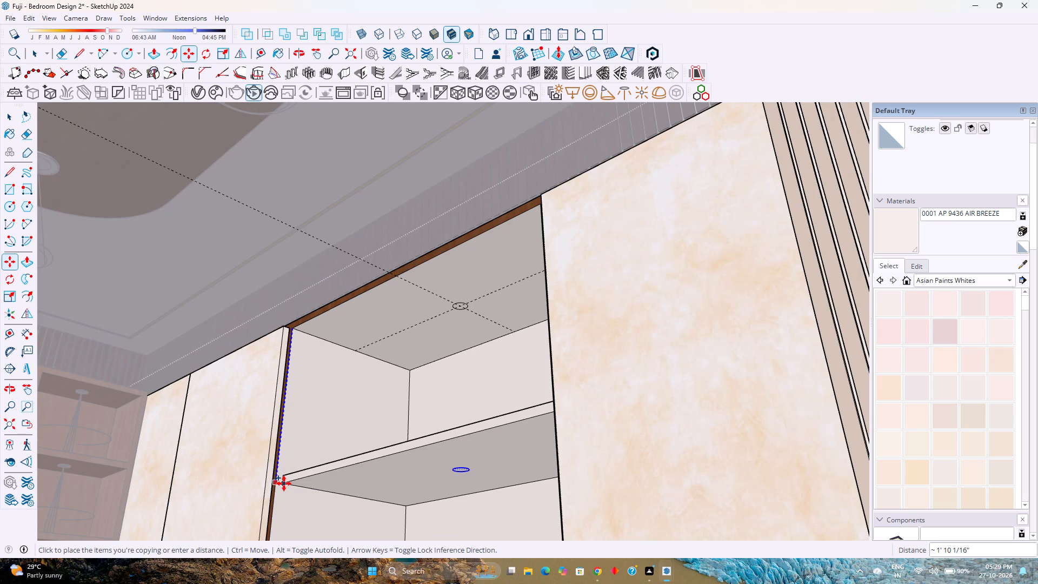
scroll(284, 483, "up", 3)
left_click(284, 483)
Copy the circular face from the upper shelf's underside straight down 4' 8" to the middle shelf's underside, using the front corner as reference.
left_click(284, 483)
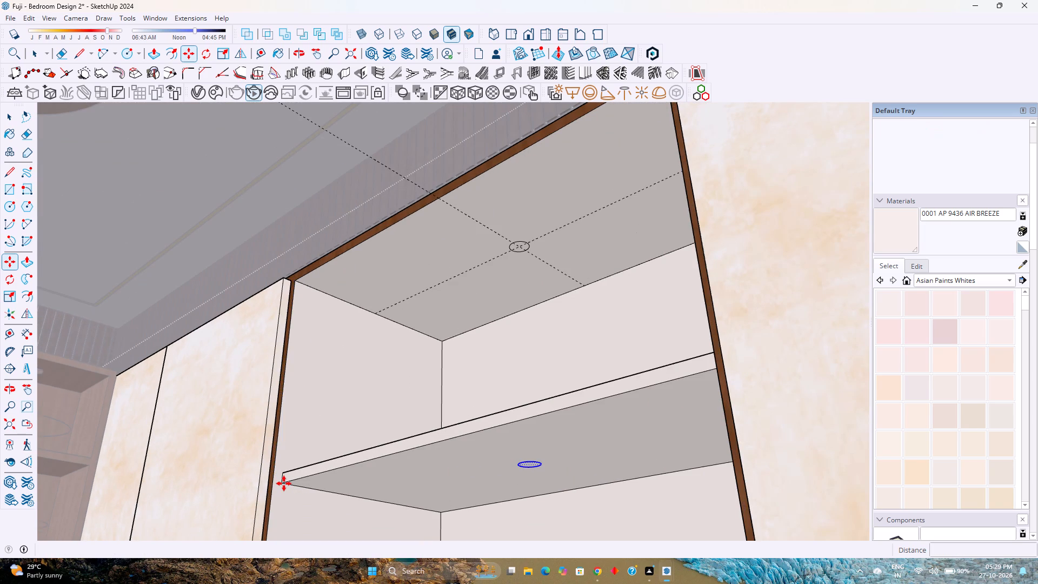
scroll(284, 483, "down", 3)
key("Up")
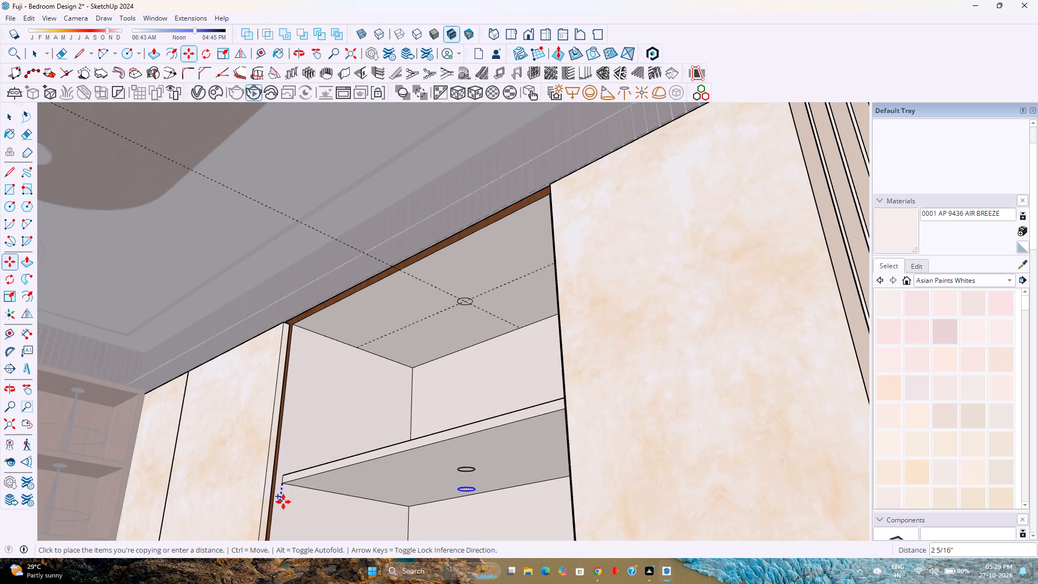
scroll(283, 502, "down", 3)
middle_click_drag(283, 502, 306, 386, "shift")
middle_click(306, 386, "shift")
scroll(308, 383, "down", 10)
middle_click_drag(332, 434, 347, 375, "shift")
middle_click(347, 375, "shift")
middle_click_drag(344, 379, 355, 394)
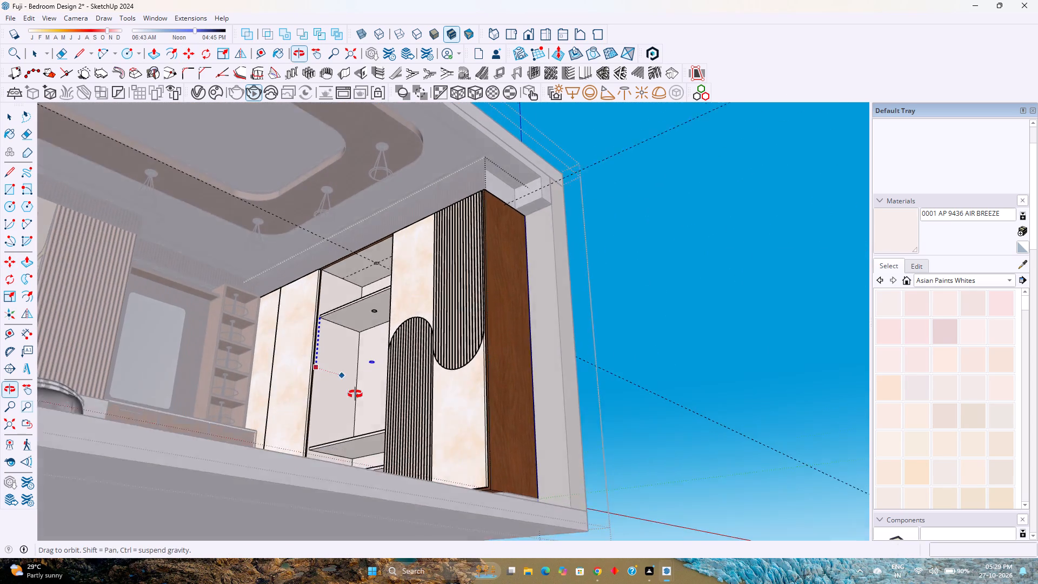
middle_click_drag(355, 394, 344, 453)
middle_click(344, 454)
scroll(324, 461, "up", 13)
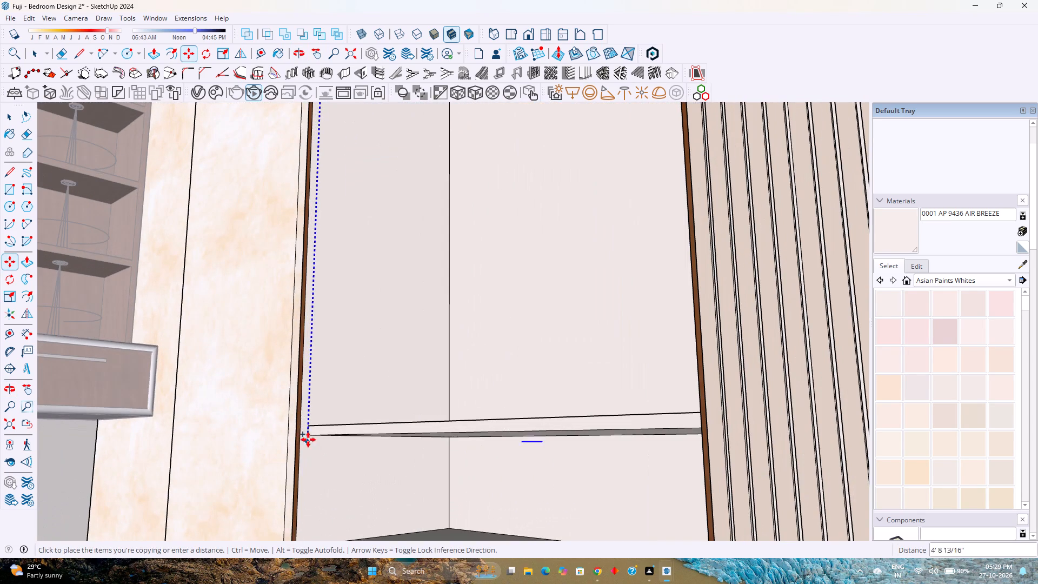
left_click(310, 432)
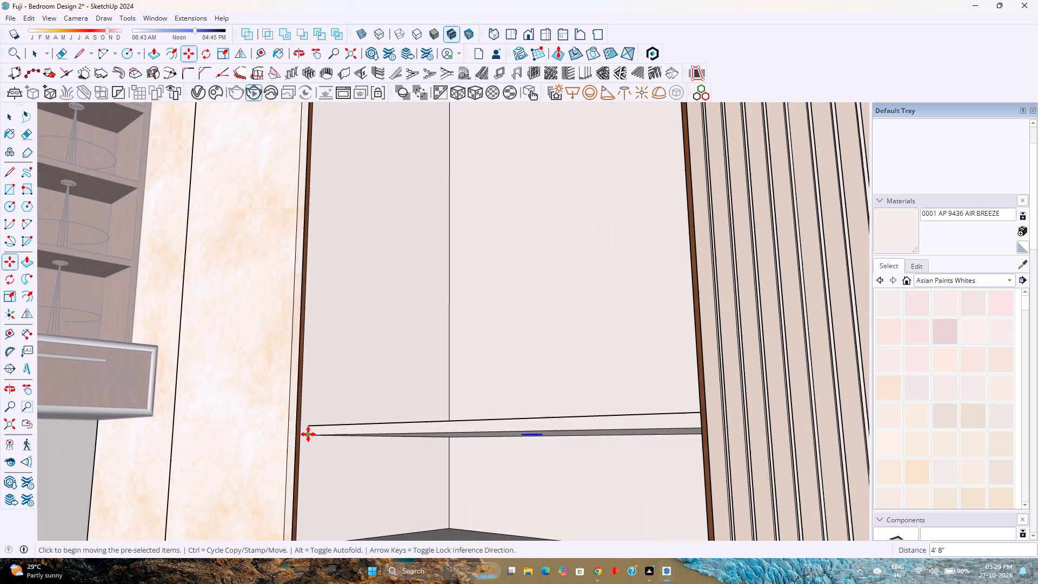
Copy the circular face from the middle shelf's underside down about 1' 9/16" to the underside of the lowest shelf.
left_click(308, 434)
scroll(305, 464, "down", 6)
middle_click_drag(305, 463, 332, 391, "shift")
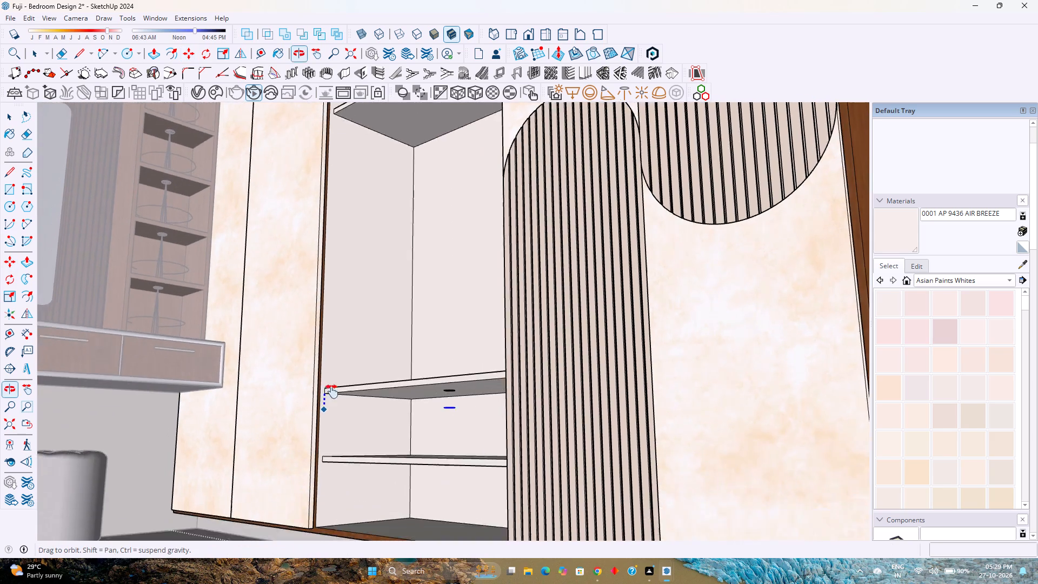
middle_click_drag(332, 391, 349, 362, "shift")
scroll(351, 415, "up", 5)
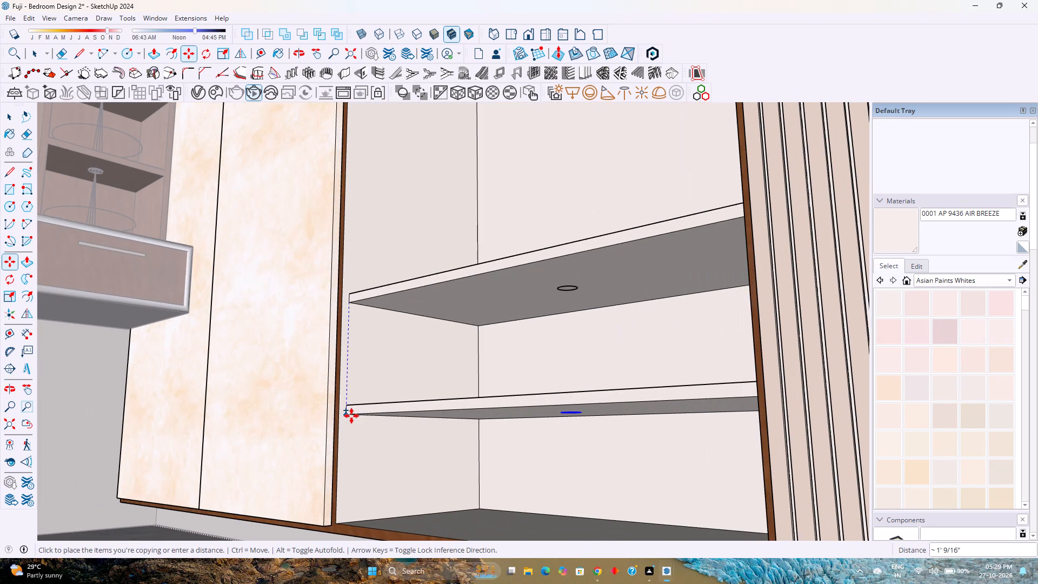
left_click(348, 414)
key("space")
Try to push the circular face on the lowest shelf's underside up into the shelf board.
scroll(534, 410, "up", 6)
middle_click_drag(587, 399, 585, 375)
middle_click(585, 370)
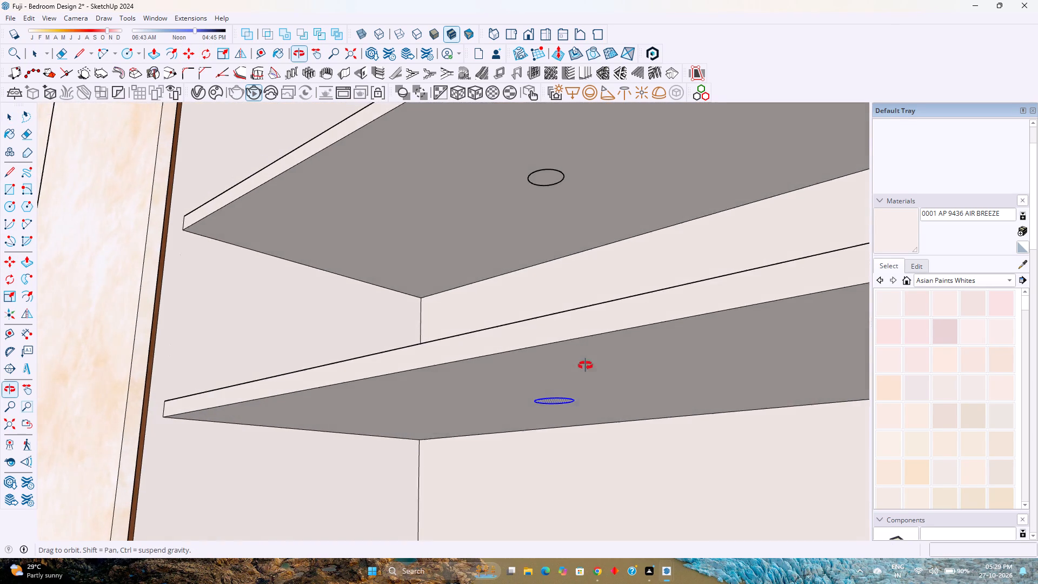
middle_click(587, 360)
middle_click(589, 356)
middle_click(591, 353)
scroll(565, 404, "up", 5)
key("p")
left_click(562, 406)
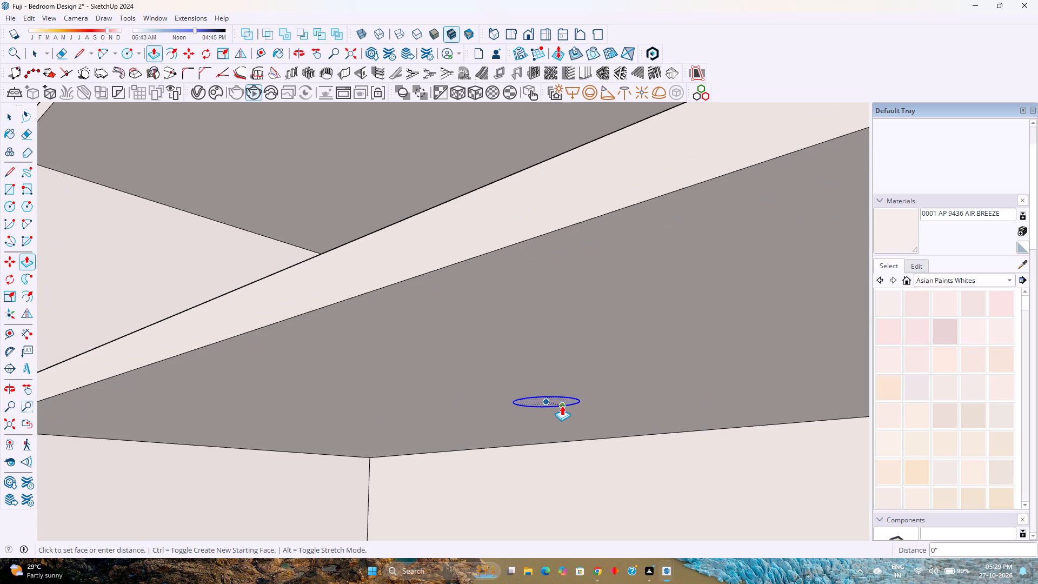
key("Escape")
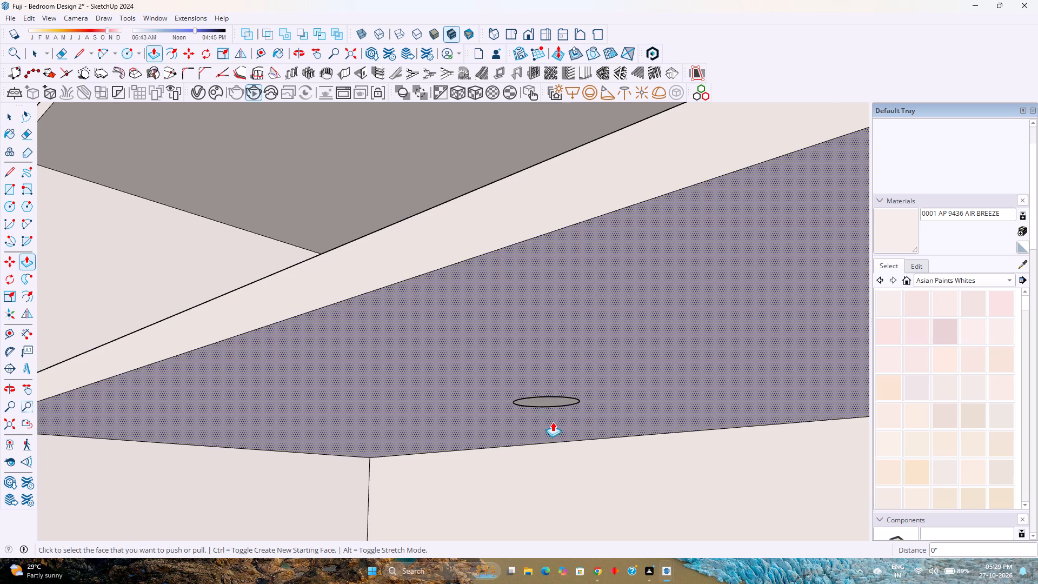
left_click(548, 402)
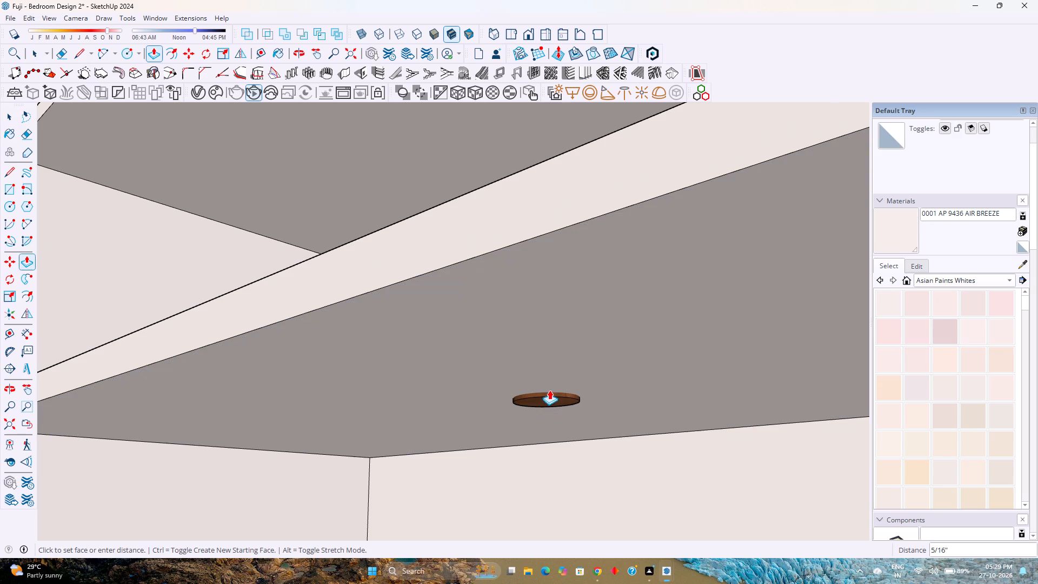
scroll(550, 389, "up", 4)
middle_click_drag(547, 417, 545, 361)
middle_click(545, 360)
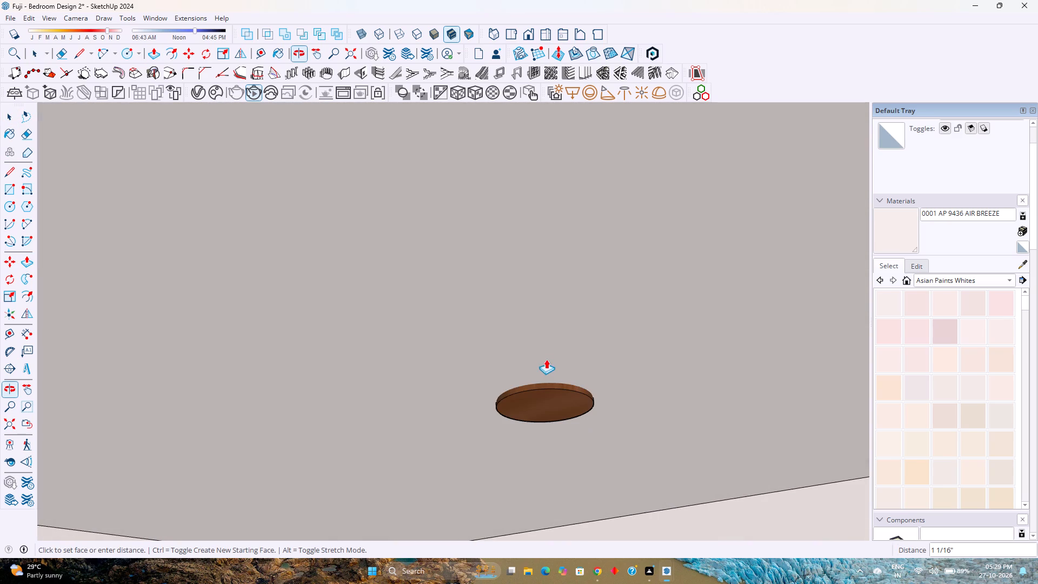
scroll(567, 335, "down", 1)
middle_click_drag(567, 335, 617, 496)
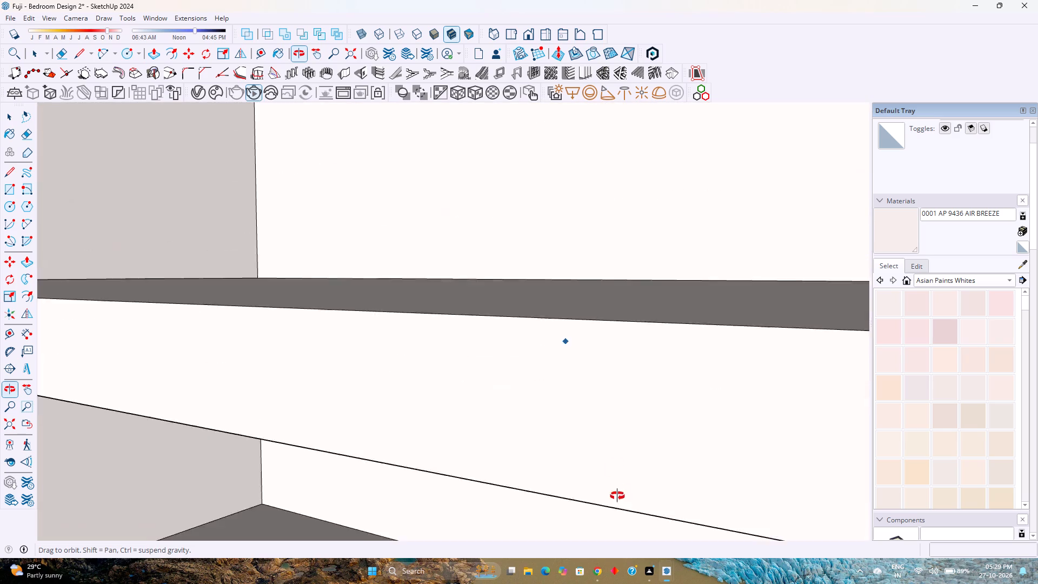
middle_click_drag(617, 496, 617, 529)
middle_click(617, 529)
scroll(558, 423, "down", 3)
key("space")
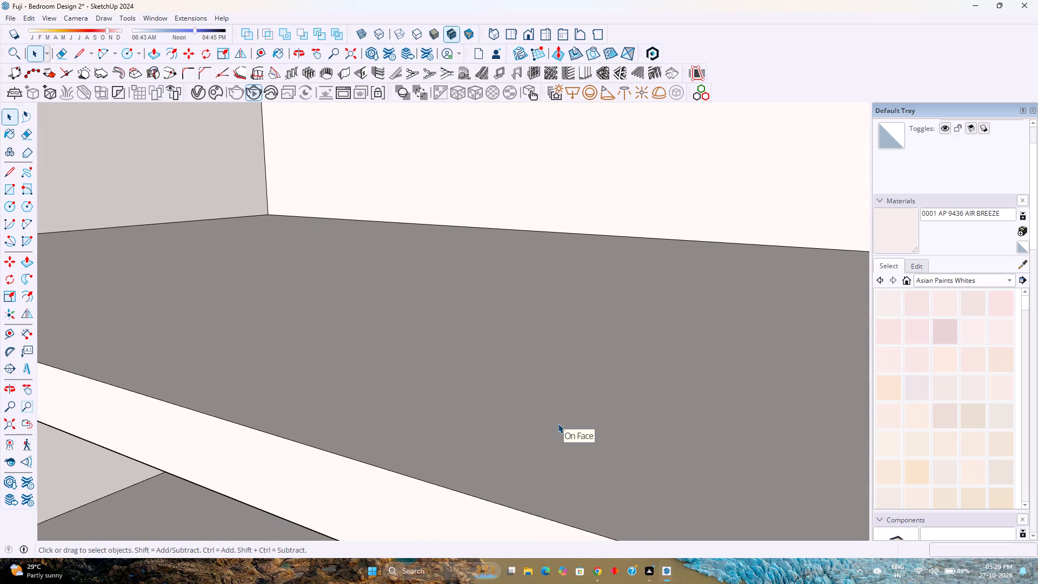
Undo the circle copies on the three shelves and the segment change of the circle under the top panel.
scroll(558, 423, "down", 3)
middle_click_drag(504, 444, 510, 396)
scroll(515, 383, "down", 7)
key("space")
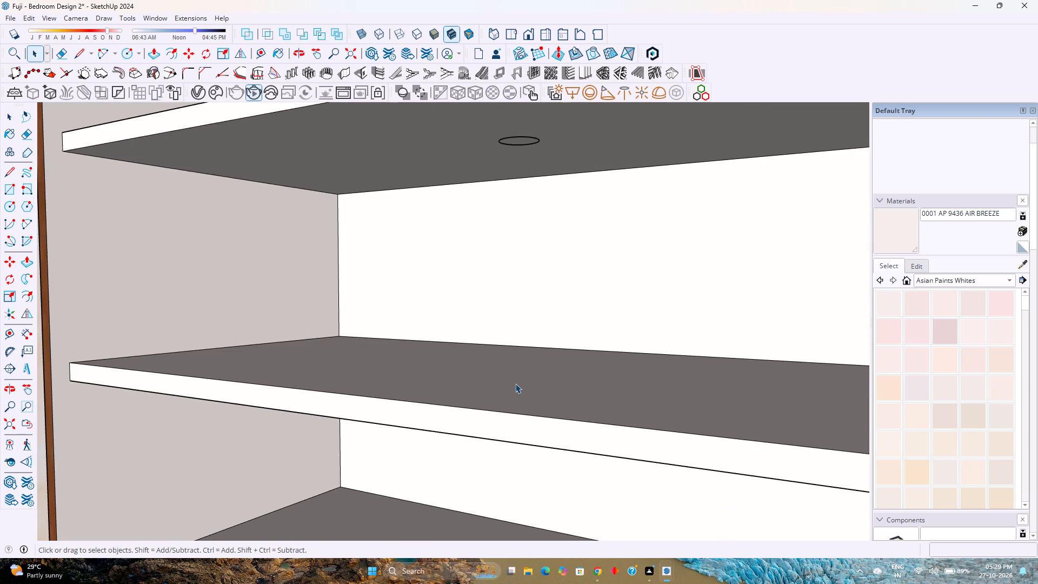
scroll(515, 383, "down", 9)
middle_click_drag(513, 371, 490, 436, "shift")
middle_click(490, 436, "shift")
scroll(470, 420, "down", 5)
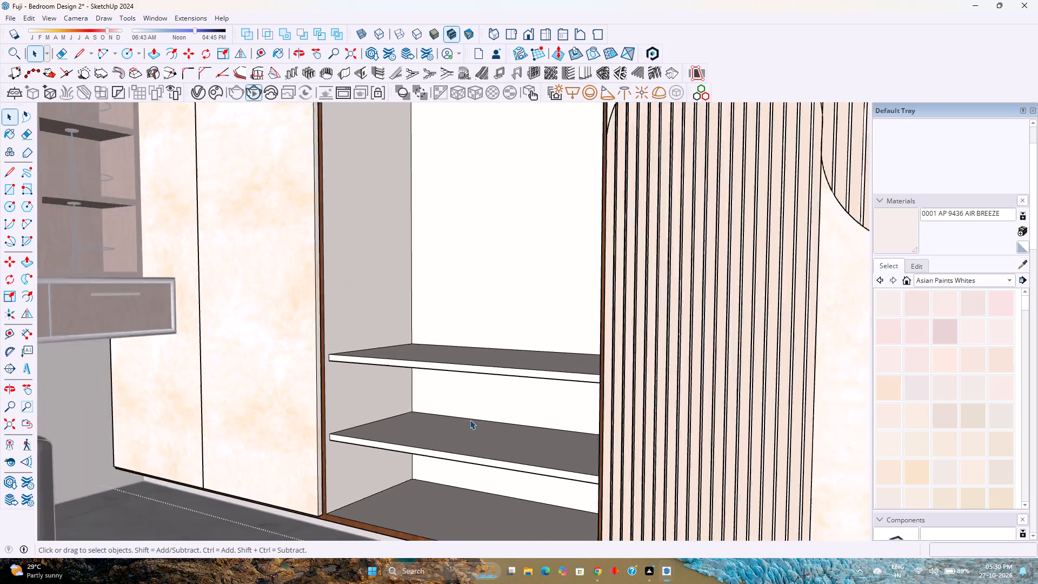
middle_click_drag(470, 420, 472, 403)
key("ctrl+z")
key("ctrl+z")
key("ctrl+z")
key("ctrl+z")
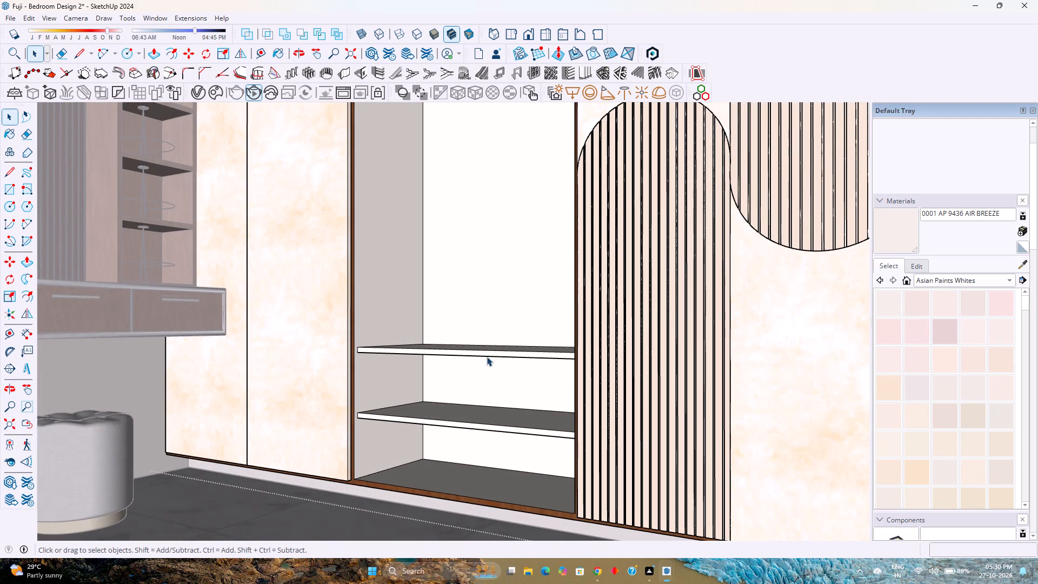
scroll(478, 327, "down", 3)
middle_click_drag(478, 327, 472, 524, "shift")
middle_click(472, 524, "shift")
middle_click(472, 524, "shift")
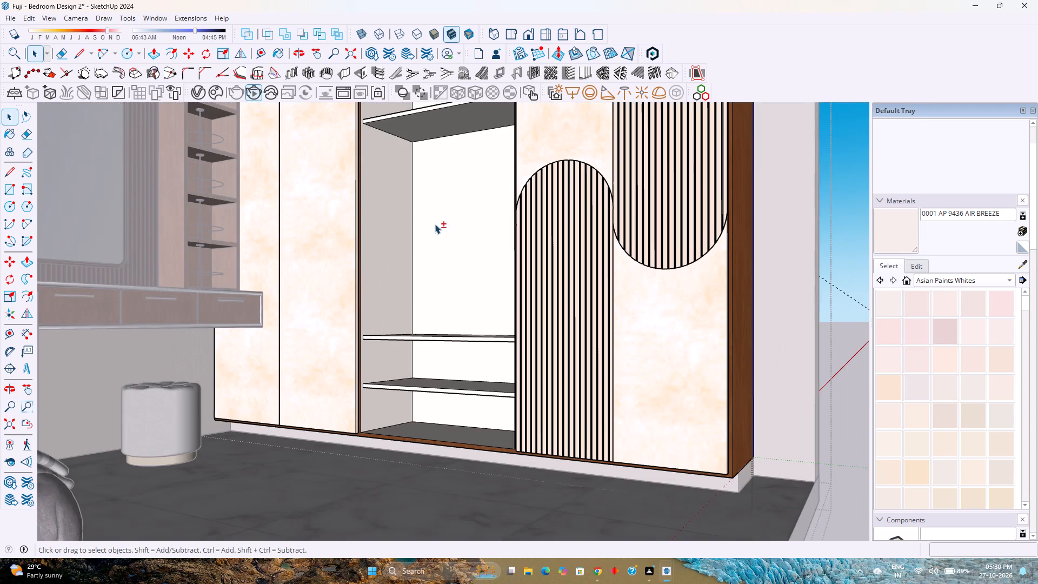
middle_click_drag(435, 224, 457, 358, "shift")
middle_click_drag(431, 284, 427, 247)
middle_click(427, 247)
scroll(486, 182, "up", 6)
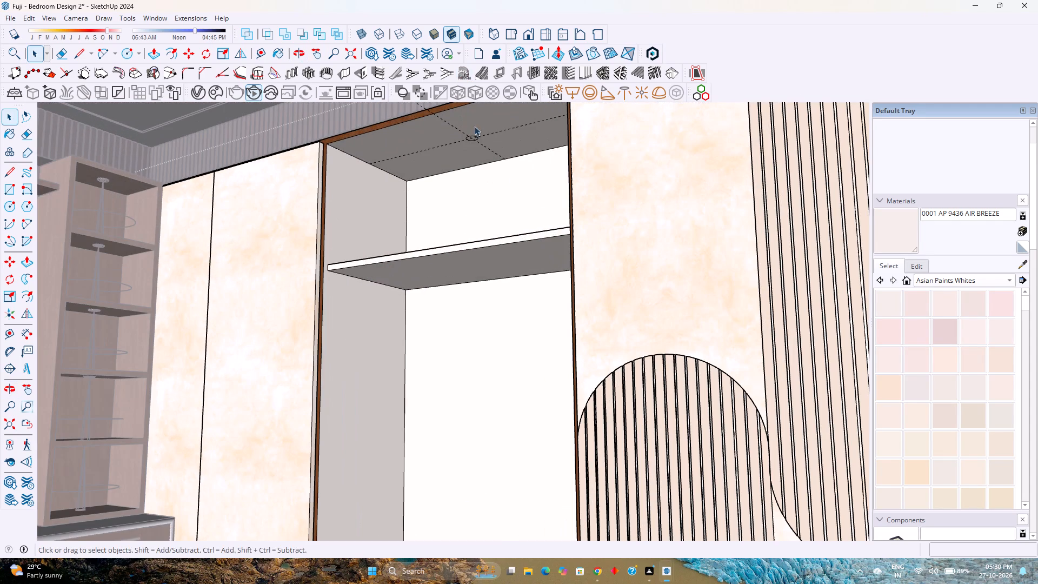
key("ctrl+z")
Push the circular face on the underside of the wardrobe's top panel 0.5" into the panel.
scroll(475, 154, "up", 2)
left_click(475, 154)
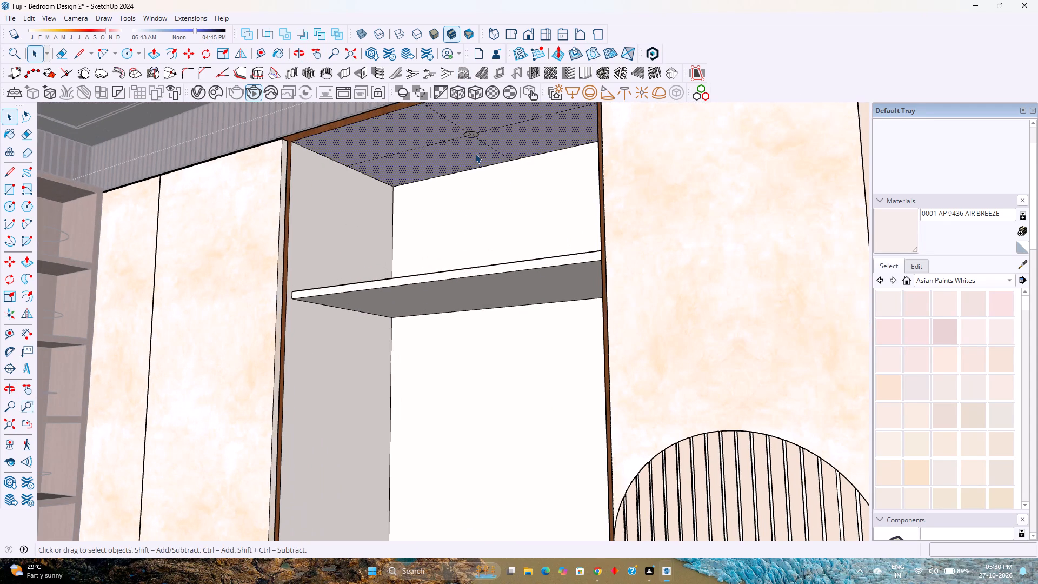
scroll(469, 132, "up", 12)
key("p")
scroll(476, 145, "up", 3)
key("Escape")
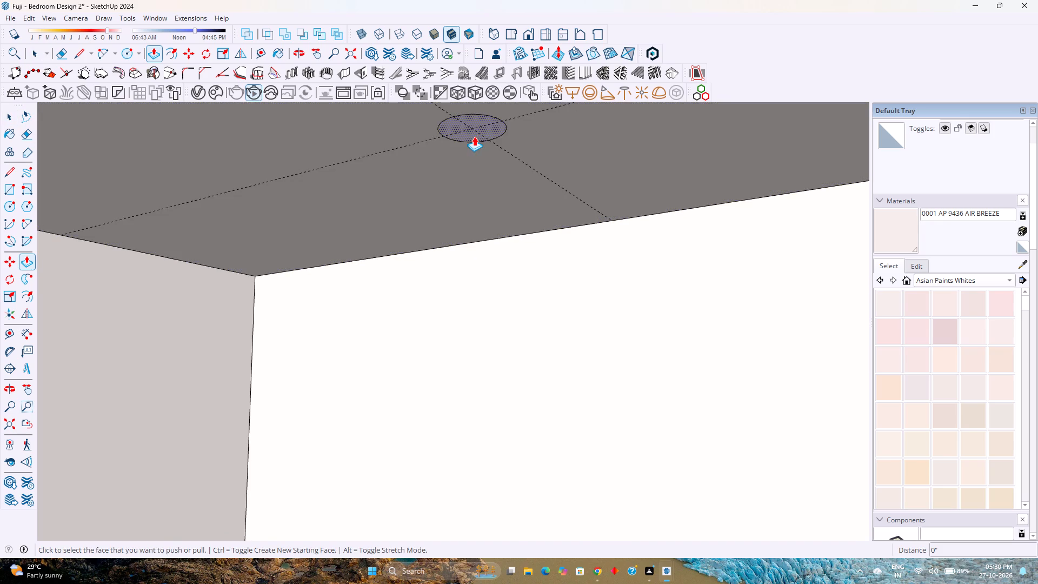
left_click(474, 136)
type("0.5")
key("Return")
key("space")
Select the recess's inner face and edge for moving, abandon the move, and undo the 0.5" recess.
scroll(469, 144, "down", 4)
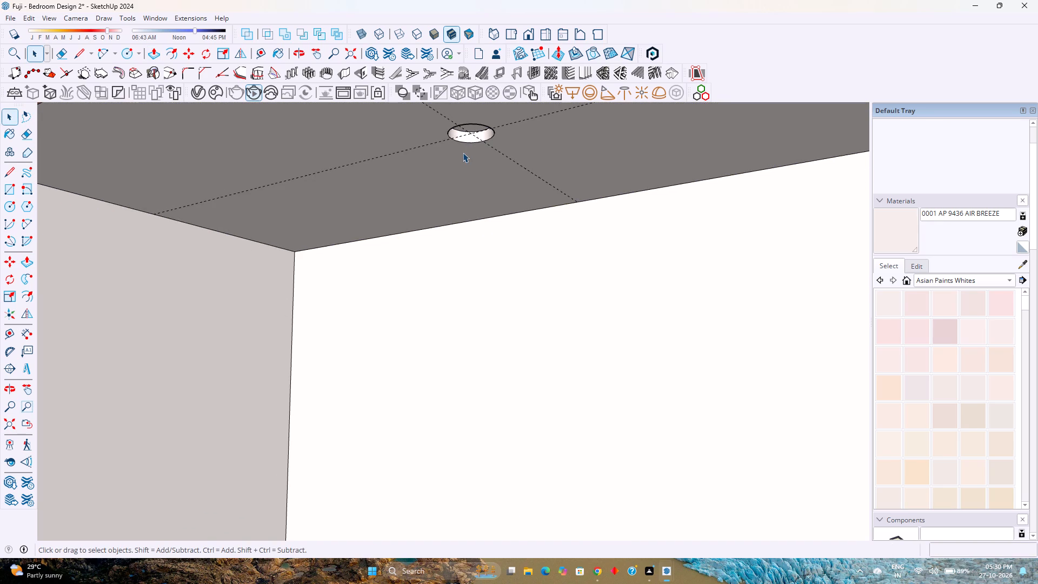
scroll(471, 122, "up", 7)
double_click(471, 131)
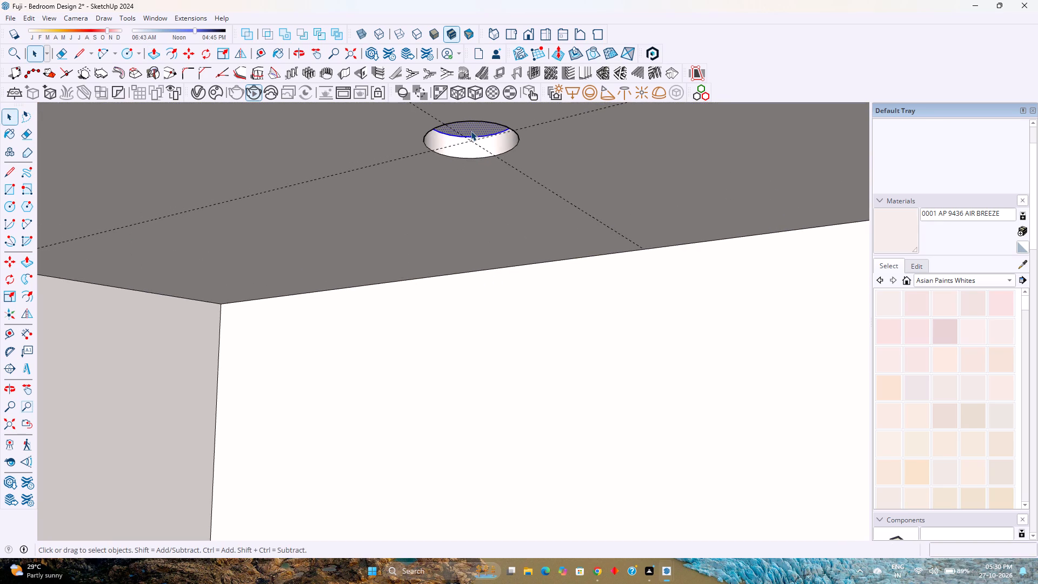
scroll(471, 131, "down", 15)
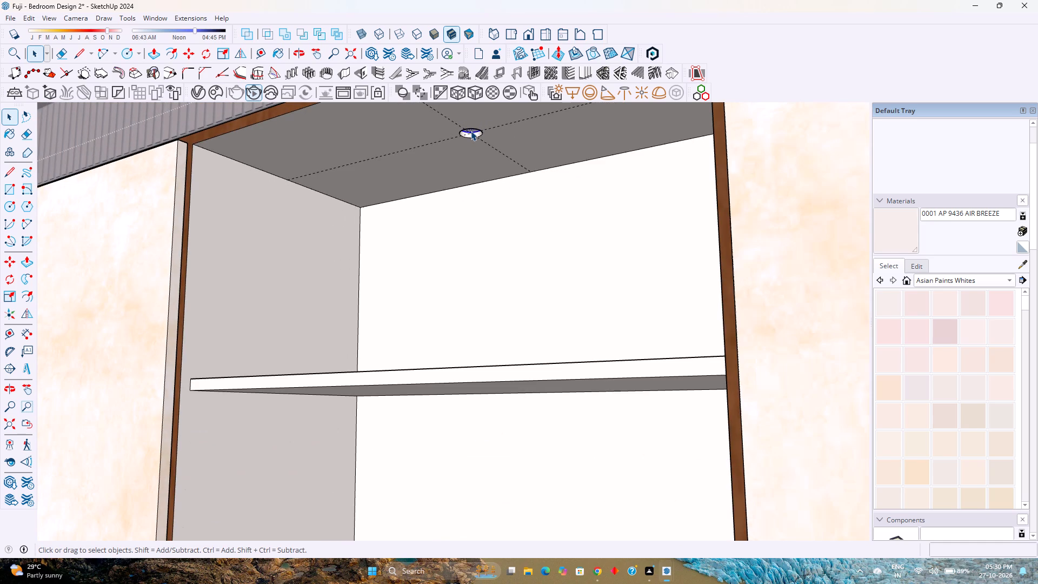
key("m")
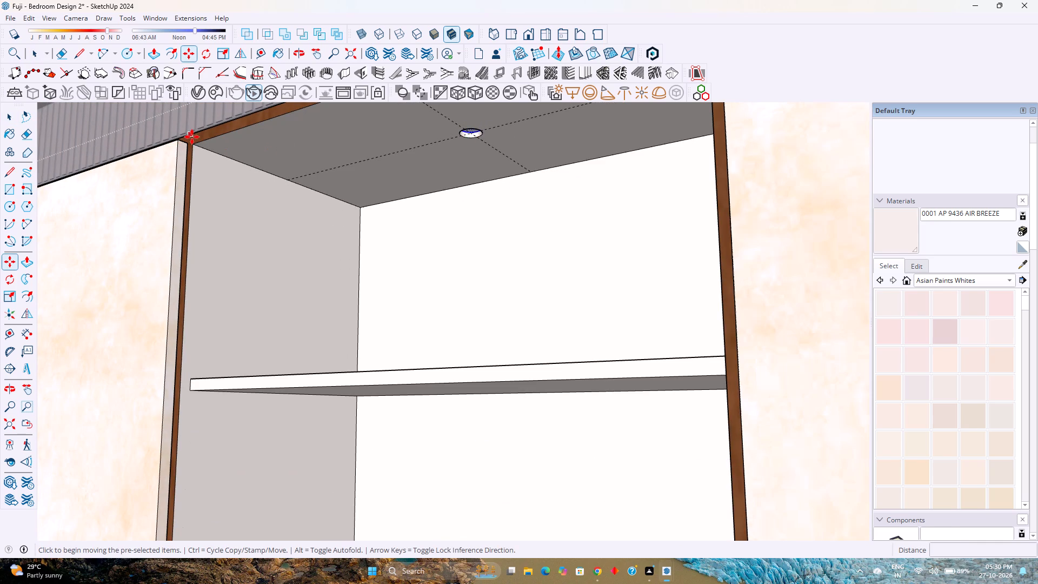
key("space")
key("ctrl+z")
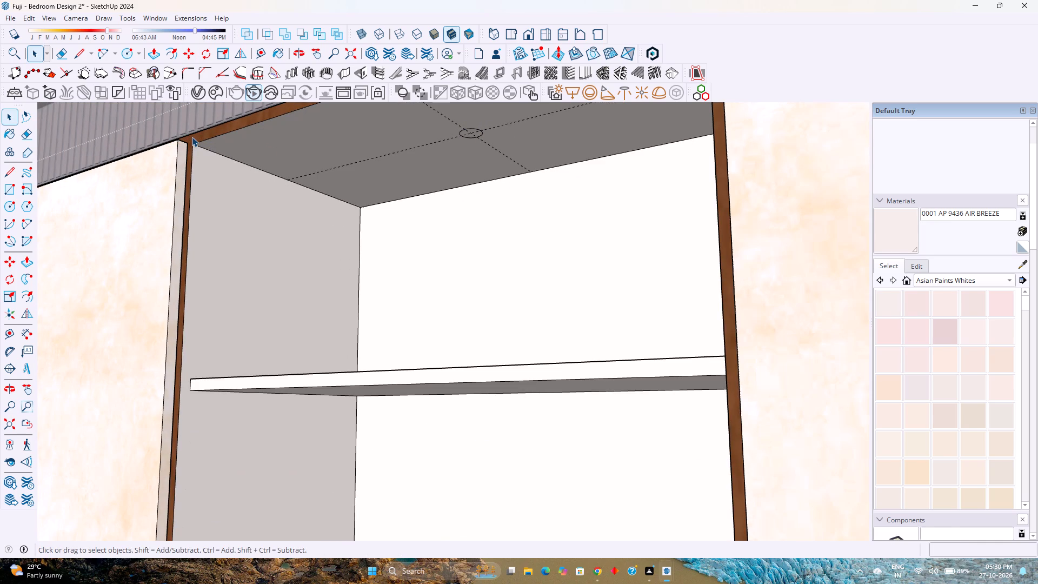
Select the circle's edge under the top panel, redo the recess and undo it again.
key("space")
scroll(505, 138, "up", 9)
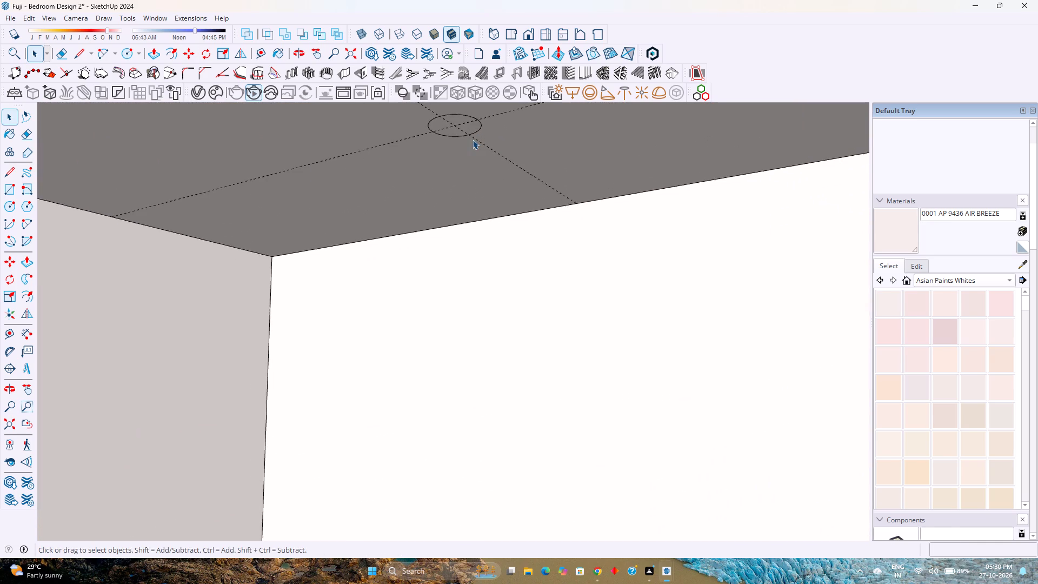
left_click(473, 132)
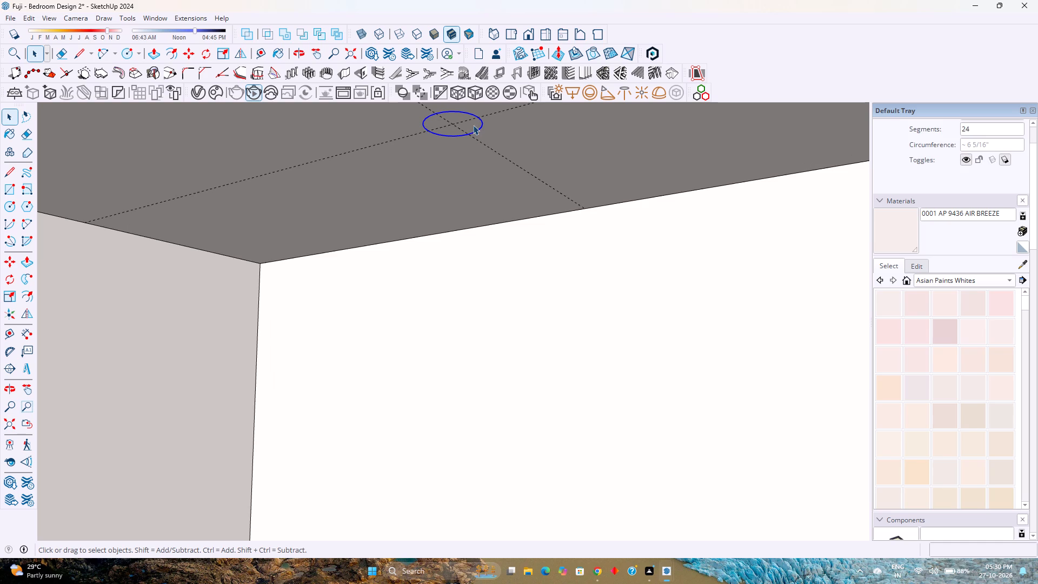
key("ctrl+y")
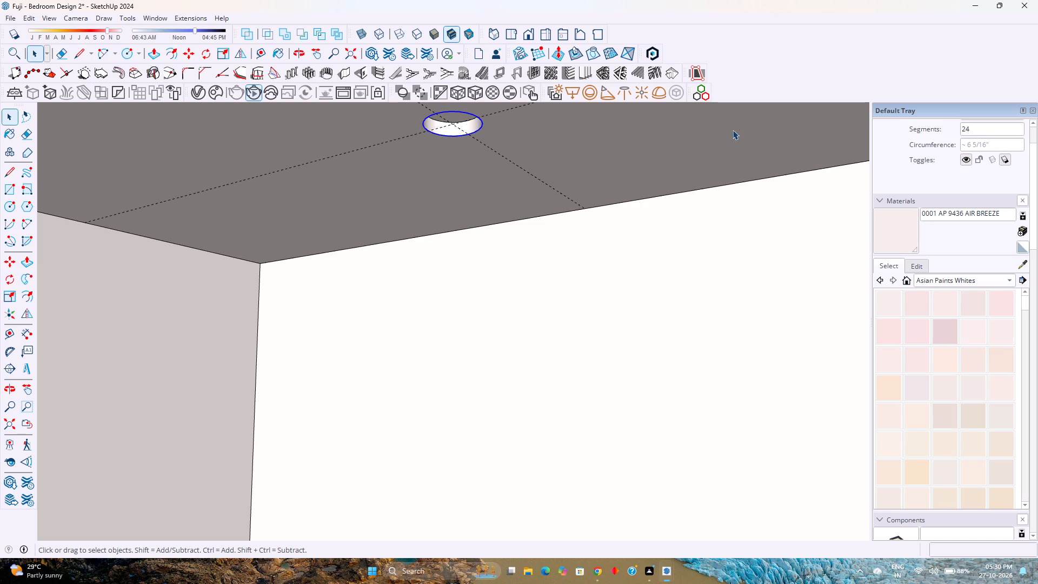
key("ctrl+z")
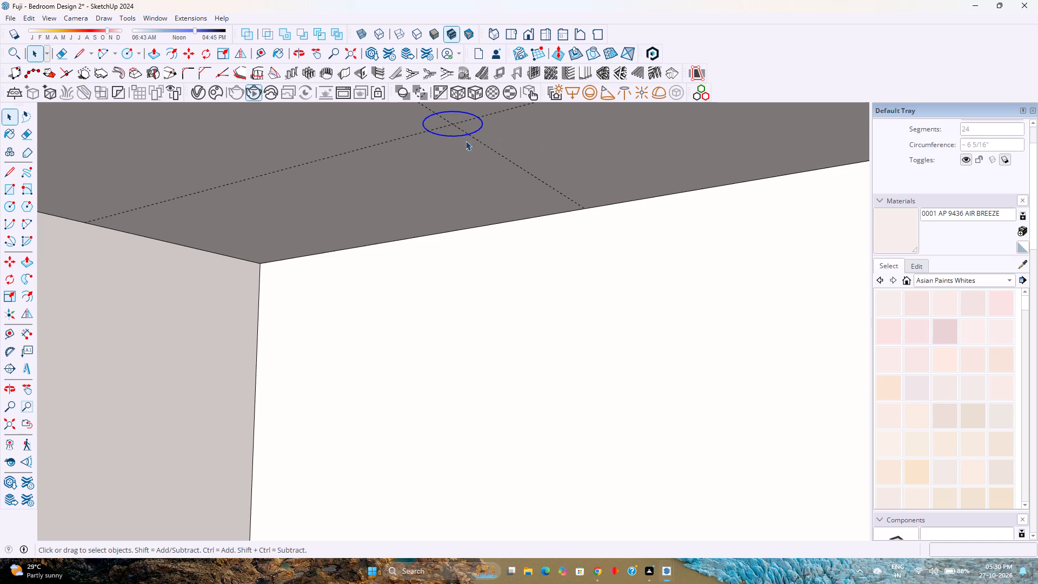
Set the segment count of the circle under the wardrobe's top panel to 130.
left_click(470, 125)
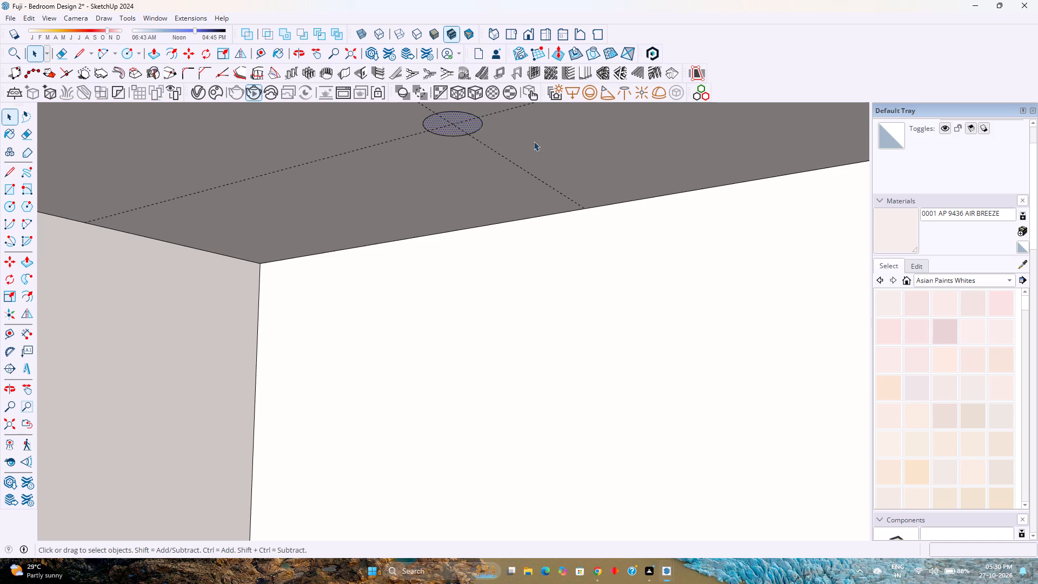
left_click(482, 126)
scroll(968, 153, "up", 2)
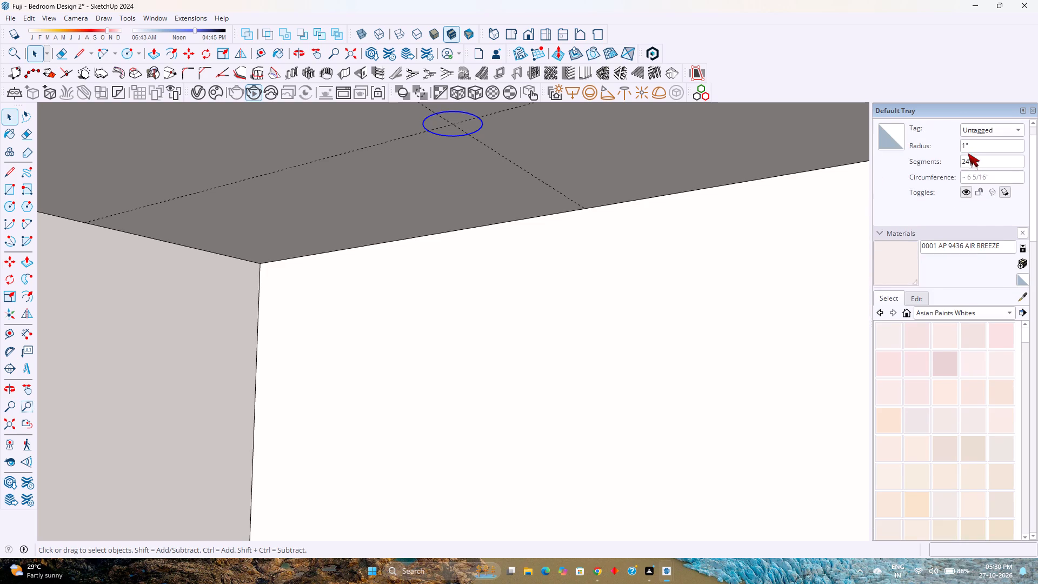
double_click(974, 193)
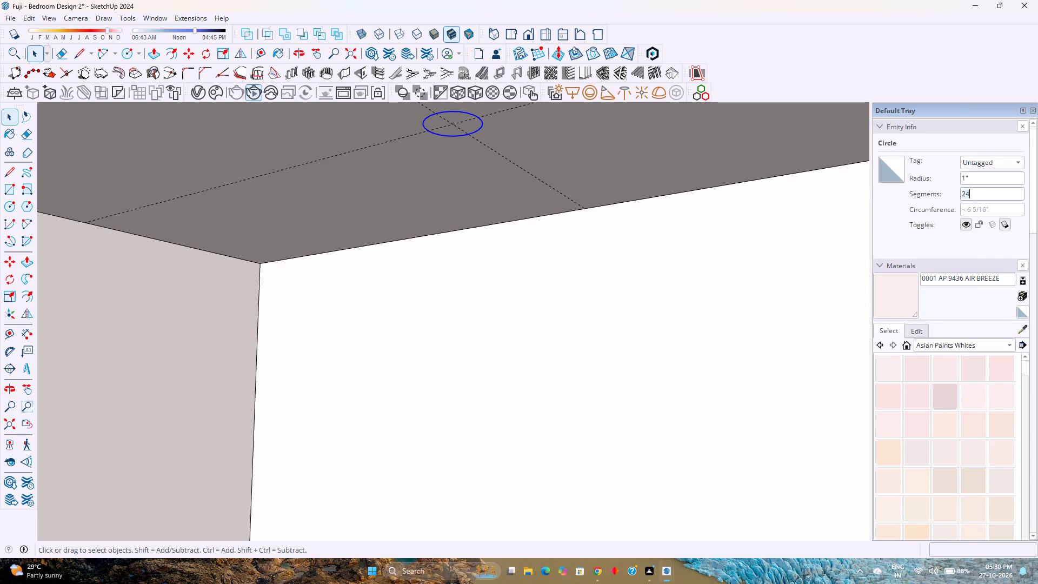
type("130")
key("Return")
Copy the circular face and its edge from under the wardrobe's top panel straight down 1' 10" to the upper shelf's underside.
left_click(470, 129)
key("m")
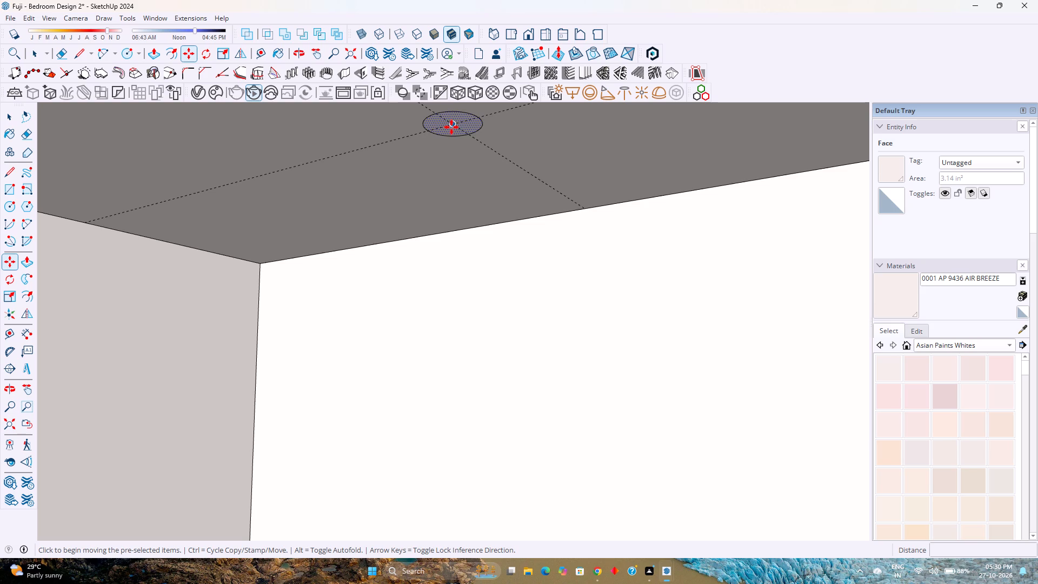
scroll(451, 127, "down", 13)
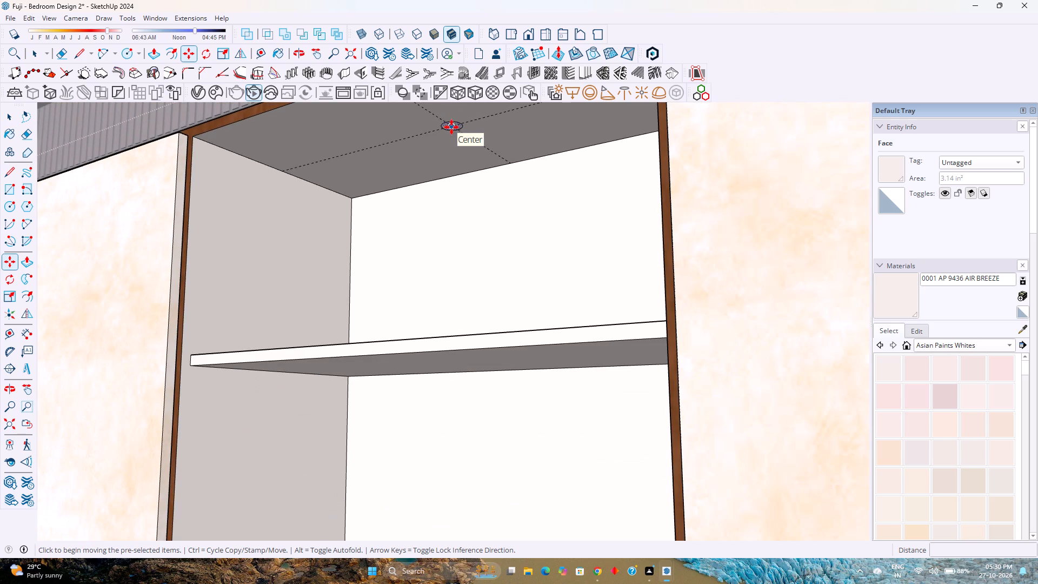
left_click(191, 137)
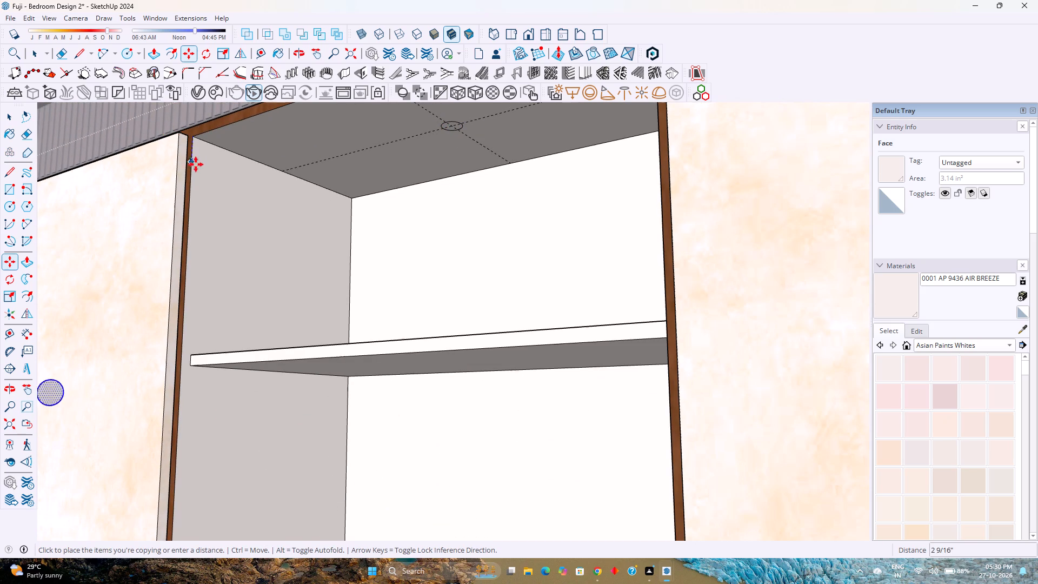
key("Up")
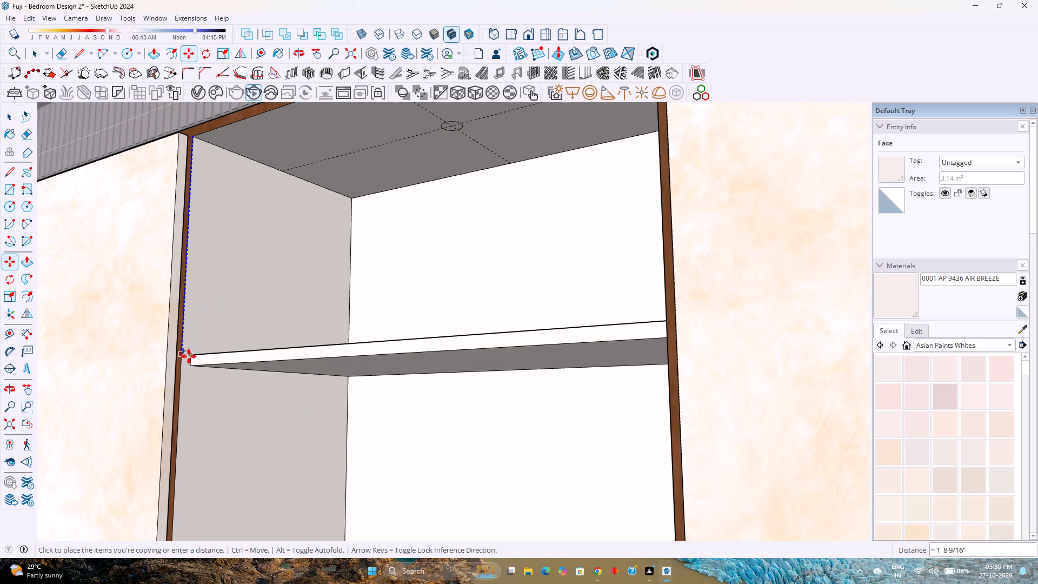
scroll(190, 358, "up", 8)
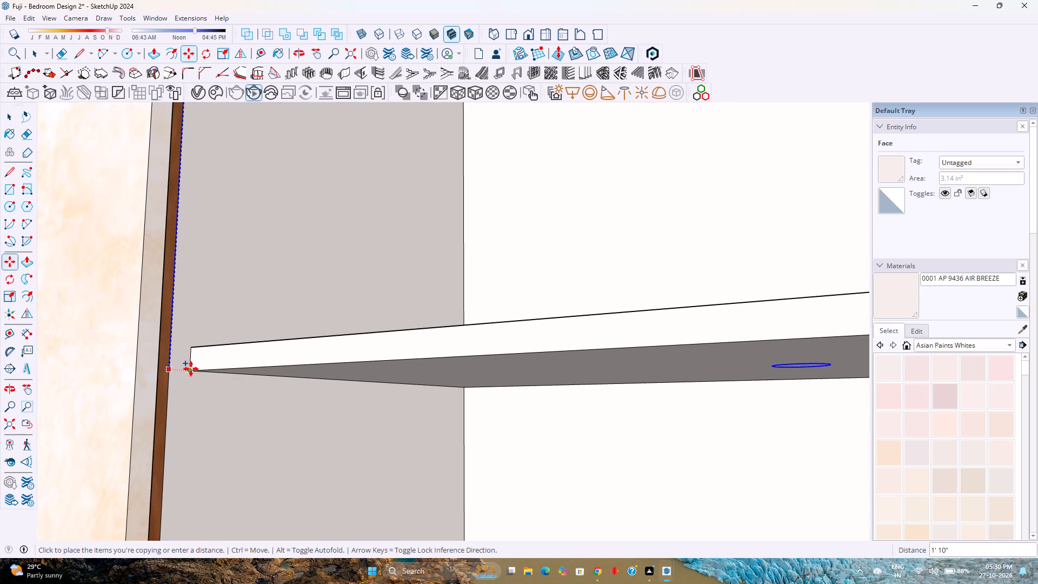
left_click(191, 369)
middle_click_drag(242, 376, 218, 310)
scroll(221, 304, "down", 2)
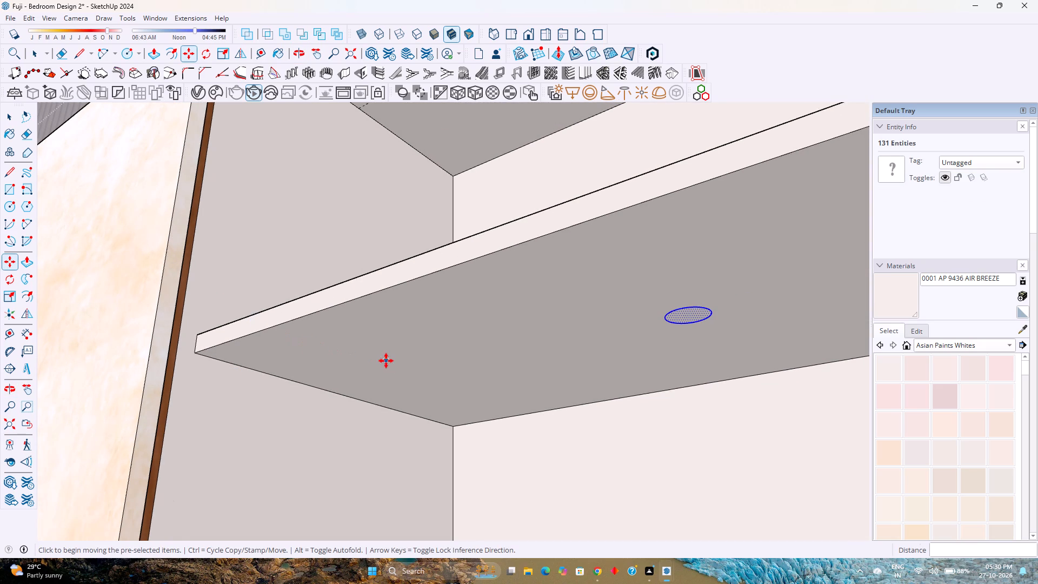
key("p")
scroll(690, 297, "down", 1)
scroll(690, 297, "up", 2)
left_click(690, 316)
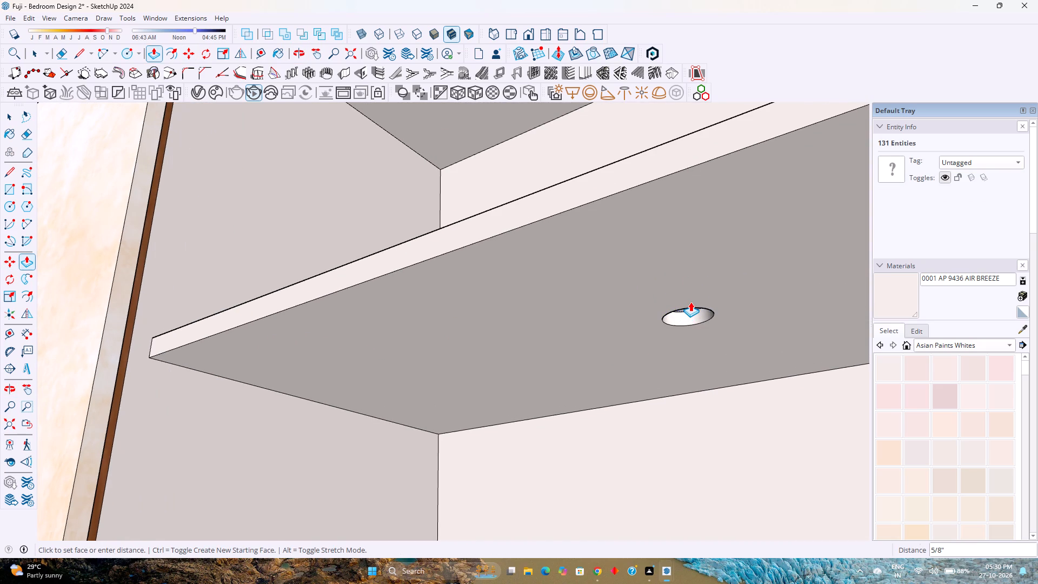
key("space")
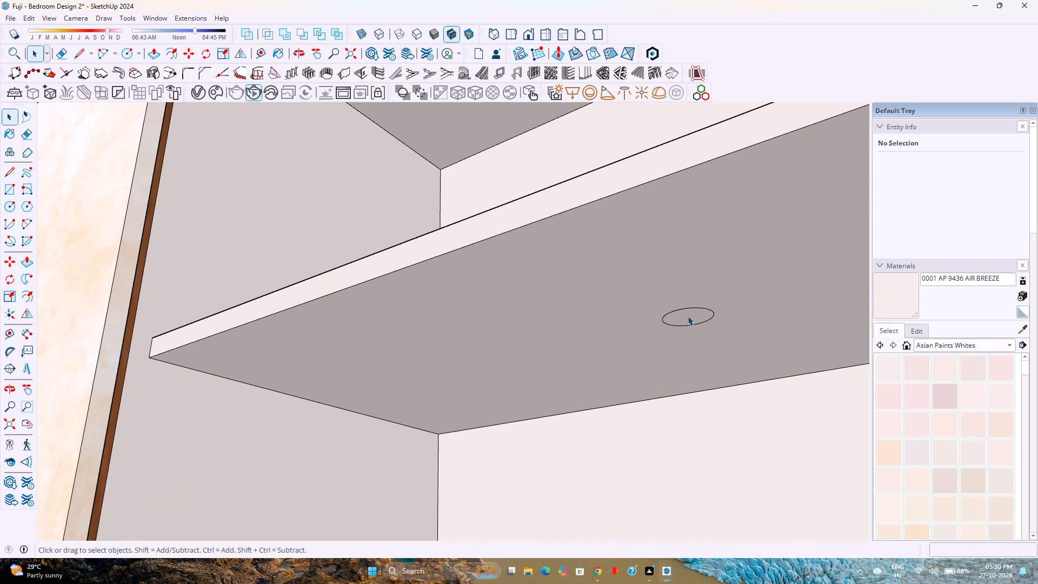
Copy the circle under the upper shelf straight down 4' 8" to the underside of the middle shelf.
double_click(688, 316)
key("m")
scroll(496, 327, "down", 3)
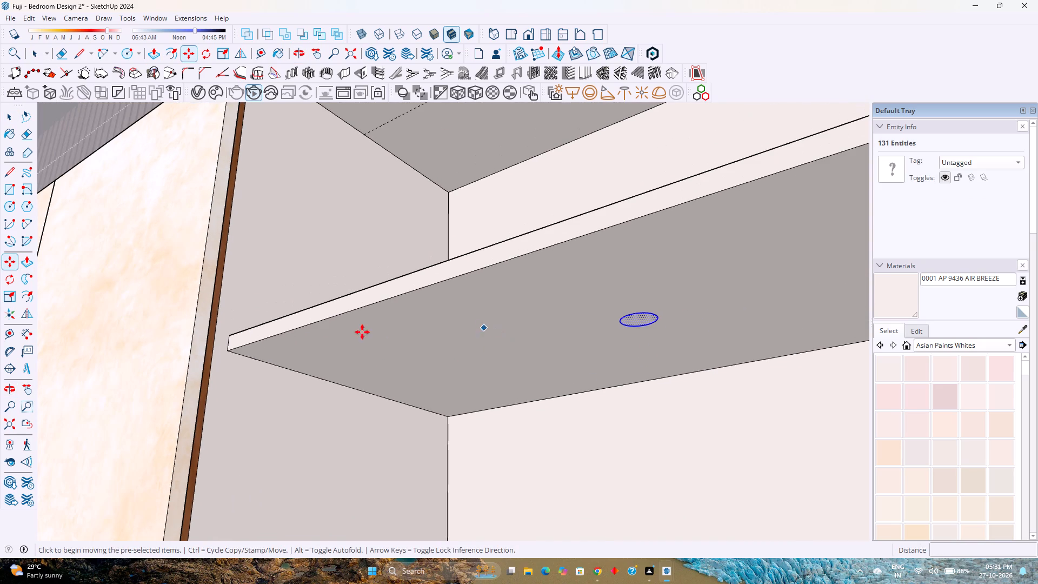
left_click(227, 334)
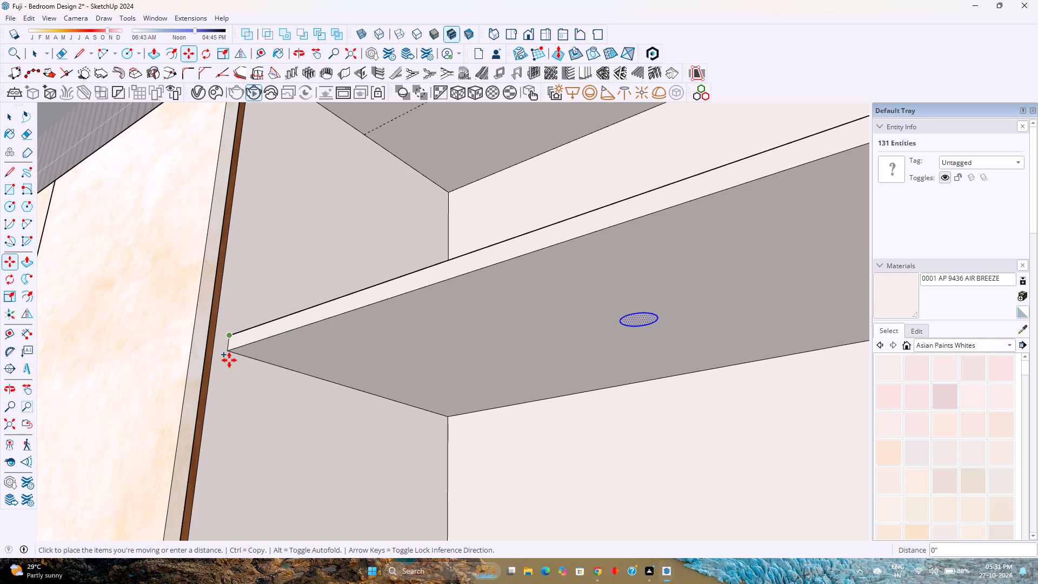
scroll(229, 363, "down", 13)
middle_click_drag(258, 404, 291, 341, "shift")
scroll(297, 336, "down", 4)
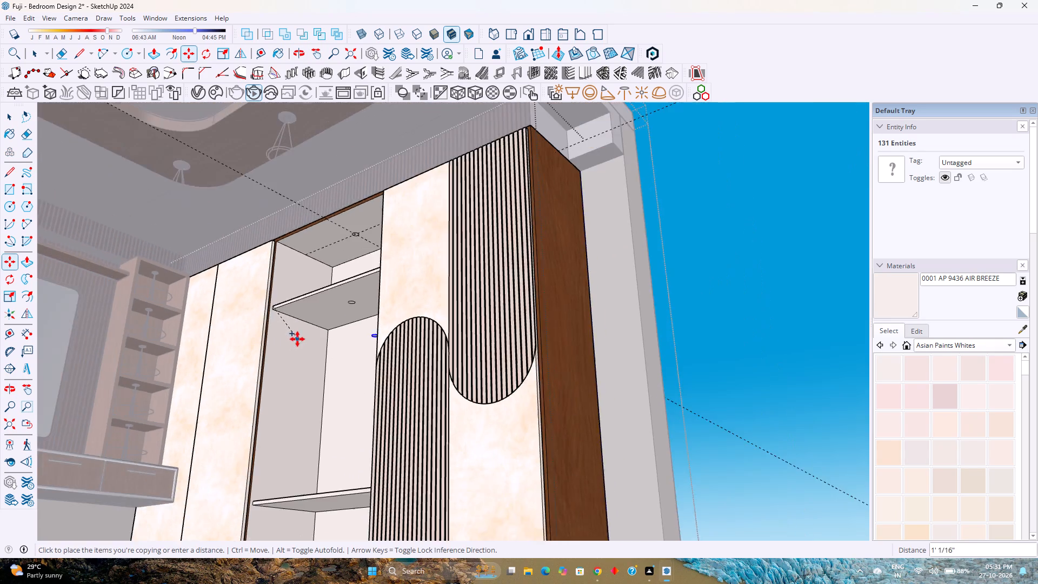
scroll(297, 339, "down", 2)
scroll(263, 470, "up", 10)
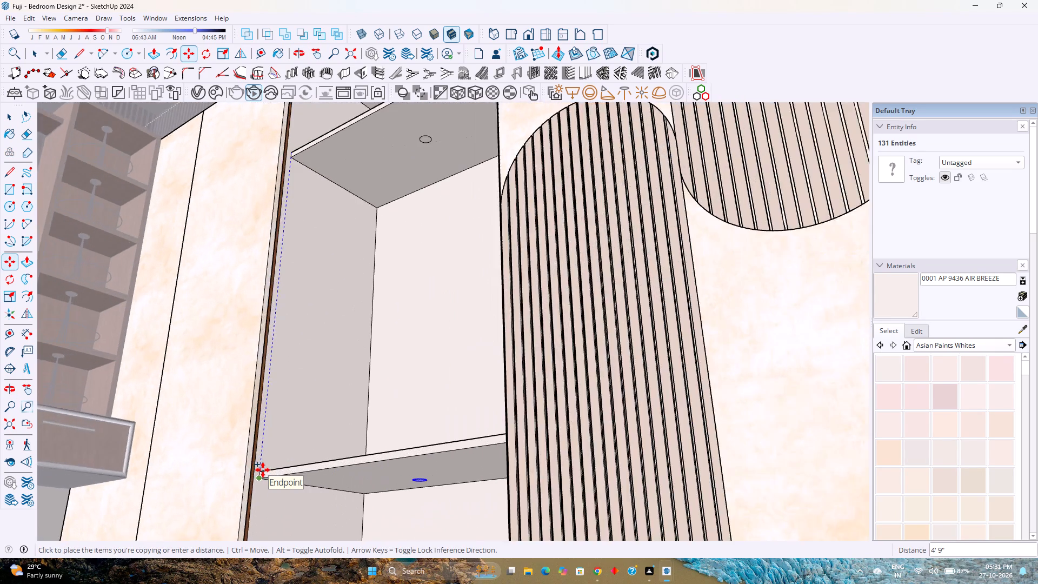
scroll(263, 470, "up", 5)
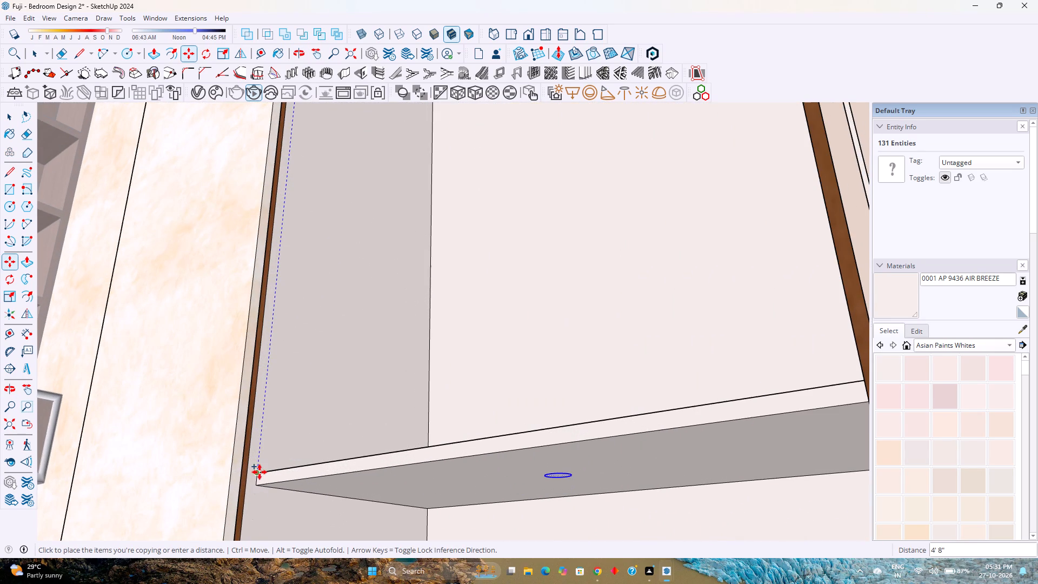
left_click(260, 473)
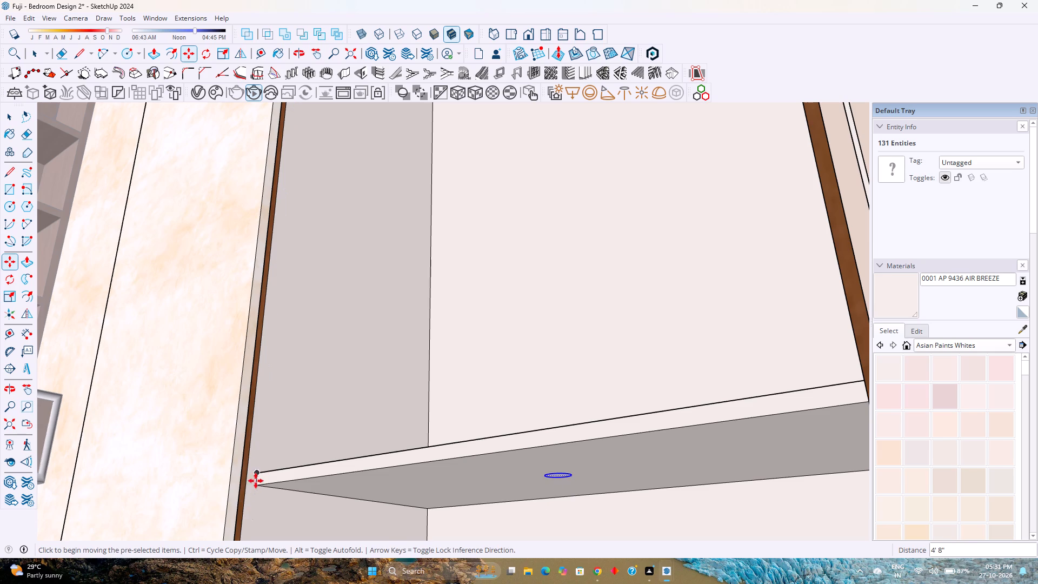
Copy the circle under the middle shelf straight down 1' 1/2" to the underside of the lowest shelf.
left_click(256, 474)
scroll(257, 470, "down", 10)
middle_click_drag(269, 485, 290, 387, "shift")
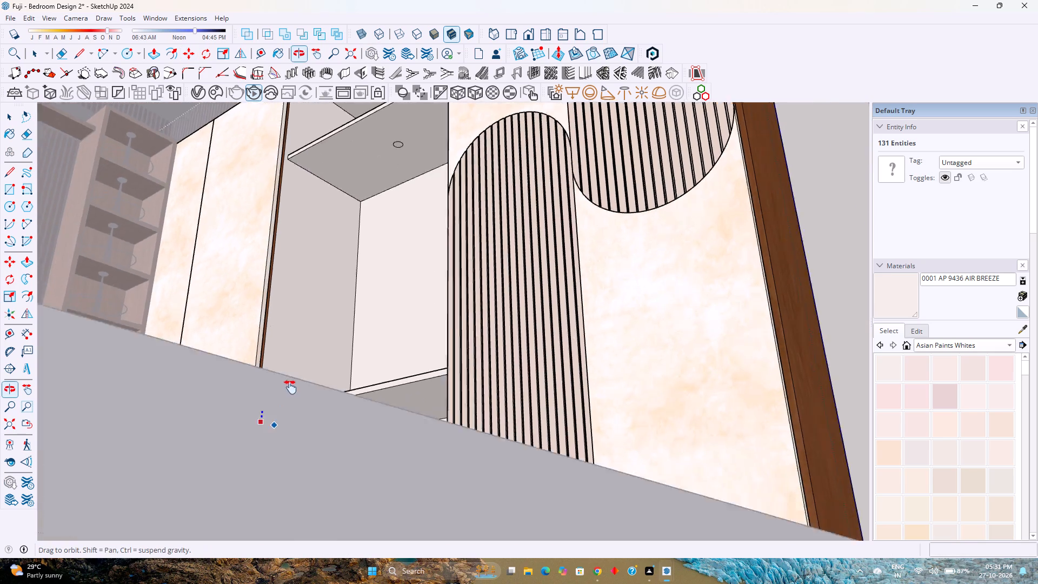
middle_click_drag(290, 387, 302, 366, "shift")
left_click(16, 424)
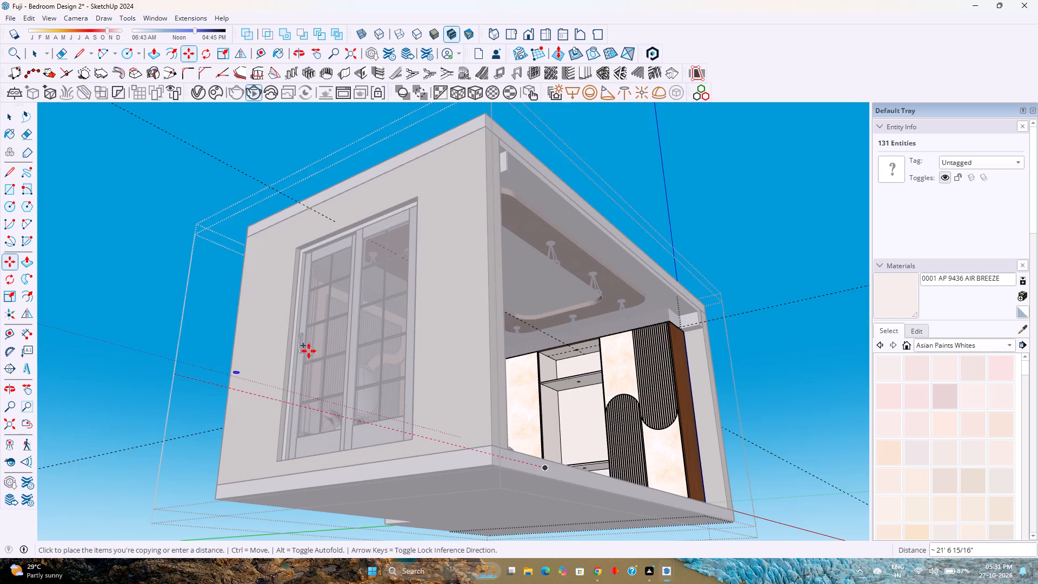
middle_click_drag(542, 426, 514, 475)
middle_click_drag(517, 482, 520, 488)
scroll(558, 468, "up", 10)
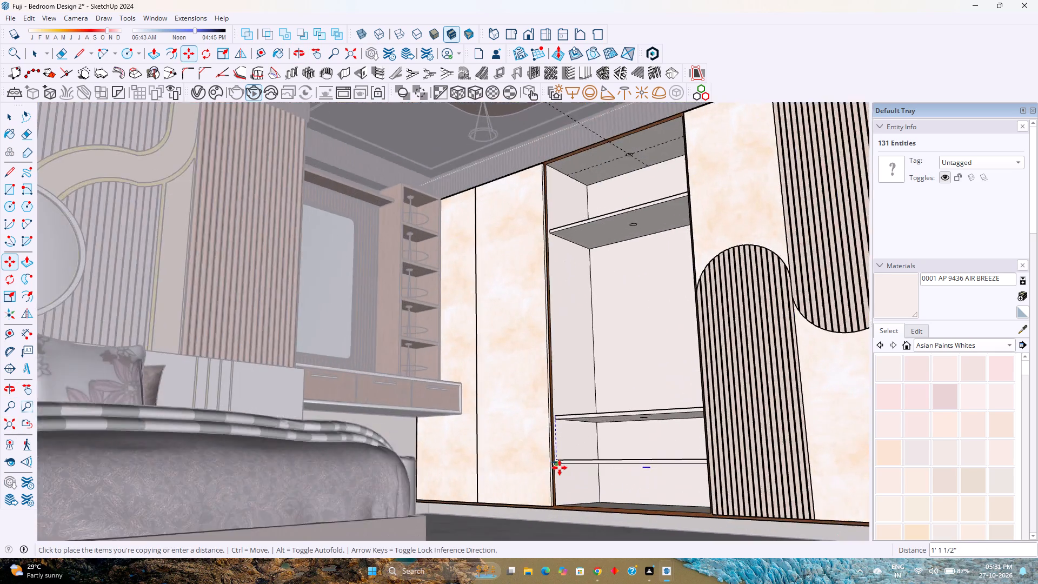
scroll(560, 468, "up", 10)
left_click(550, 440)
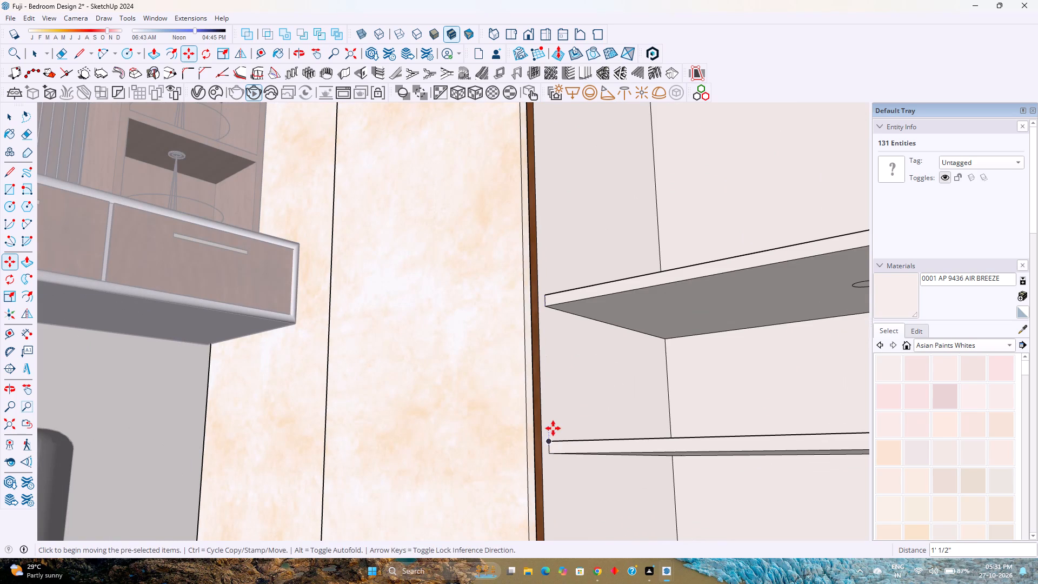
Push the circular faces under the lowest and middle shelves 0.5" into the shelves as recesses.
key("space")
middle_click_drag(596, 406, 459, 392, "shift")
scroll(641, 438, "up", 3)
middle_click_drag(663, 452, 654, 434)
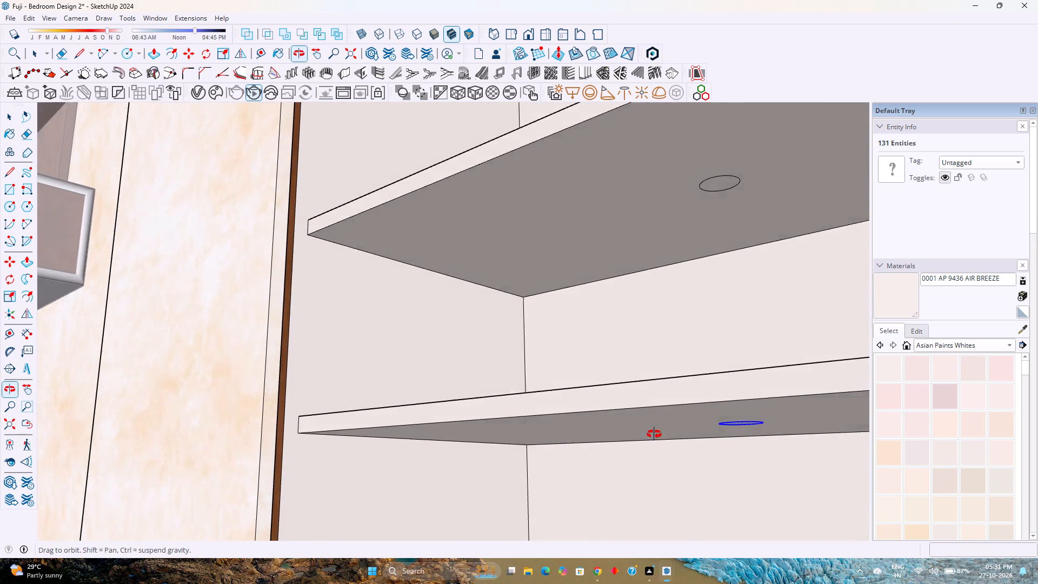
middle_click_drag(654, 434, 651, 427)
middle_click(651, 427)
key("p")
left_click(742, 402)
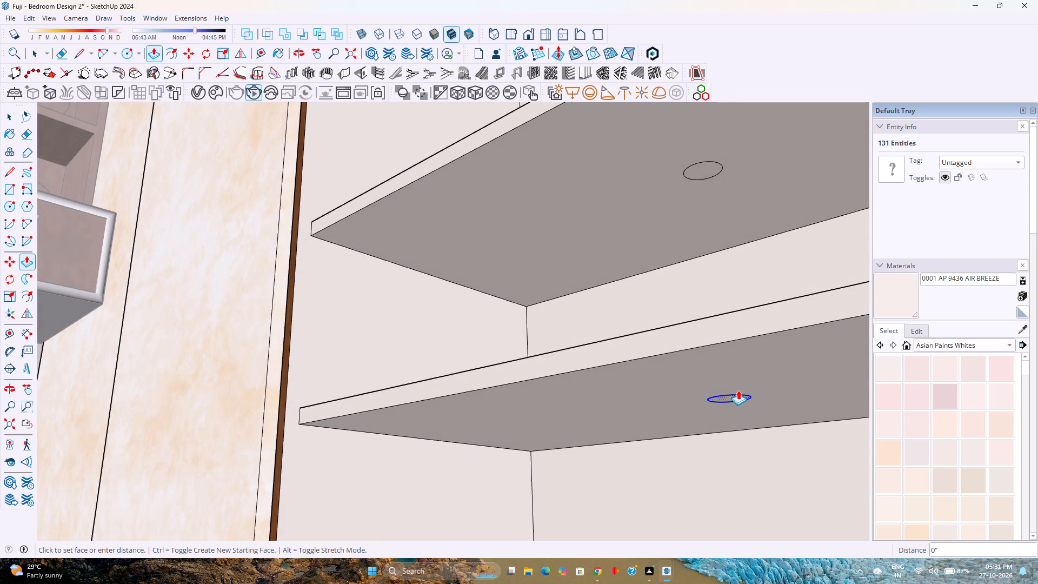
type("0.5")
key("Return")
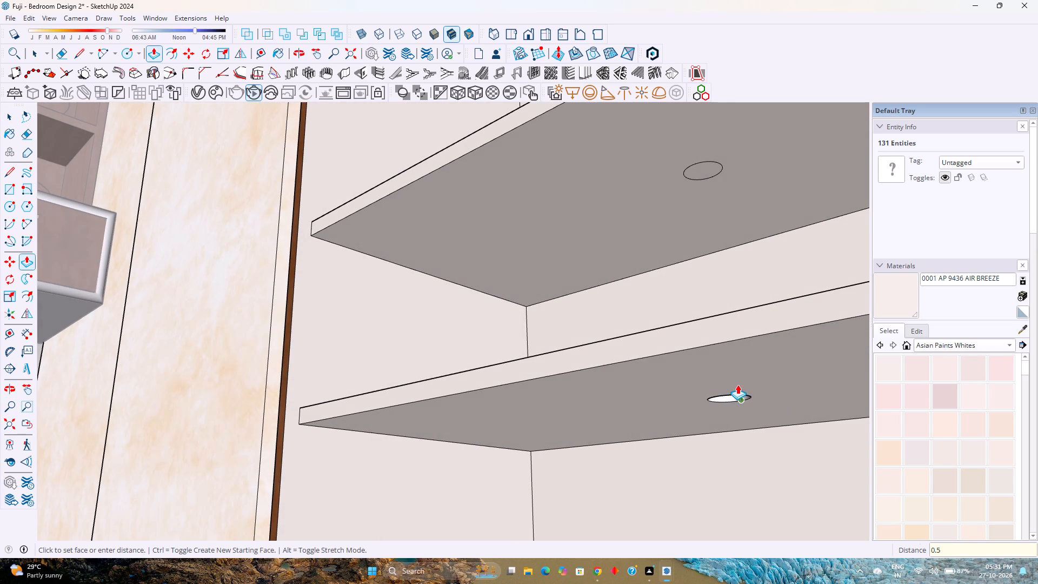
double_click(700, 177)
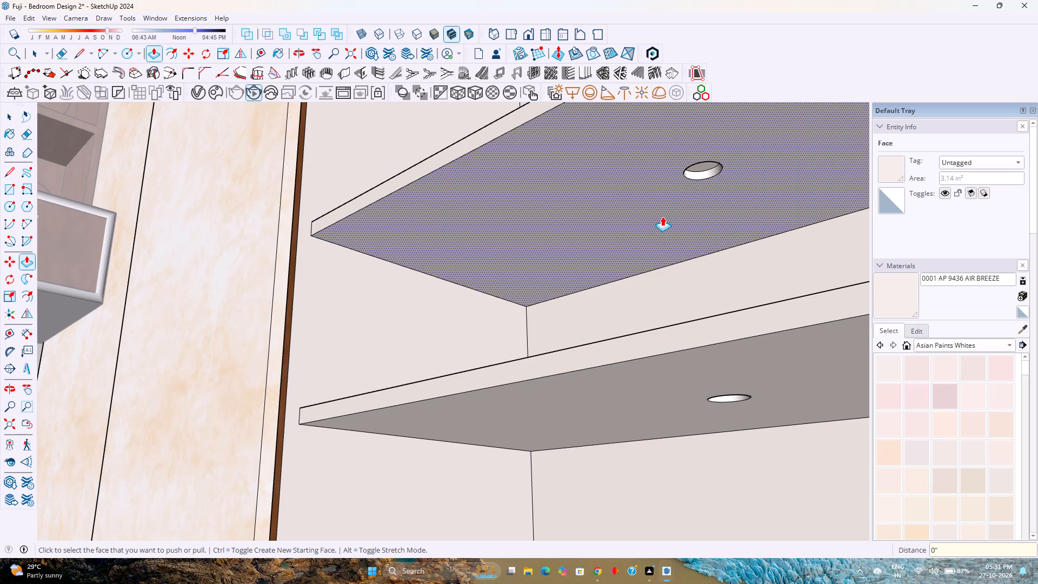
Push the circular face under the upper shelf 0.5" into the shelf.
scroll(591, 262, "down", 2)
middle_click_drag(591, 262, 498, 502, "shift")
middle_click(498, 502, "shift")
scroll(484, 353, "down", 4)
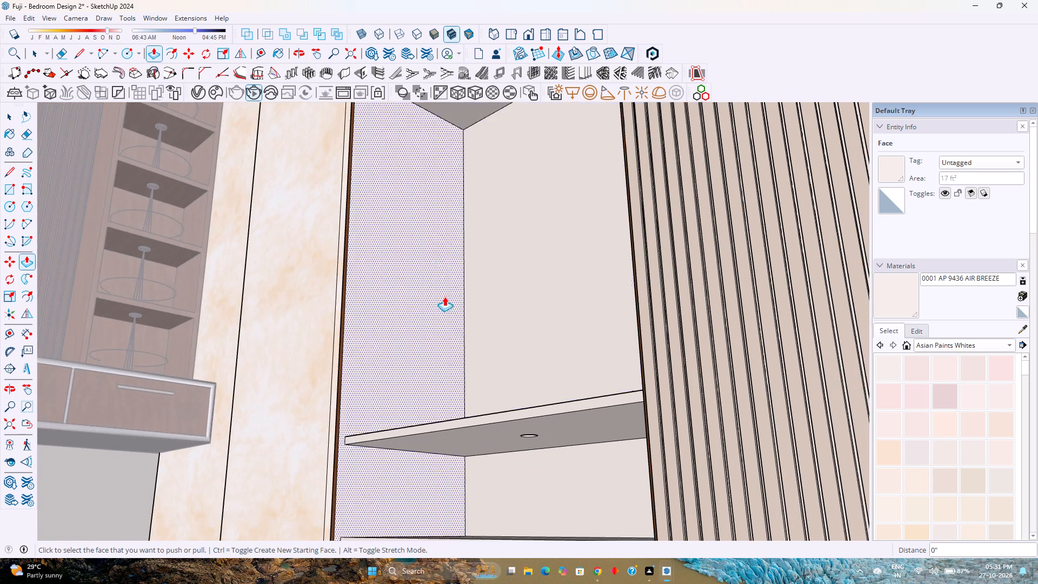
middle_click_drag(438, 263, 463, 456, "shift")
scroll(551, 251, "up", 11)
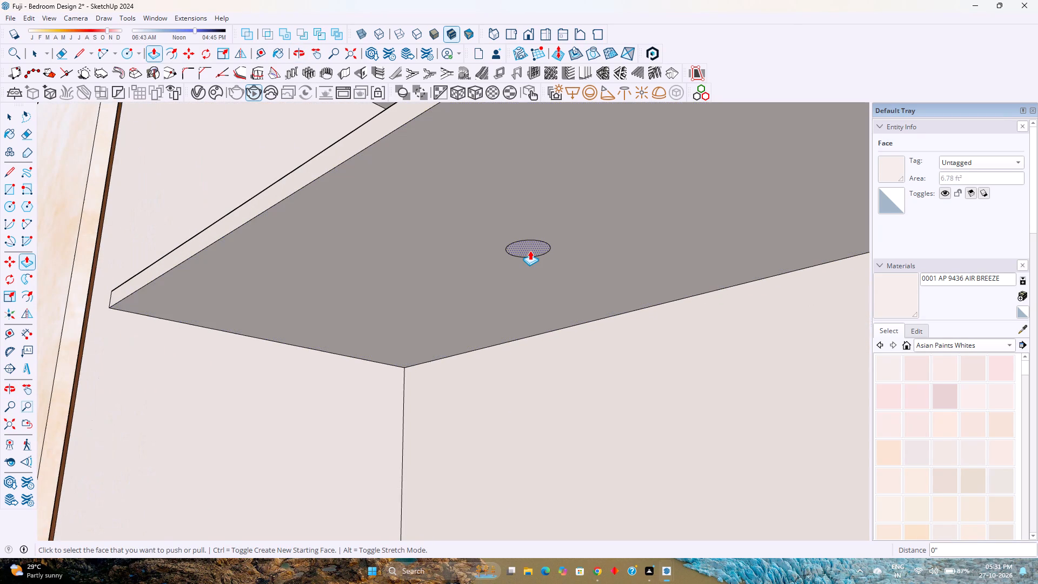
left_click(530, 250)
middle_click_drag(530, 250, 561, 373, "shift")
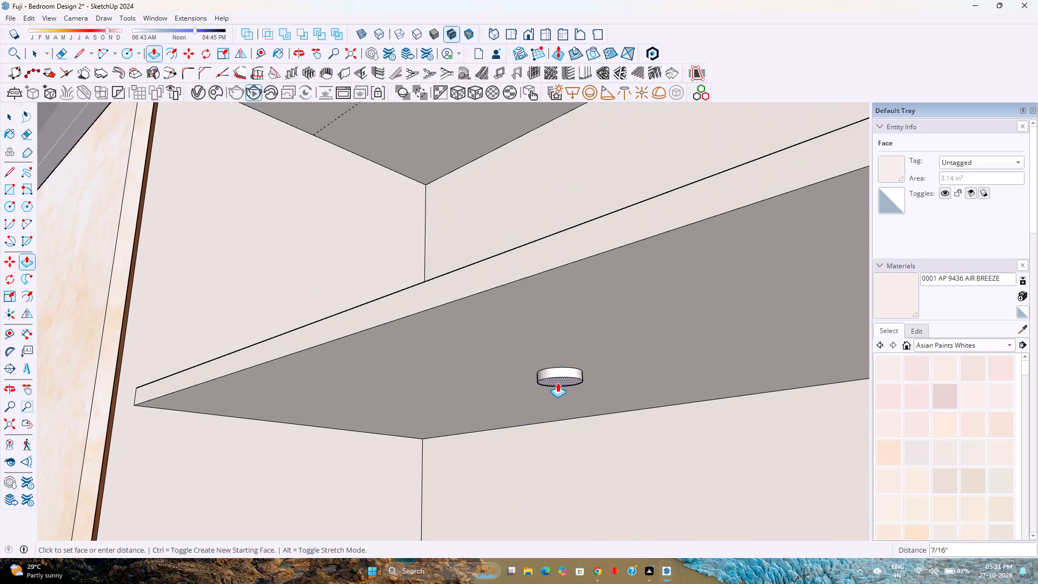
type("0.5")
key("Return")
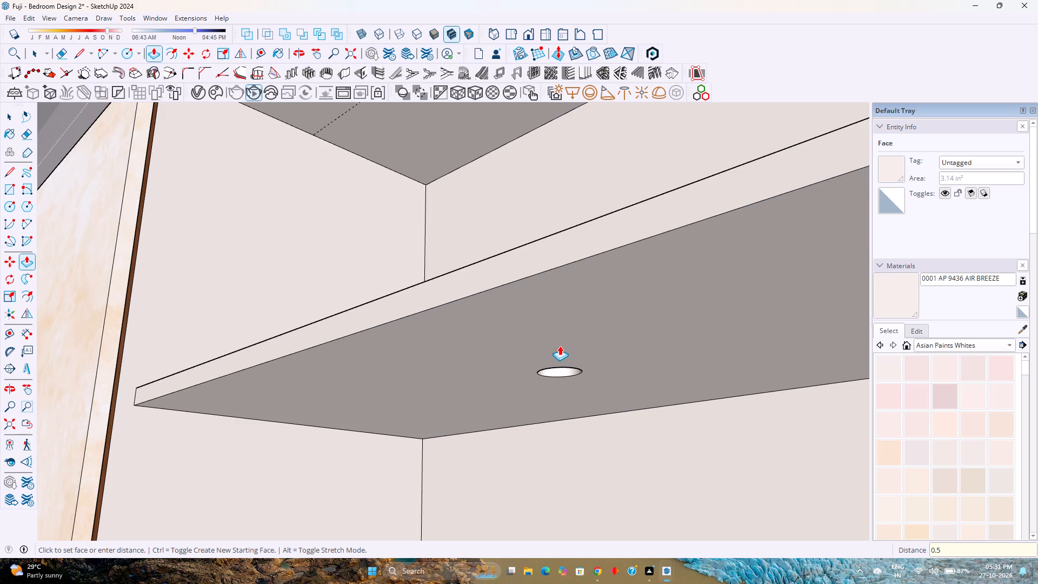
Repeat the 1/2" recess on the circular face under the wardrobe's top panel.
scroll(560, 346, "down", 4)
middle_click_drag(513, 298, 474, 459, "shift")
middle_click(473, 461, "shift")
middle_click_drag(472, 467, 470, 477, "shift")
middle_click_drag(470, 477, 468, 486, "shift")
scroll(514, 172, "up", 2)
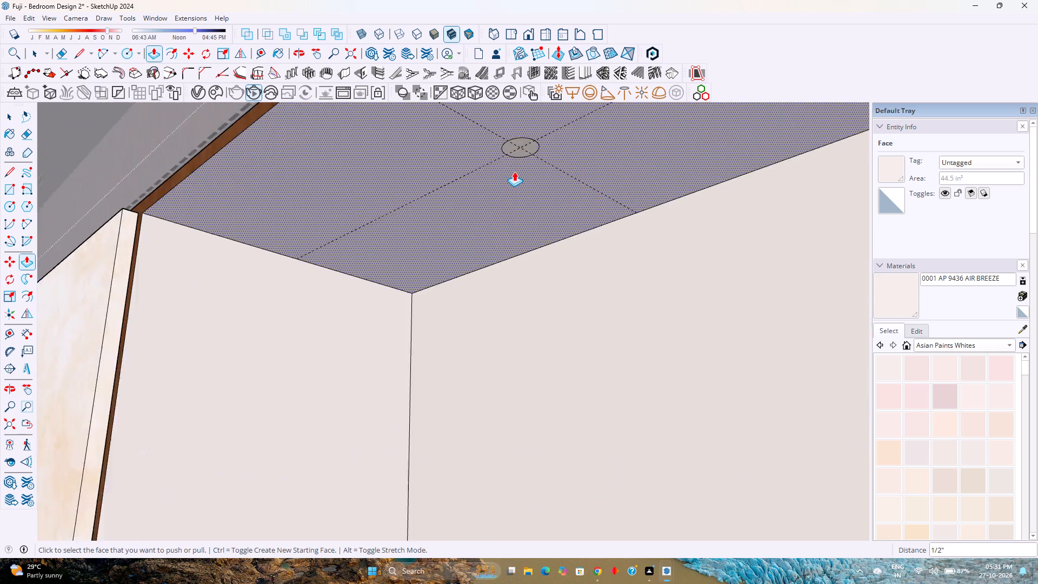
scroll(514, 171, "up", 5)
double_click(519, 144)
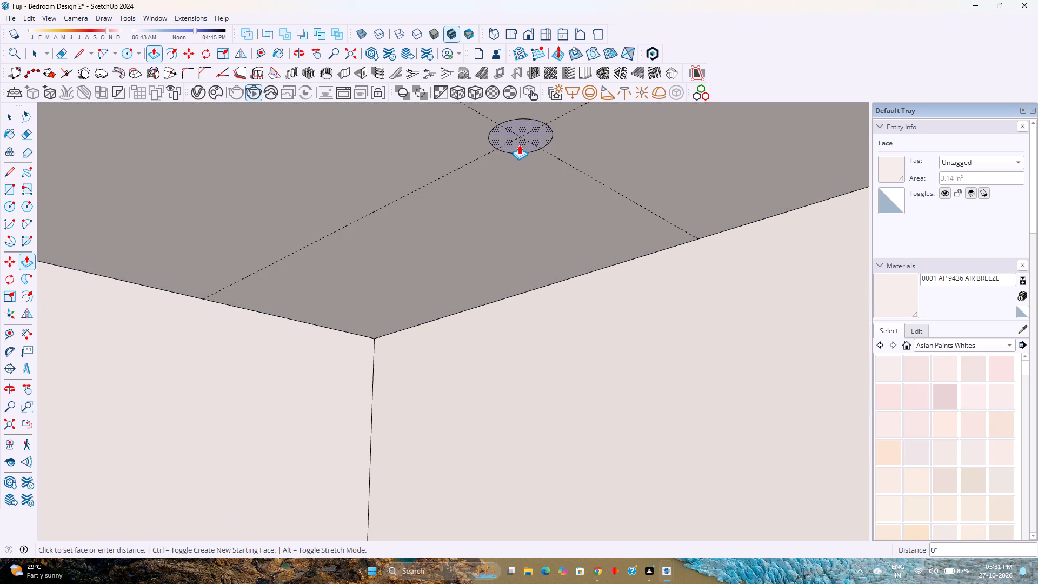
key("space")
scroll(519, 144, "down", 3)
middle_click_drag(519, 145, 463, 185, "shift")
middle_click_drag(460, 187, 424, 221, "shift")
middle_click(400, 255, "shift")
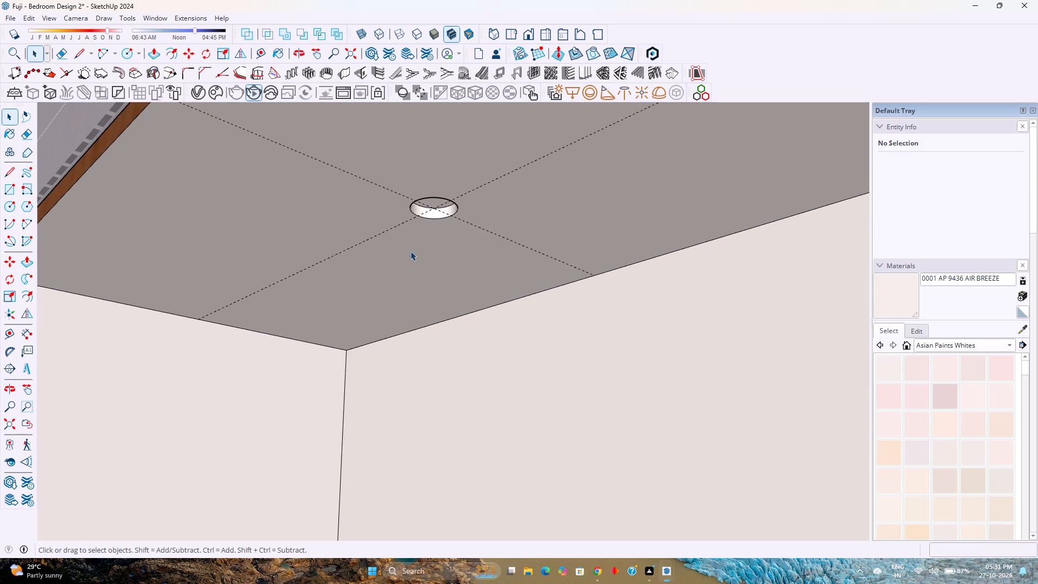
Draw a horizontal circle of about 3/4" radius centred in the recess under the wardrobe's top panel.
scroll(425, 237, "down", 4)
middle_click_drag(425, 242, 410, 302, "shift")
middle_click_drag(427, 295, 468, 282)
middle_click(469, 282)
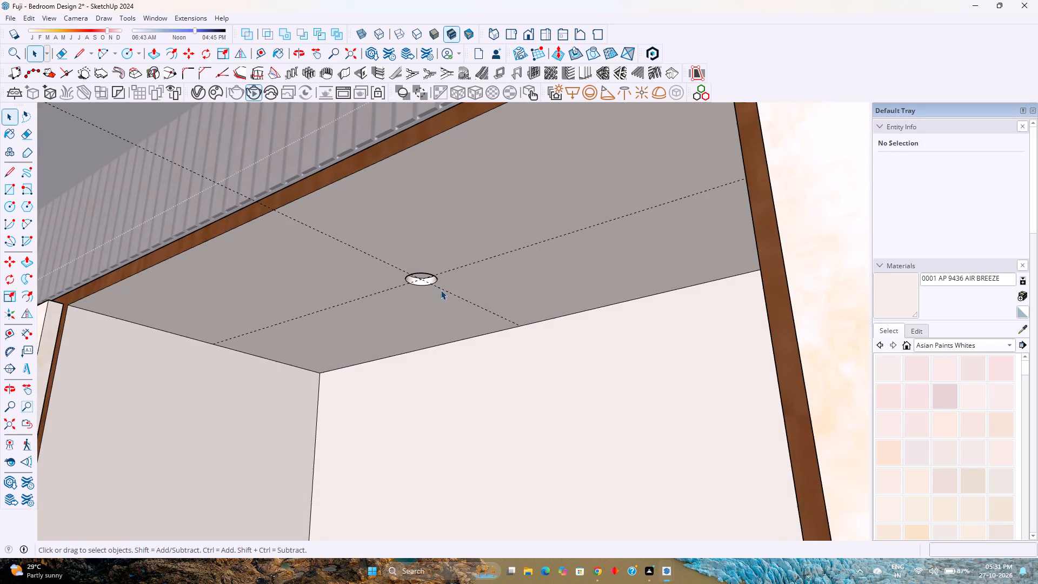
scroll(412, 298, "up", 4)
scroll(368, 283, "up", 4)
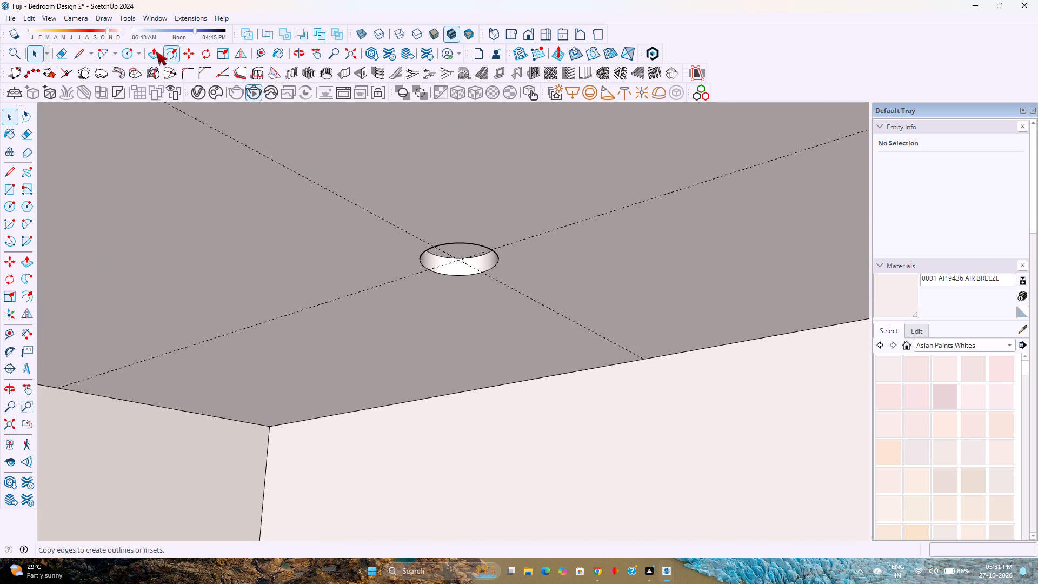
left_click(131, 61)
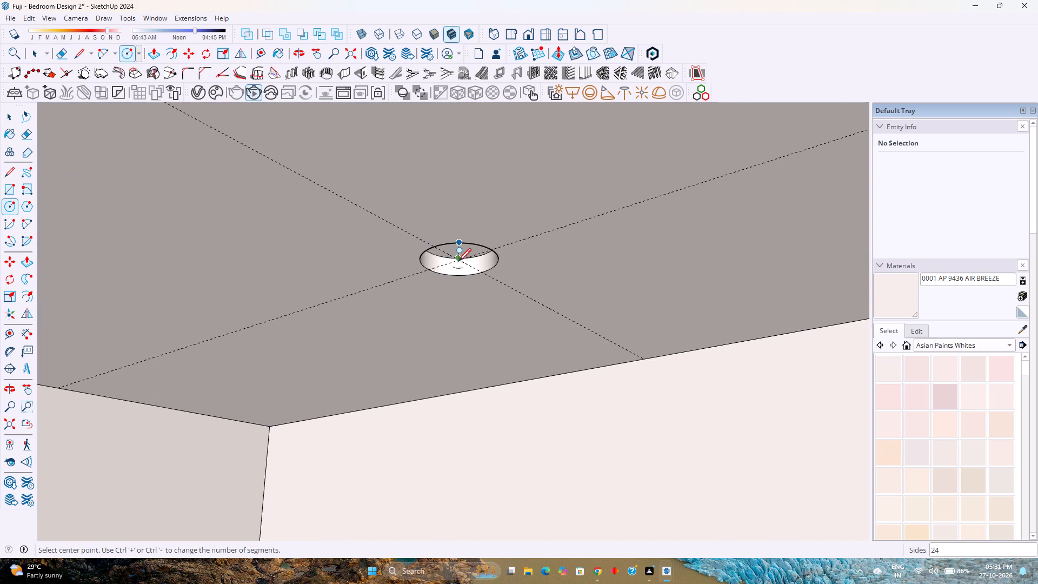
key("Up")
scroll(459, 263, "up", 5)
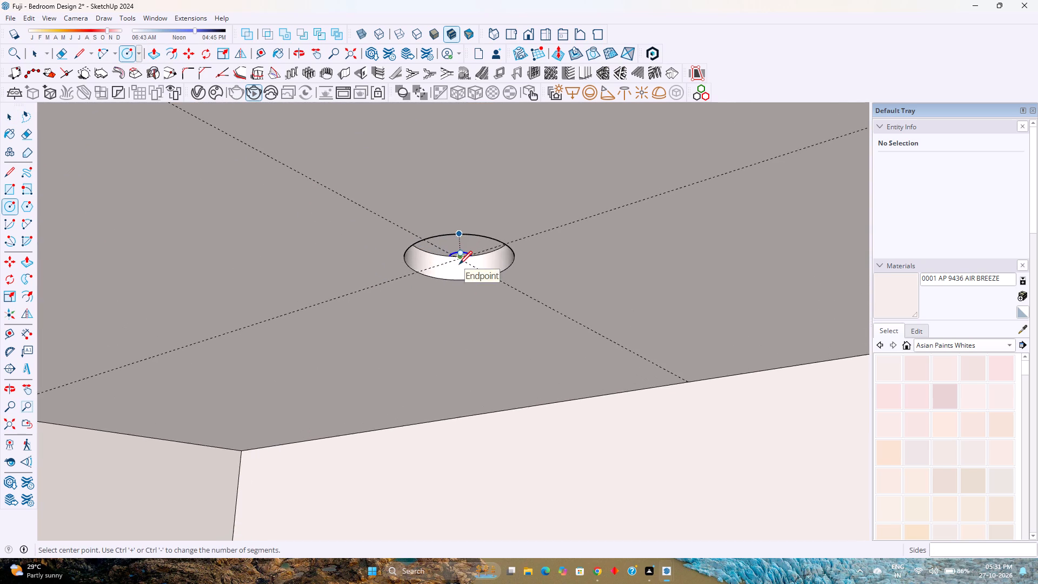
scroll(459, 263, "up", 1)
middle_click_drag(459, 263, 512, 177)
left_click(482, 230)
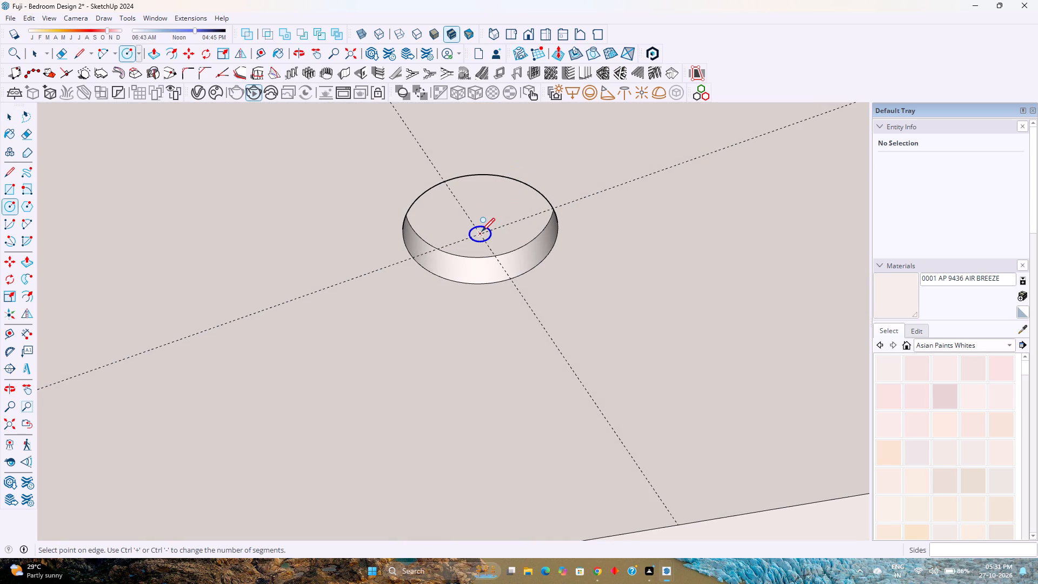
left_click(503, 249)
key("space")
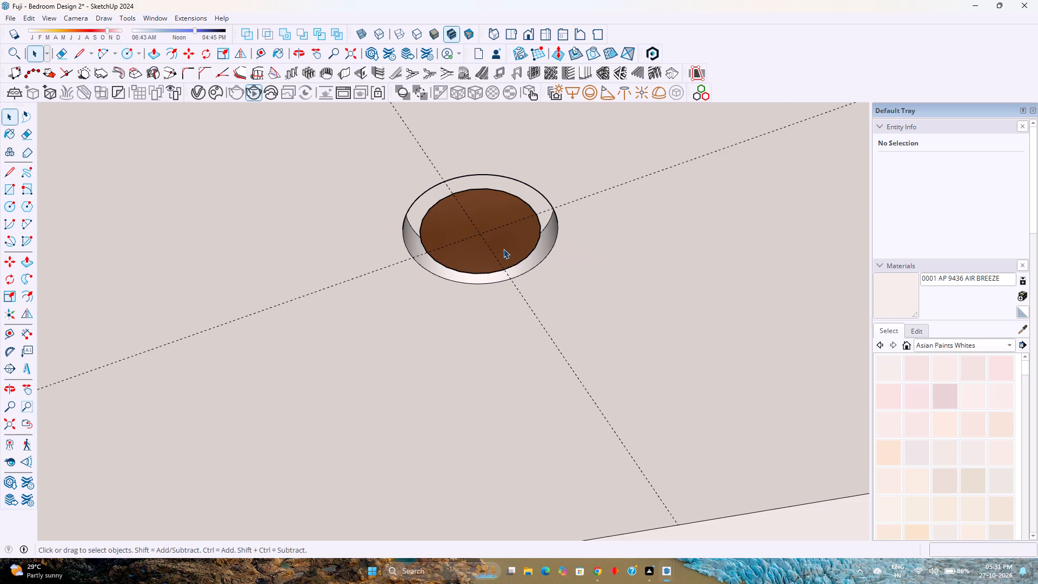
Make the new circular face and its edge a component named 6 and open it for editing.
scroll(501, 249, "up", 3)
double_click(498, 240)
right_click(498, 240)
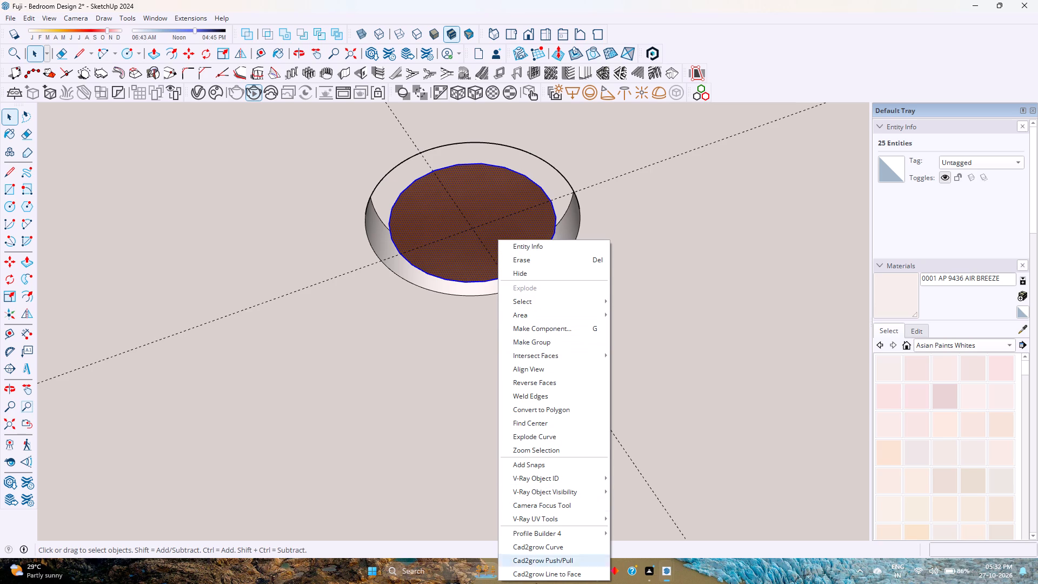
left_click(539, 332)
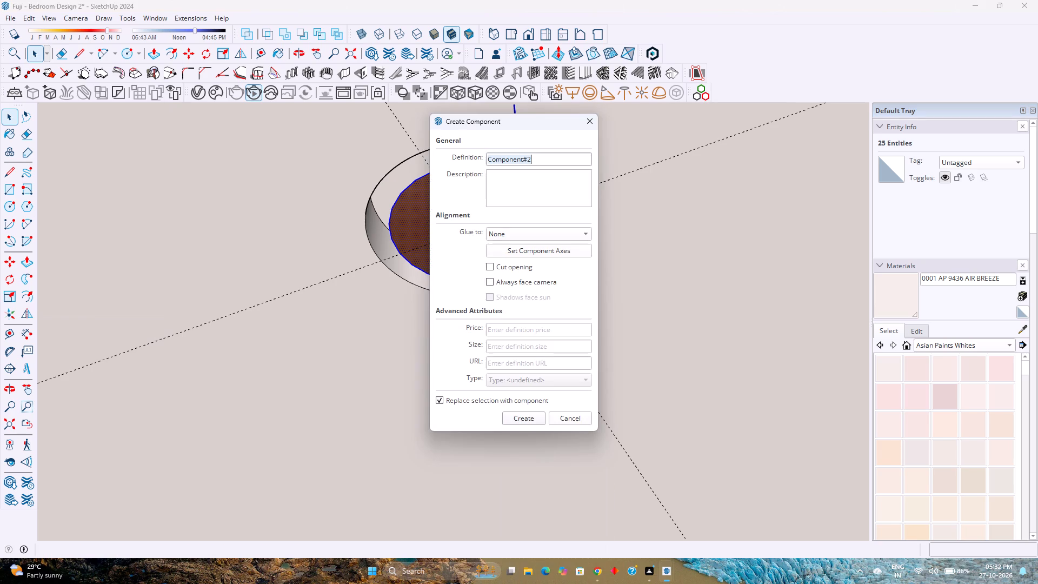
key("6")
key("Return")
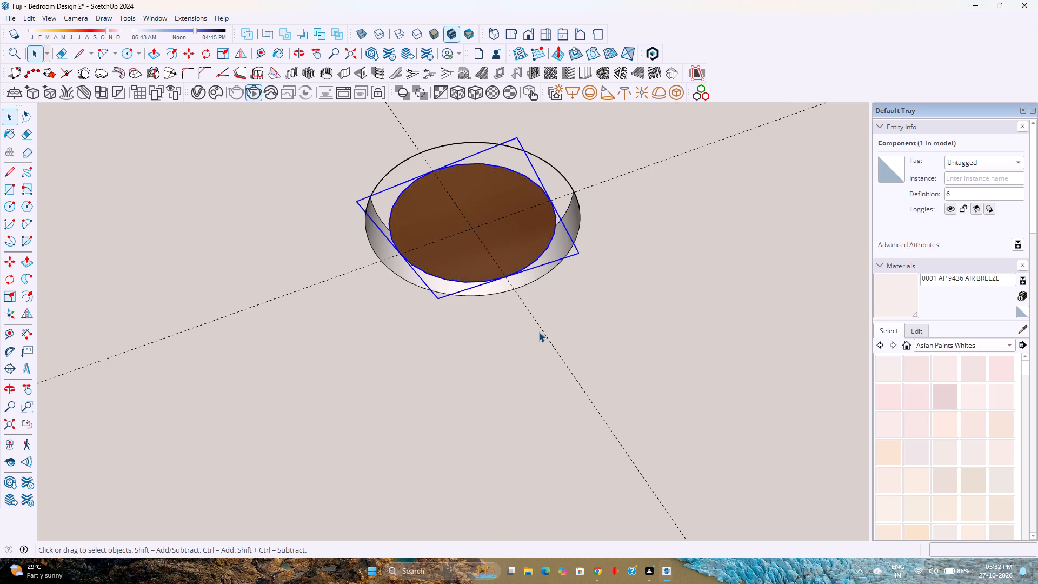
double_click(508, 247)
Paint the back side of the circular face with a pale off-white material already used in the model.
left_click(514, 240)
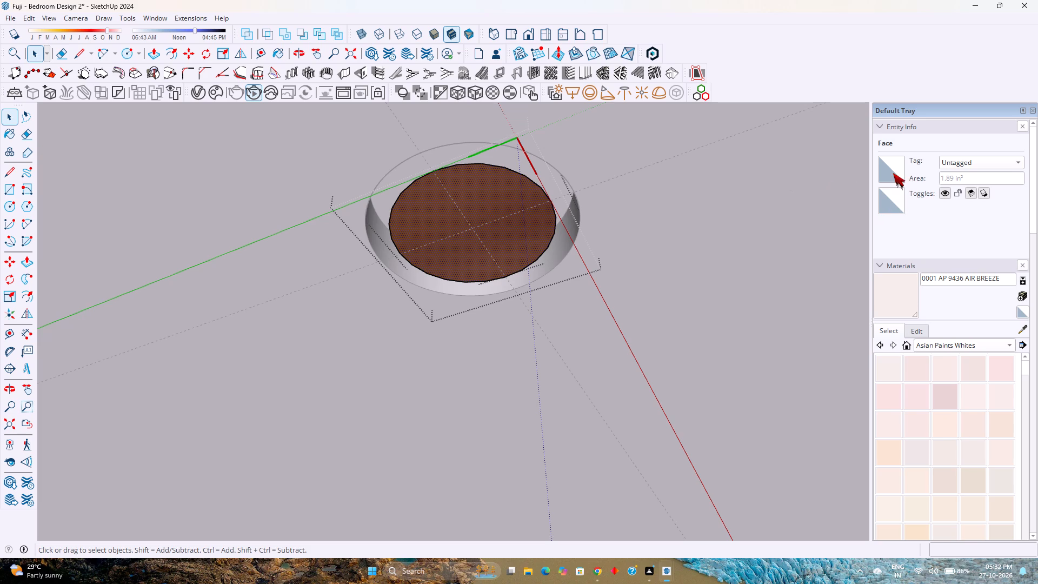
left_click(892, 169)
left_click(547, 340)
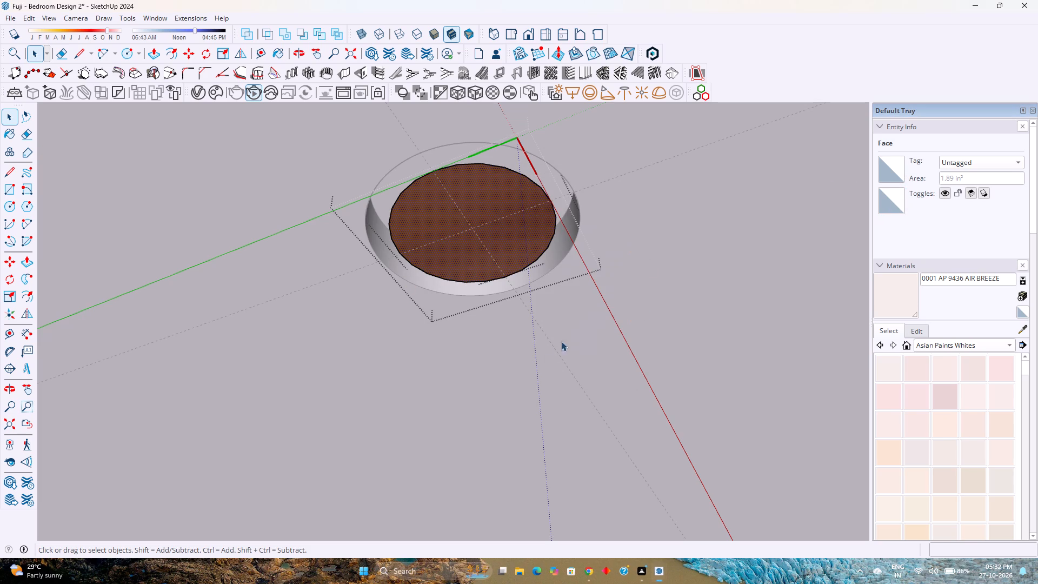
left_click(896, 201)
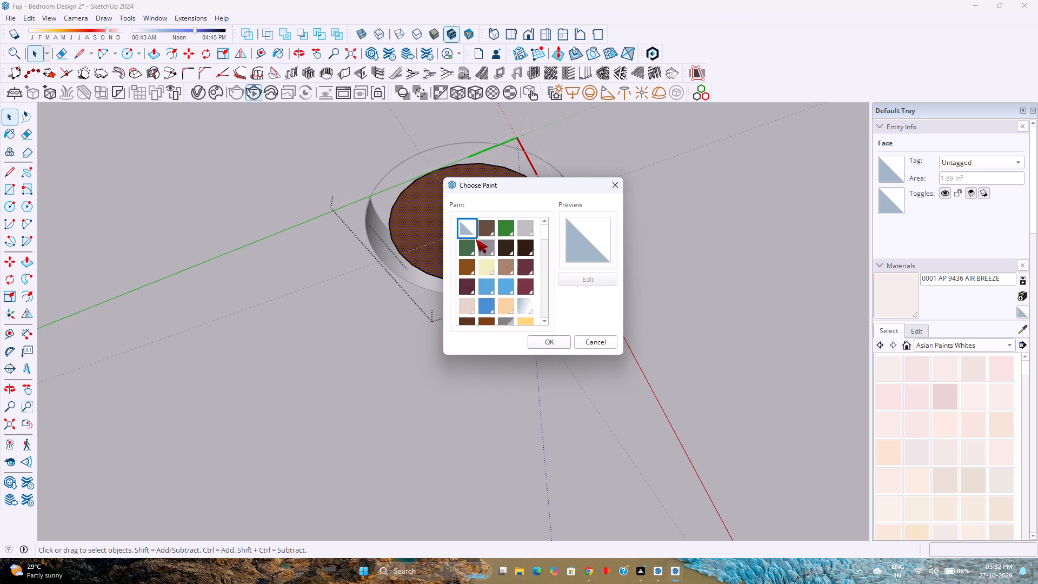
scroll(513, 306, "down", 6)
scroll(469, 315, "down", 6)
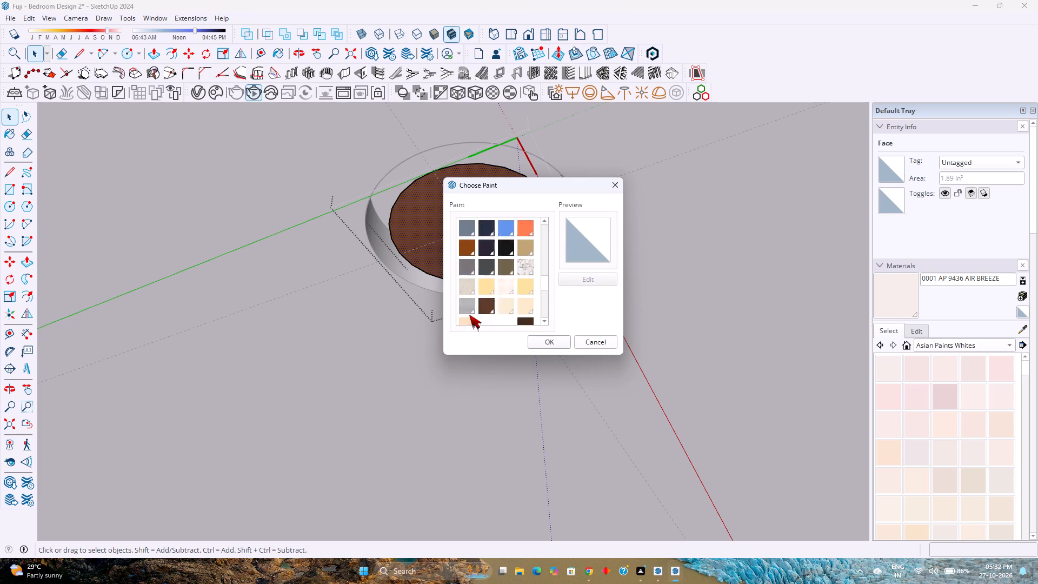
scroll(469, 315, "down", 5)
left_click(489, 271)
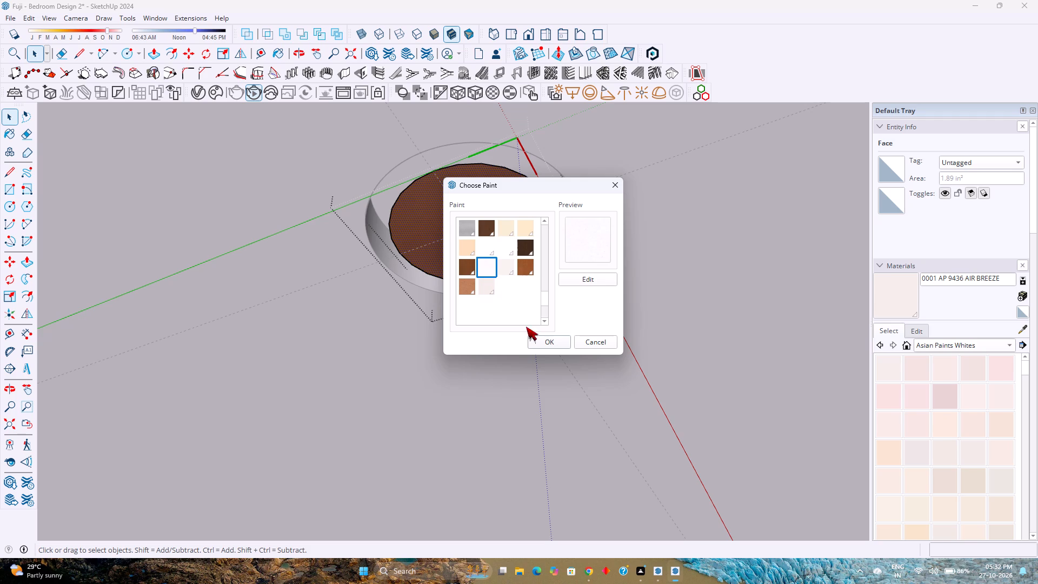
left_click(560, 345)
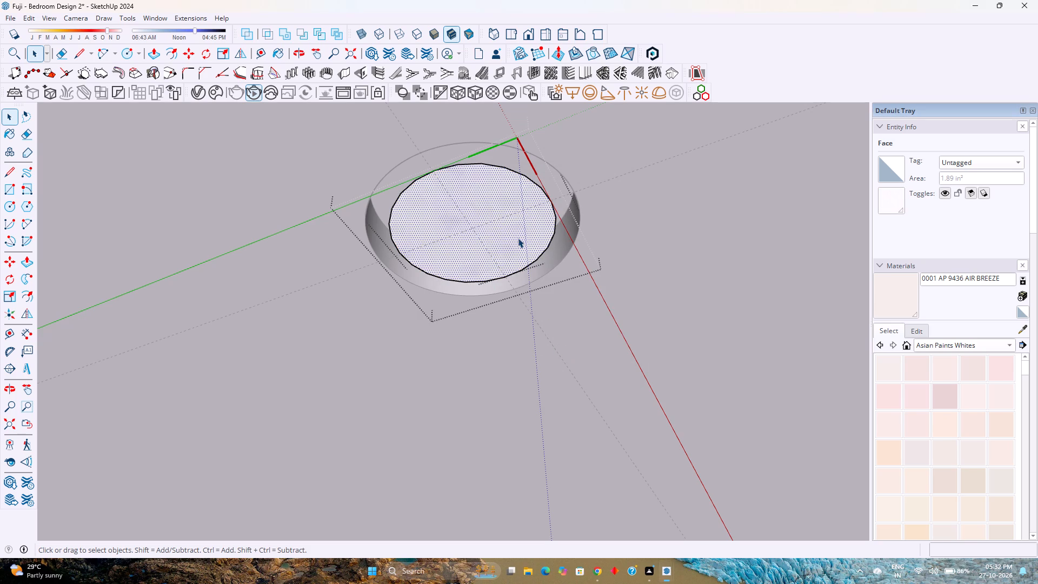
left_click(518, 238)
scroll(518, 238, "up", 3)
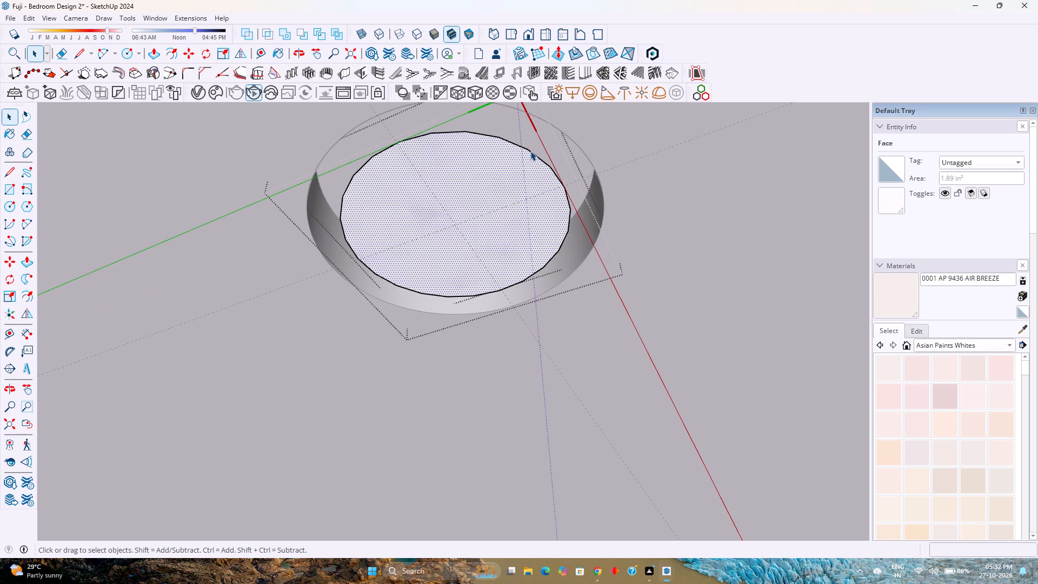
Set the component circle's radius to 1" and its segment count to 140.
left_click(530, 151)
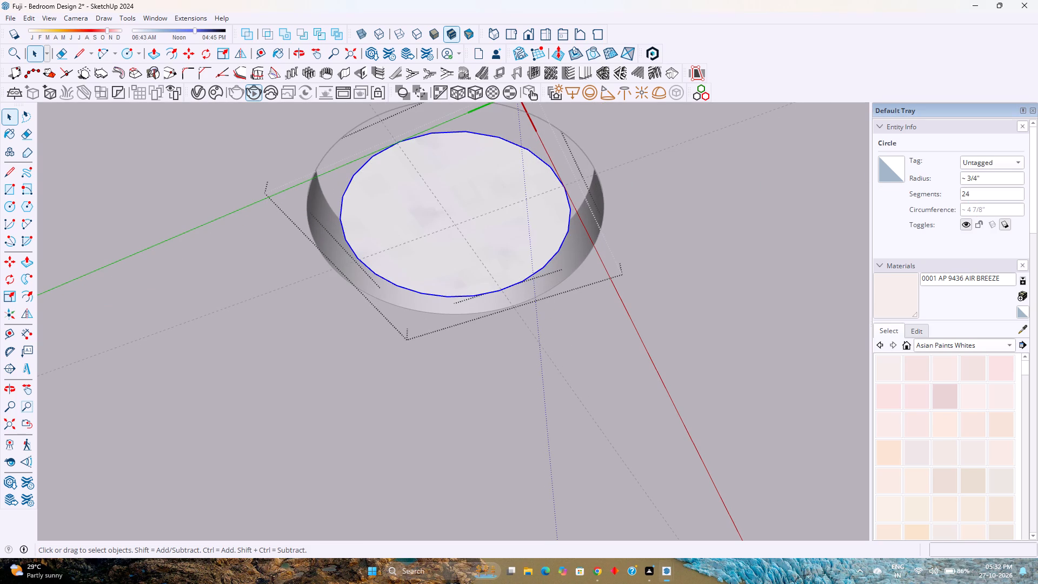
left_click(984, 176)
key("BackSpace")
key("BackSpace")
key("BackSpace")
key("BackSpace")
key("BackSpace")
key("BackSpace")
key("BackSpace")
key("BackSpace")
key("BackSpace")
key("BackSpace")
key("BackSpace")
key("BackSpace")
key("BackSpace")
key("BackSpace")
key("1")
key("Return")
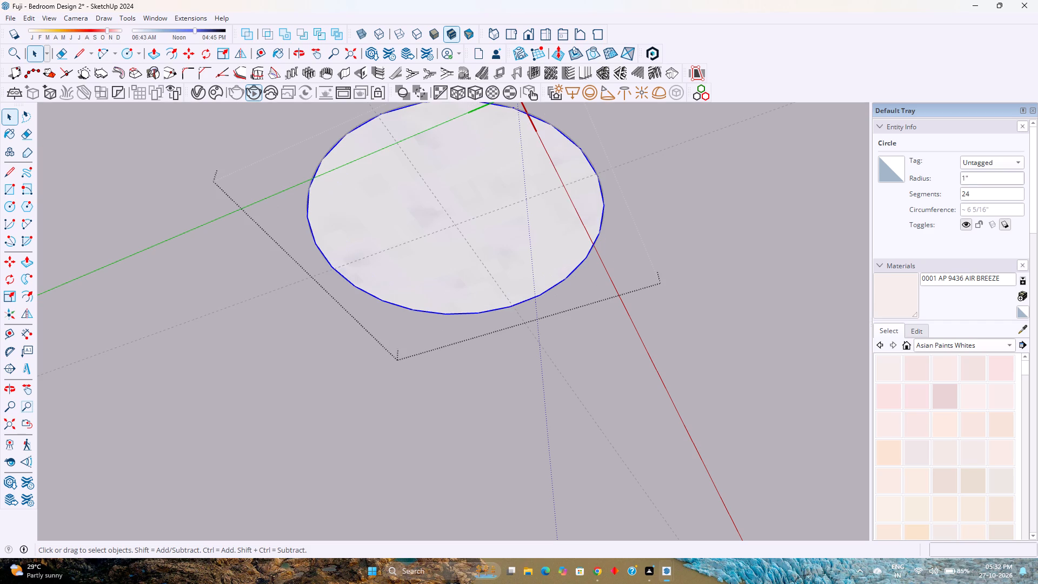
double_click(983, 194)
type("140")
key("Return")
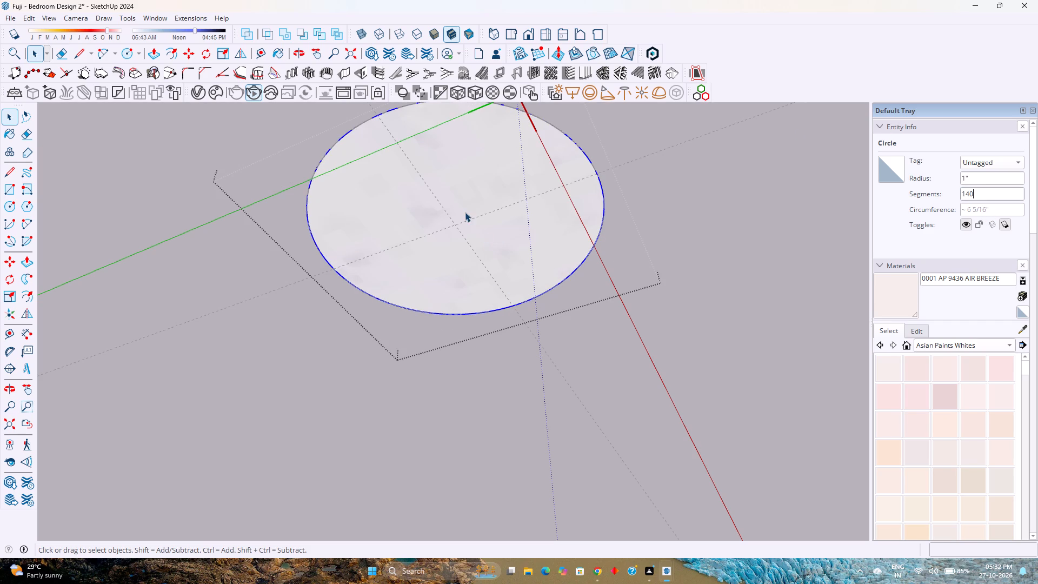
Repaint the back side of the circular face with the plain white material.
scroll(464, 249, "up", 4)
middle_click_drag(450, 263, 412, 339)
middle_click(411, 339)
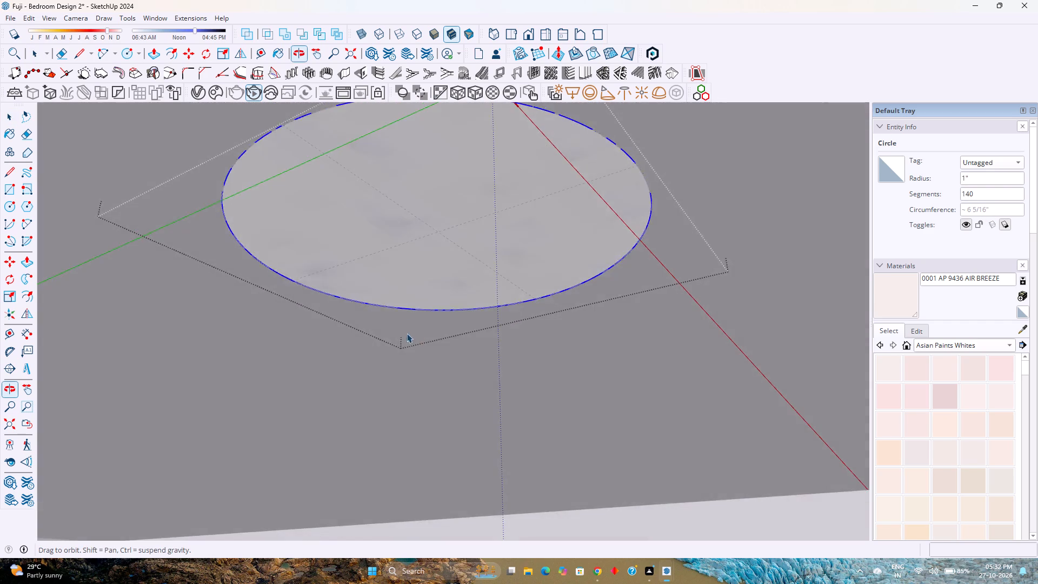
middle_click(407, 333)
middle_click_drag(404, 320, 401, 300)
middle_click_drag(401, 298, 401, 283)
middle_click(401, 281)
middle_click_drag(407, 268, 428, 246)
middle_click(431, 244)
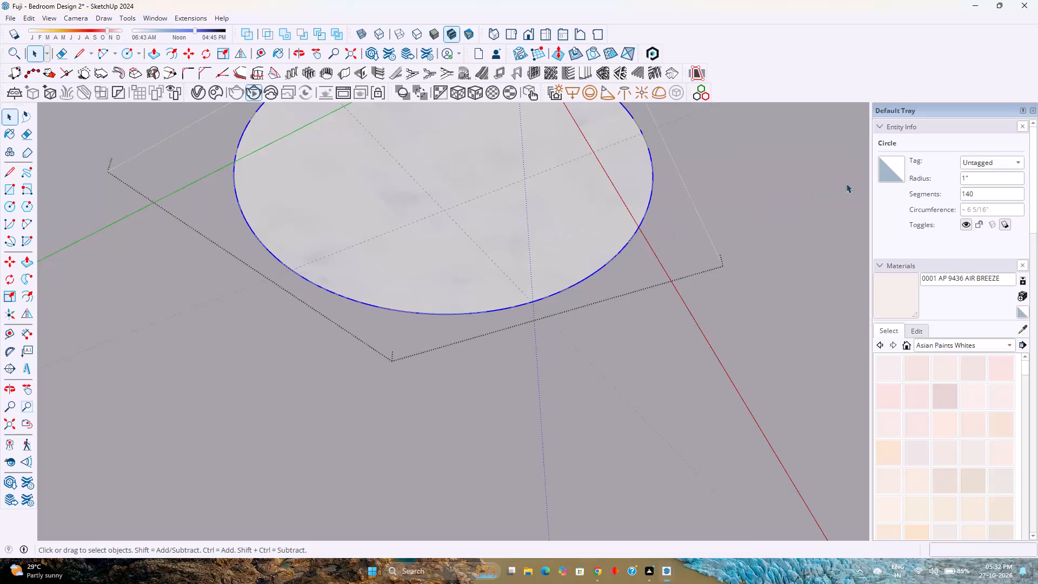
left_click(895, 208)
scroll(908, 210, "up", 2)
left_click(527, 226)
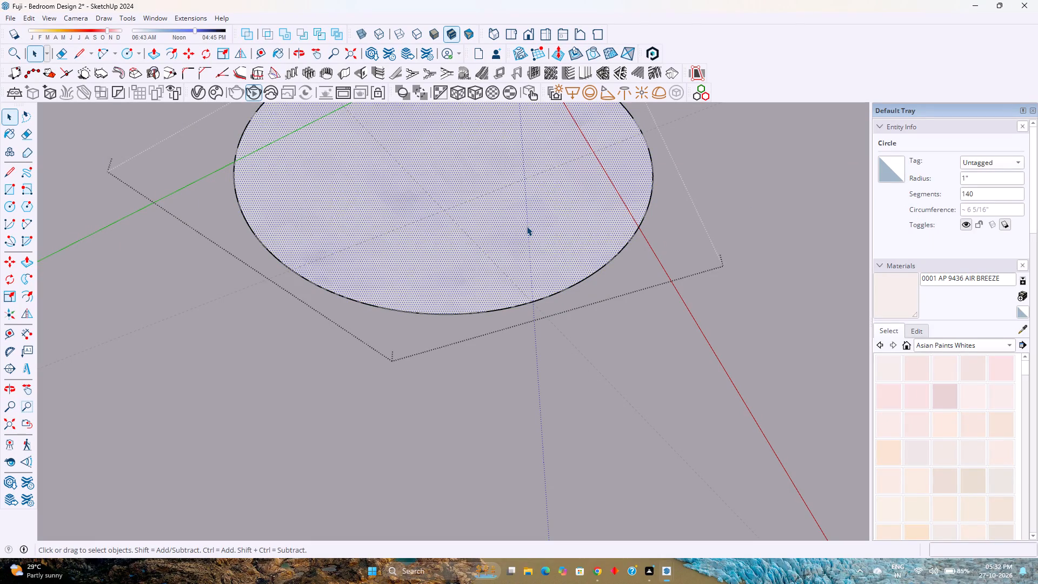
left_click(891, 203)
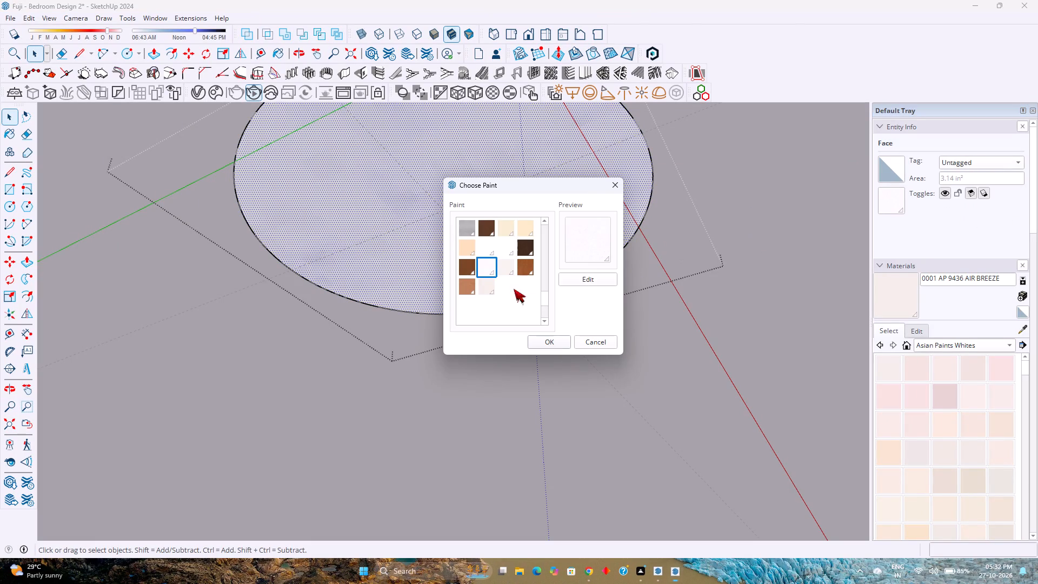
left_click(484, 249)
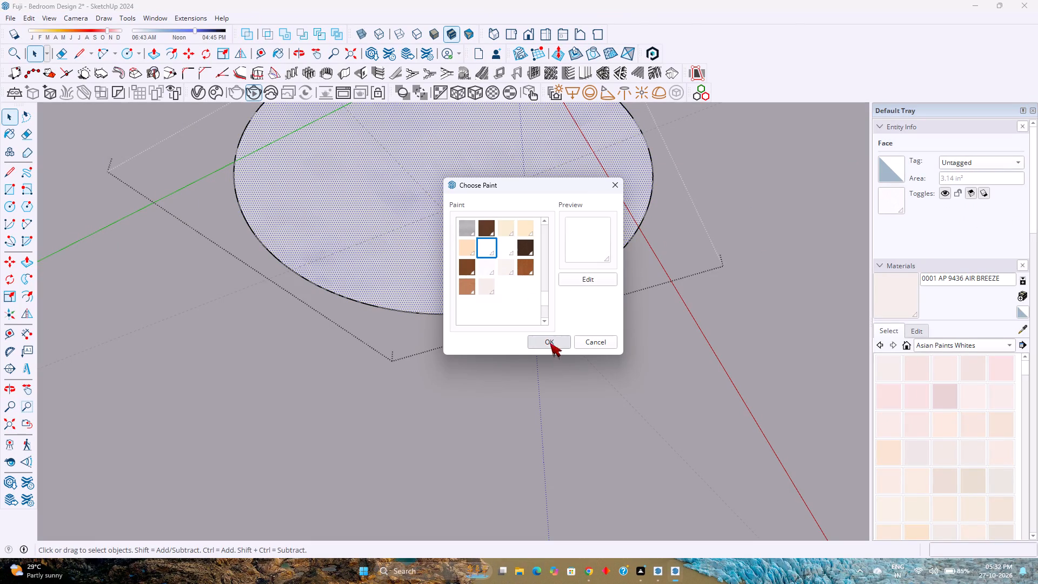
left_click(550, 343)
Offset the circle's edge inward about 1/16" to form a thin outer ring.
scroll(544, 315, "down", 3)
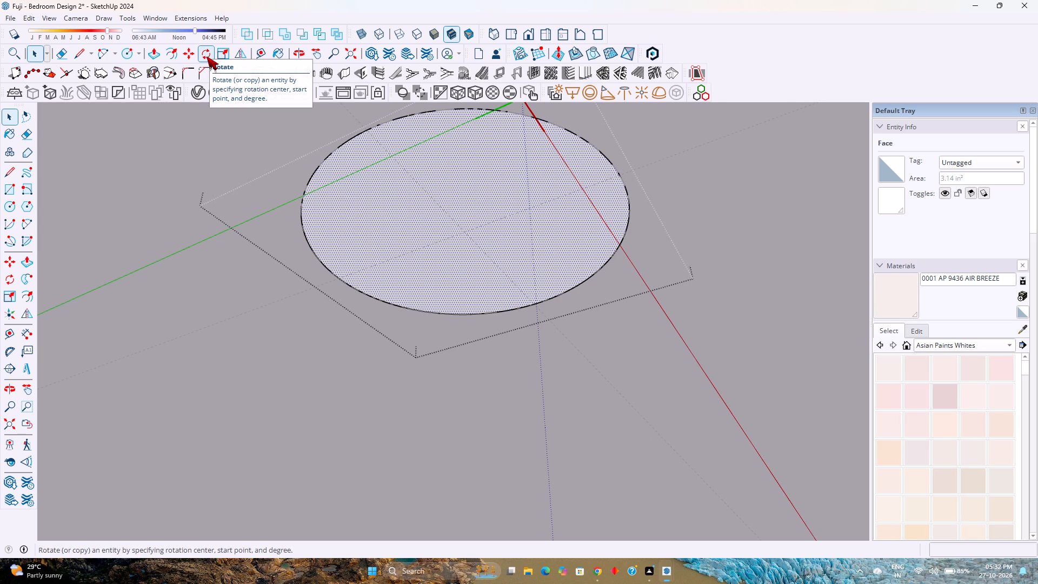
left_click(169, 47)
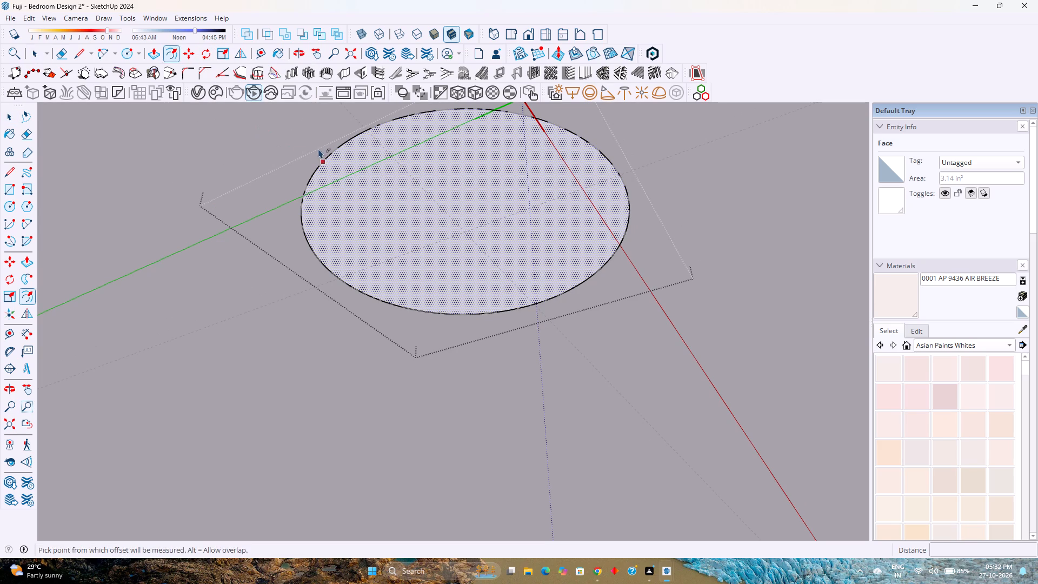
left_click(329, 149)
scroll(344, 159, "up", 1)
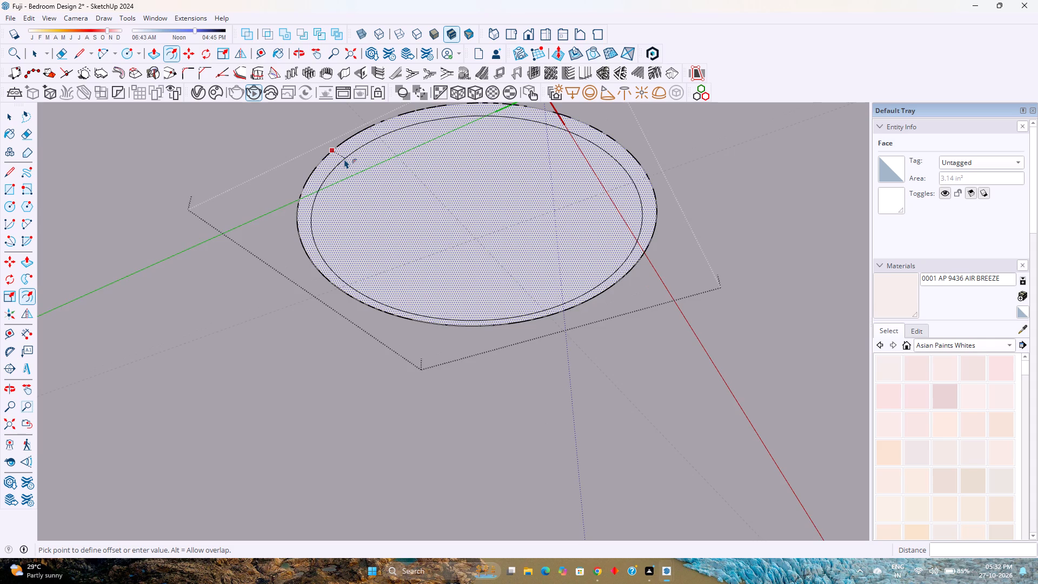
scroll(344, 159, "up", 5)
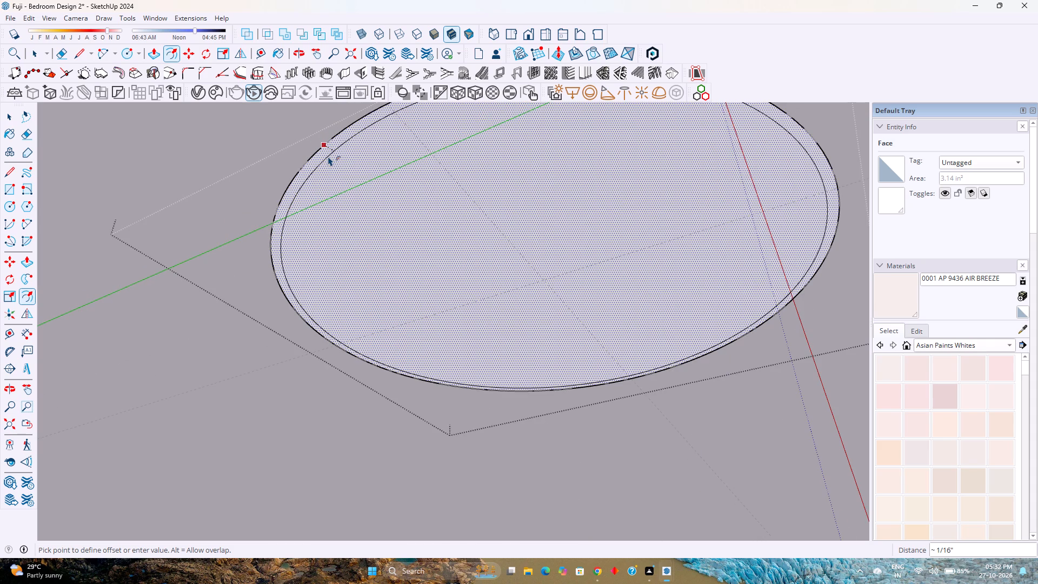
left_click(328, 156)
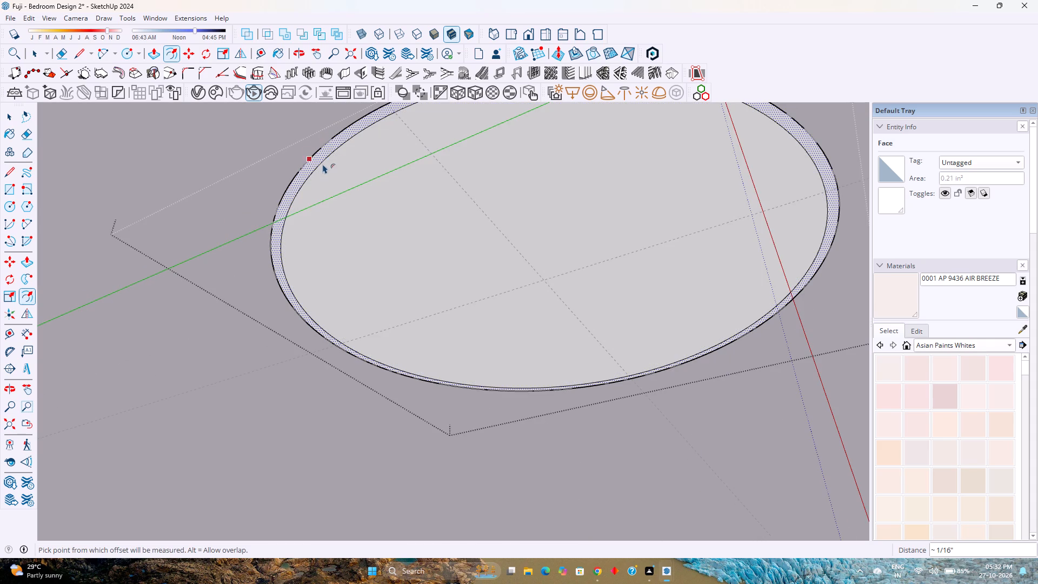
Offset the outer edge again, about 5/16" inward, to add a smaller concentric circle.
left_click(322, 162)
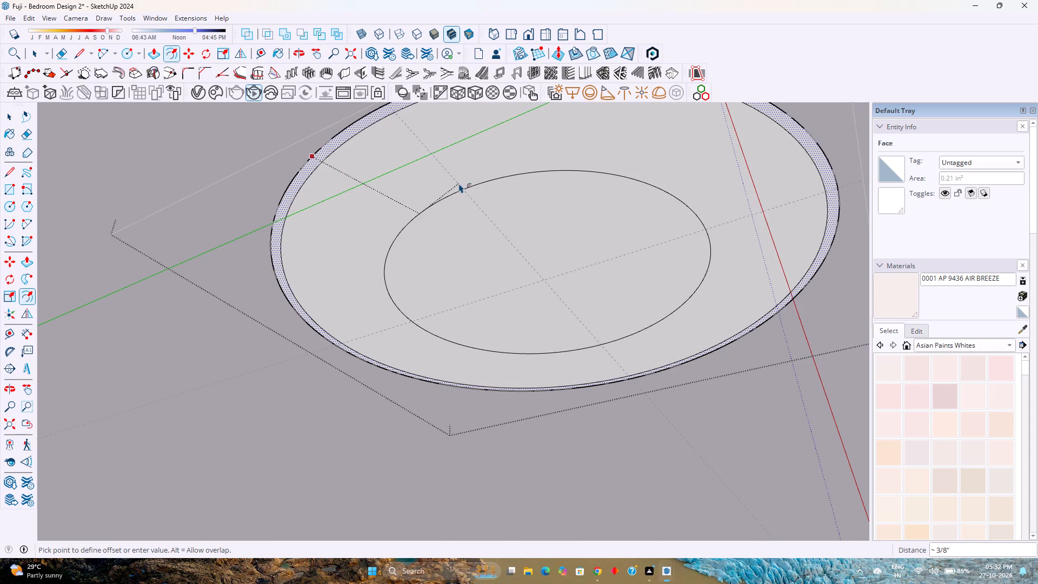
scroll(463, 209, "up", 3)
middle_click_drag(463, 209, 444, 128)
scroll(465, 169, "down", 7)
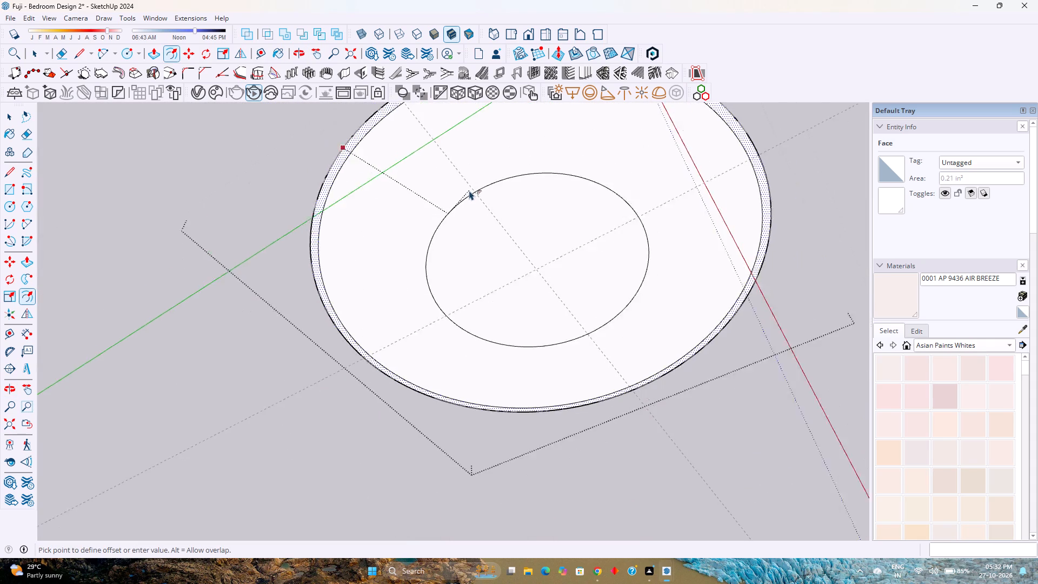
scroll(469, 190, "down", 2)
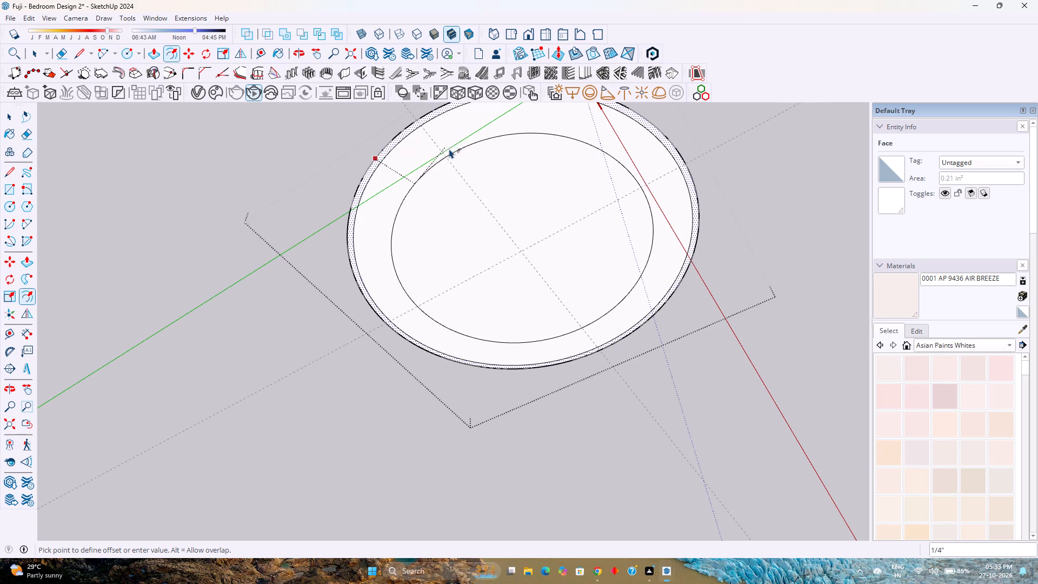
left_click(463, 153)
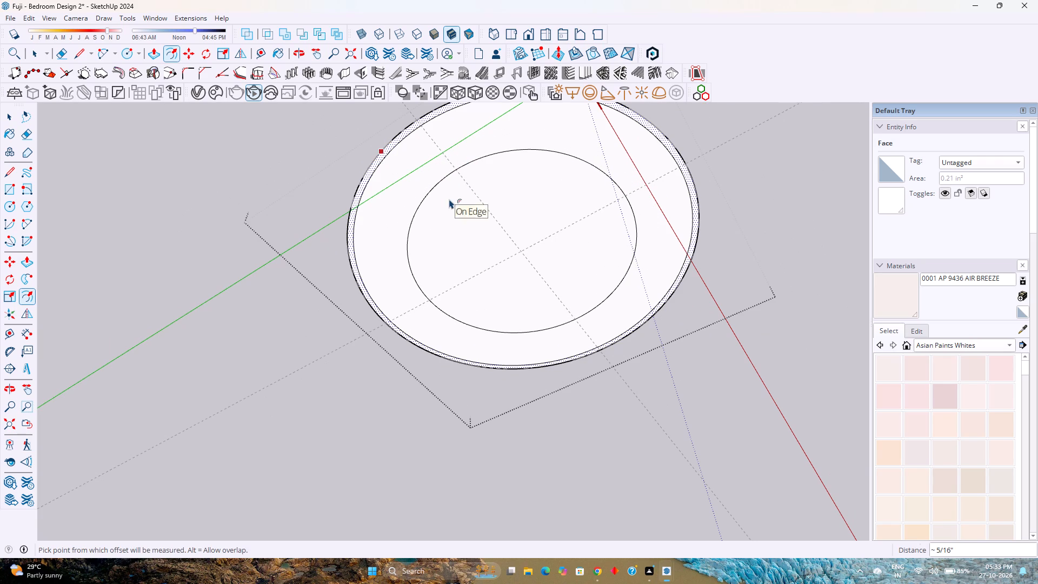
Push/Pull the thin outer ring of the light fitting downward by 0.5" to form the outer rim.
key("p")
scroll(366, 180, "up", 2)
left_click(366, 180)
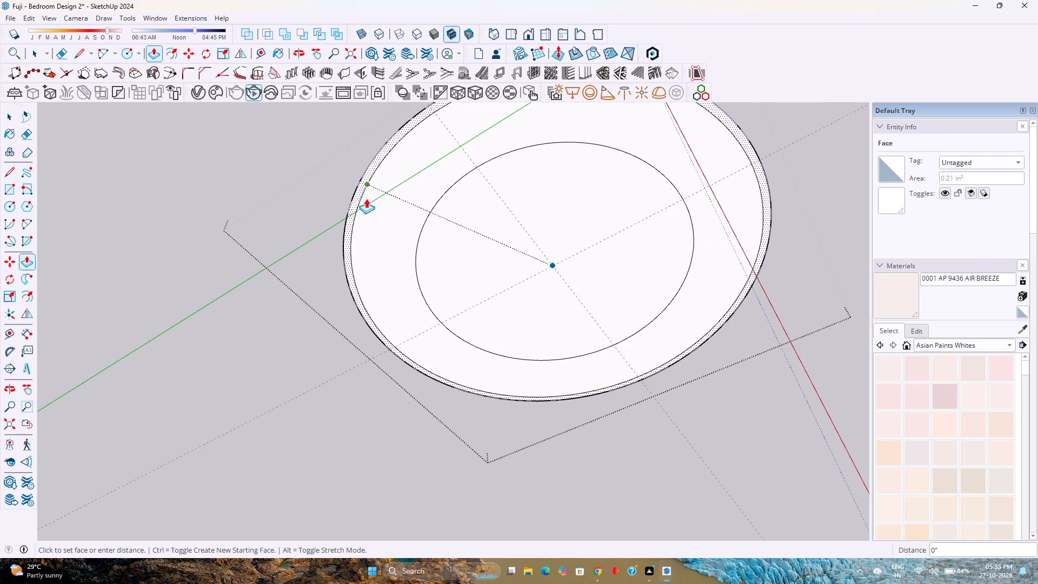
type("0.5")
key("Return")
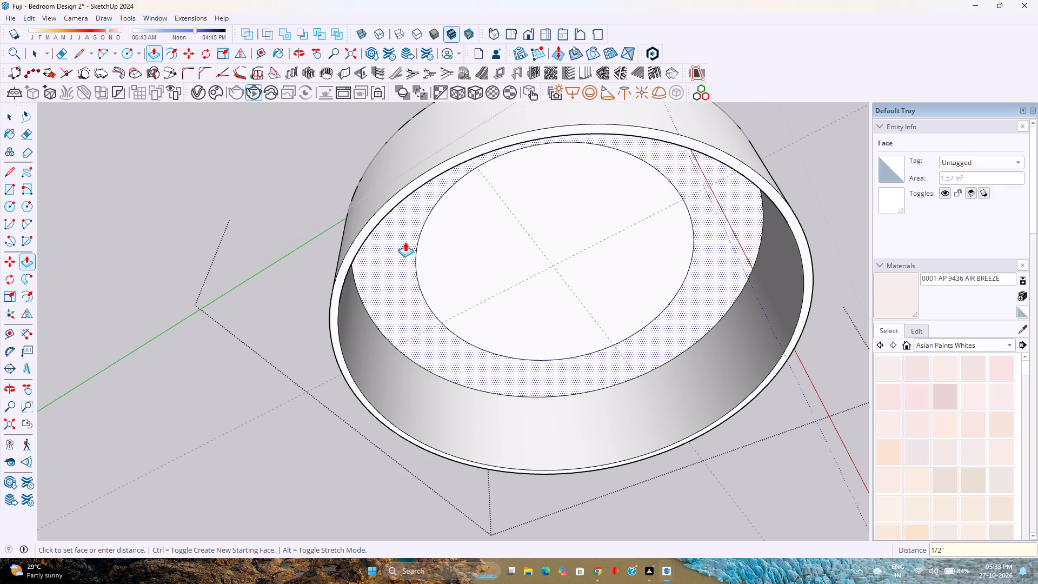
Push/Pull the wide middle ring inside the rim downward by 0.45".
left_click(402, 243)
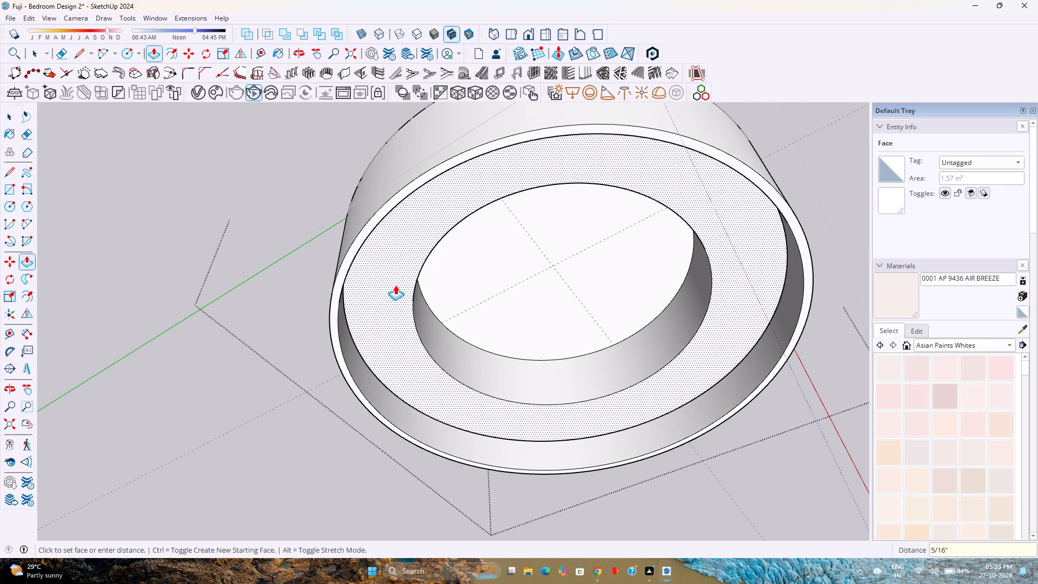
type("0.0")
key("BackSpace")
type("45")
key("Return")
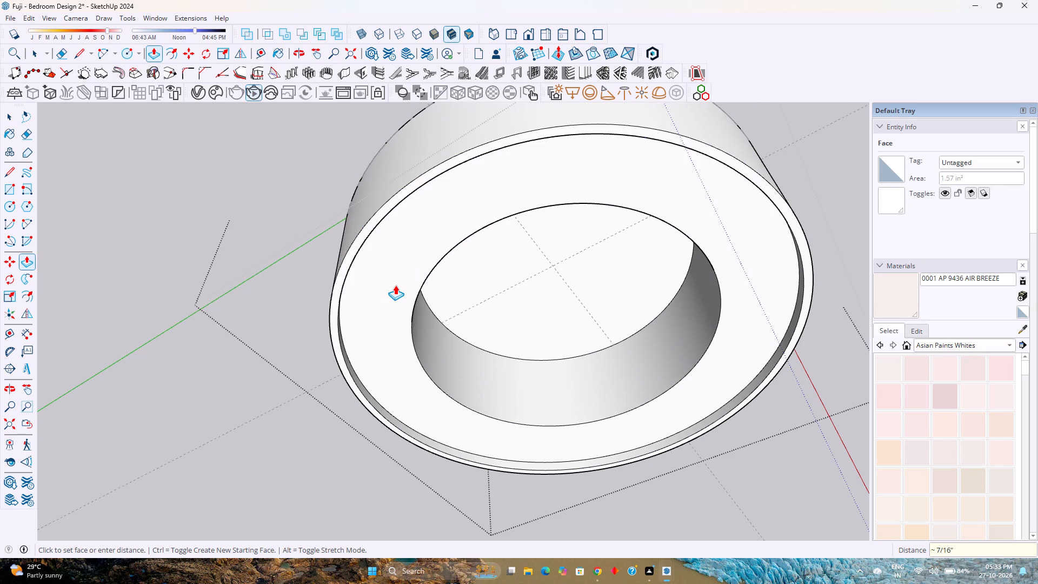
Push/Pull the central disc of the light fitting downward by 0.40".
left_click(528, 287)
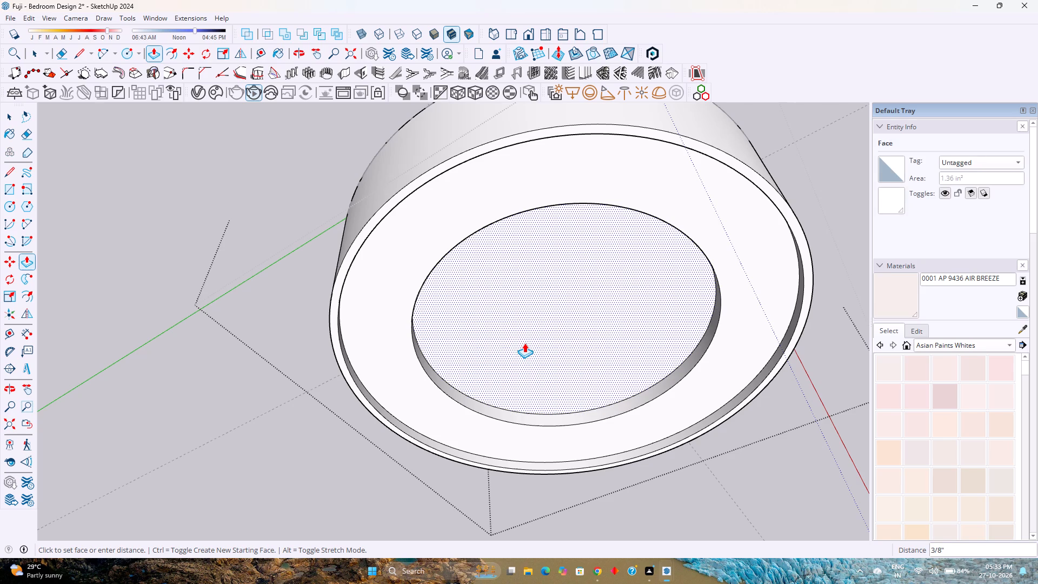
type("0.40")
key("Return")
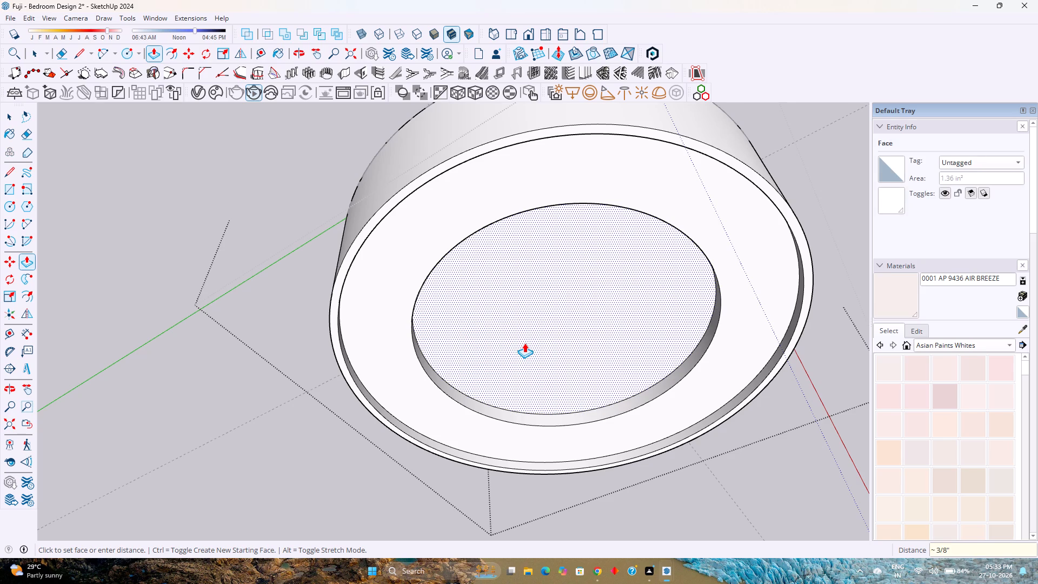
scroll(524, 343, "down", 9)
key("space")
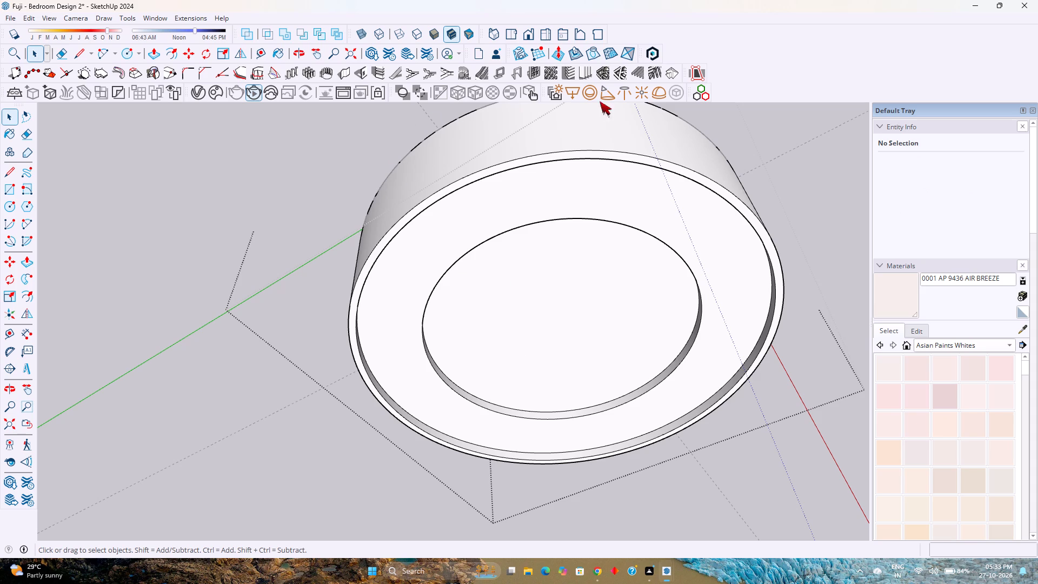
Place a V-Ray spot light at the centre of the fitting's inner disc, aimed downward.
left_click(607, 97)
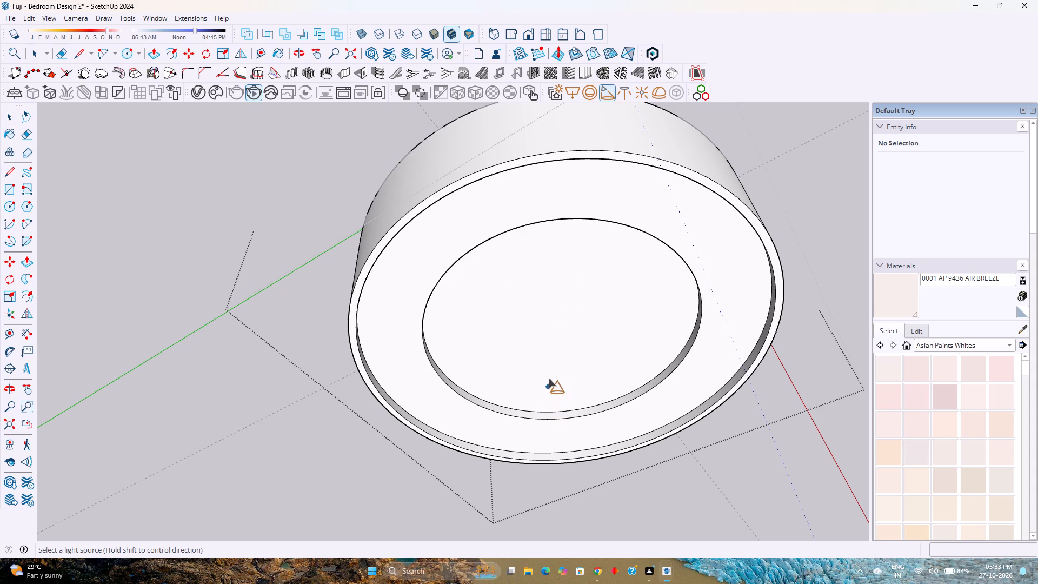
left_click(563, 324)
scroll(554, 356, "down", 4)
key("space")
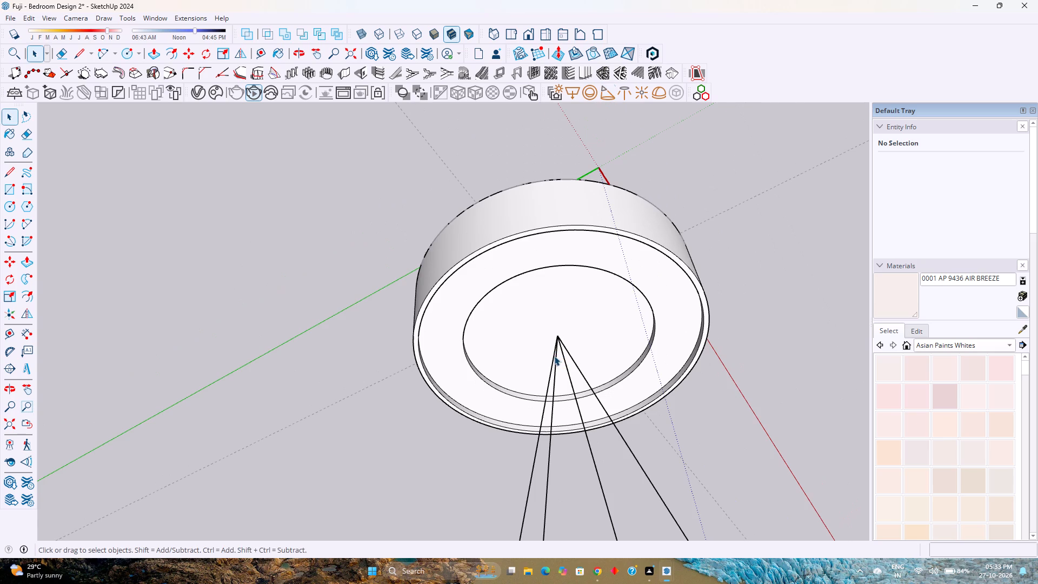
Finish editing the light fitting component and return to the surrounding model.
scroll(554, 356, "down", 3)
middle_click_drag(554, 356, 593, 435)
middle_click(593, 435)
left_click(556, 271)
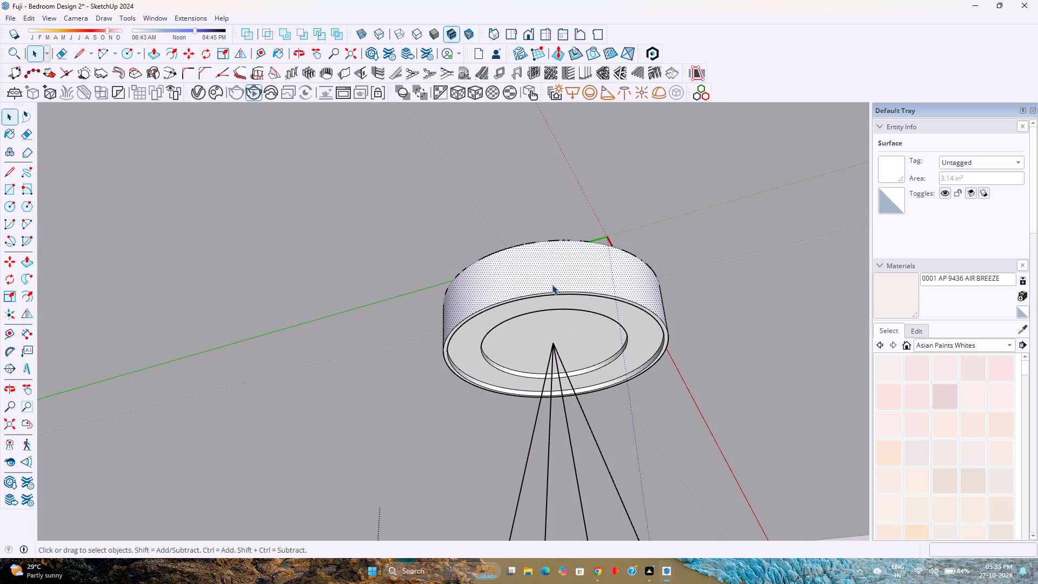
key("Escape")
left_click(552, 284)
double_click(552, 286)
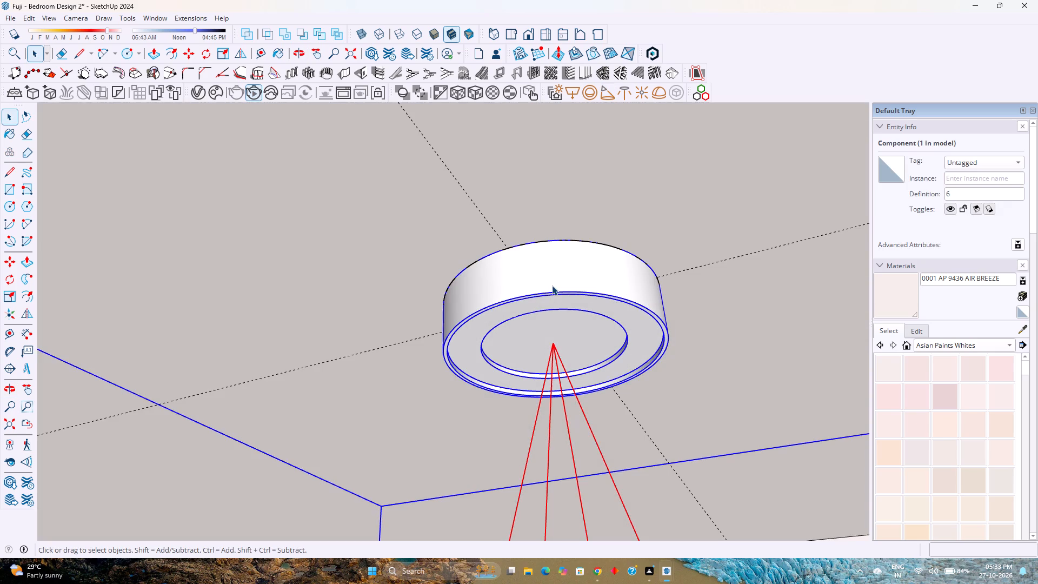
left_click(552, 291)
key("Escape")
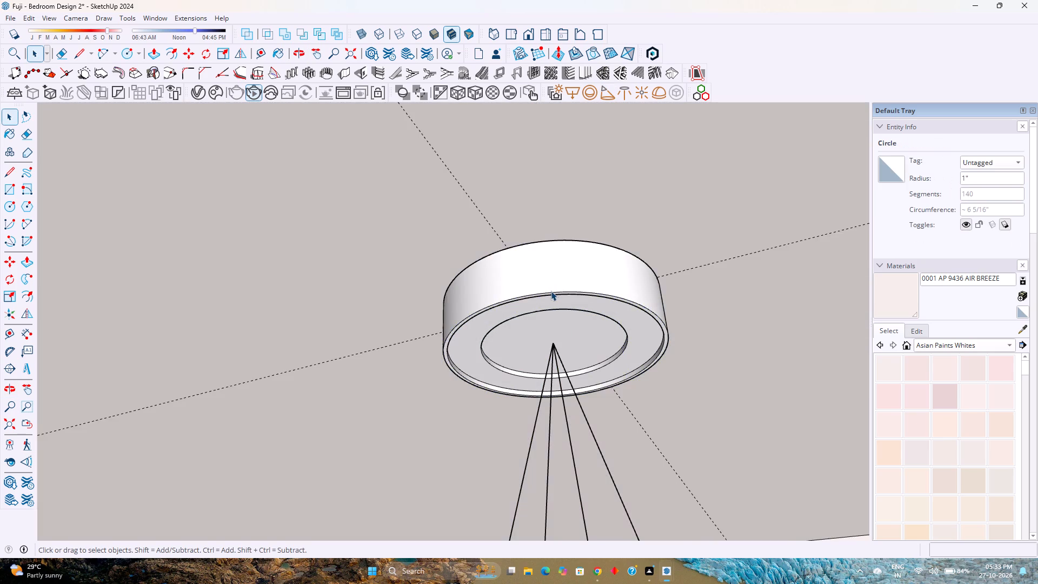
Move the light fitting component, with its spot light, vertically up into the wardrobe panel above by 0.40".
scroll(551, 291, "down", 8)
left_click(551, 291)
scroll(551, 291, "down", 1)
middle_click_drag(551, 291, 568, 332)
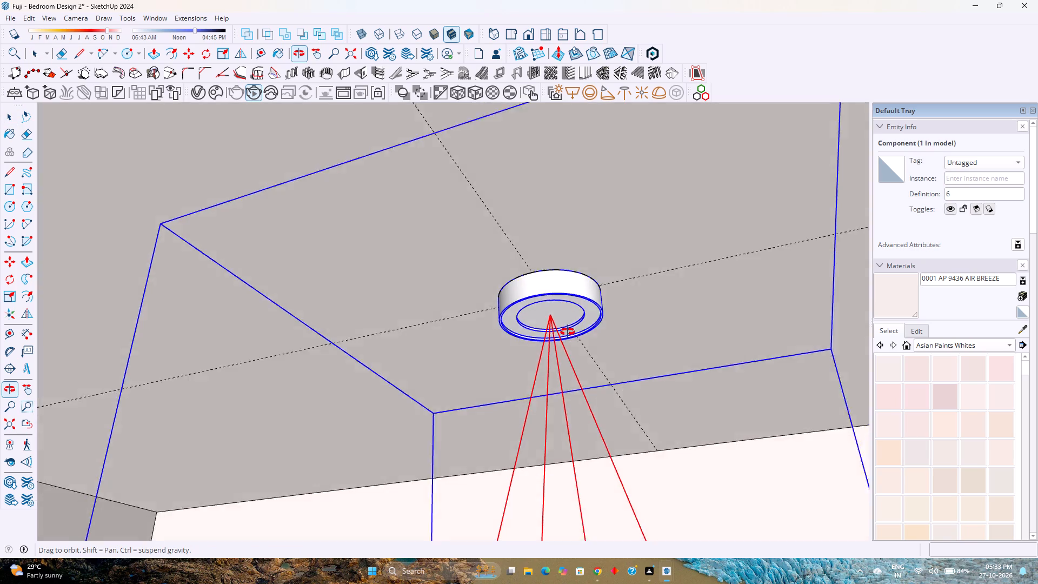
middle_click_drag(568, 332, 574, 411)
key("m")
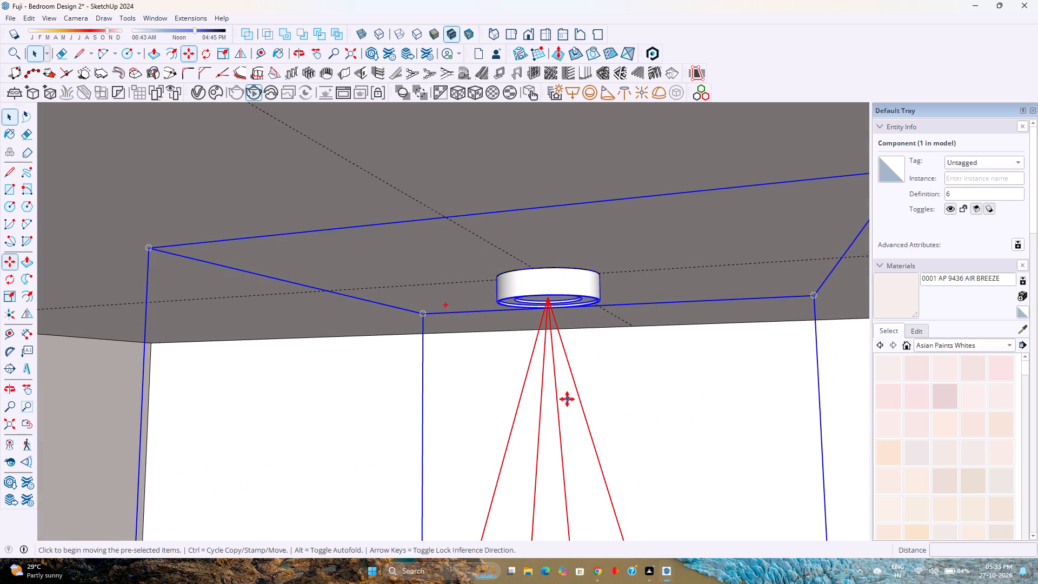
scroll(550, 298, "down", 7)
middle_click_drag(550, 298, 551, 299)
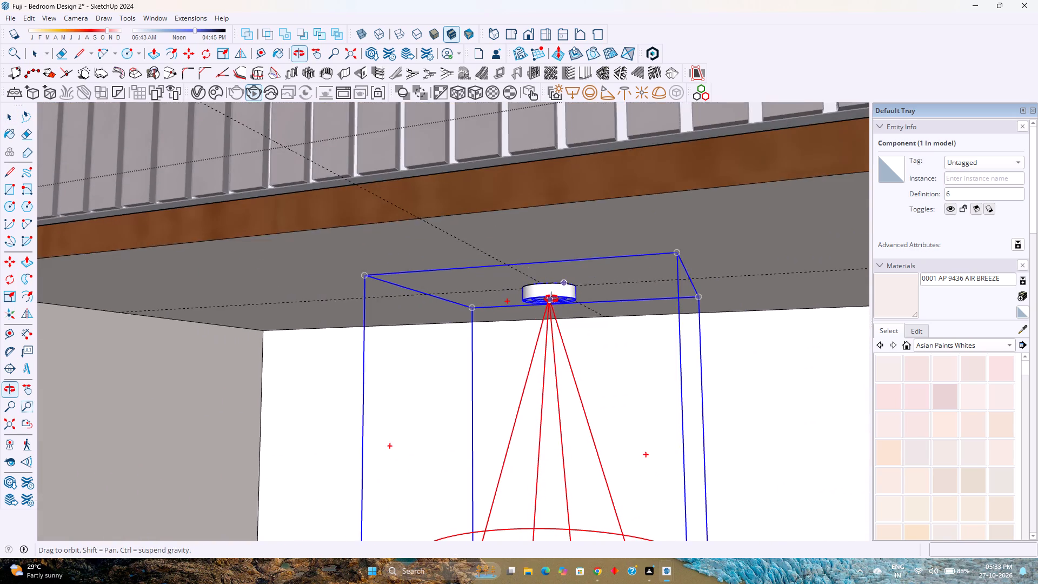
middle_click_drag(551, 299, 549, 315)
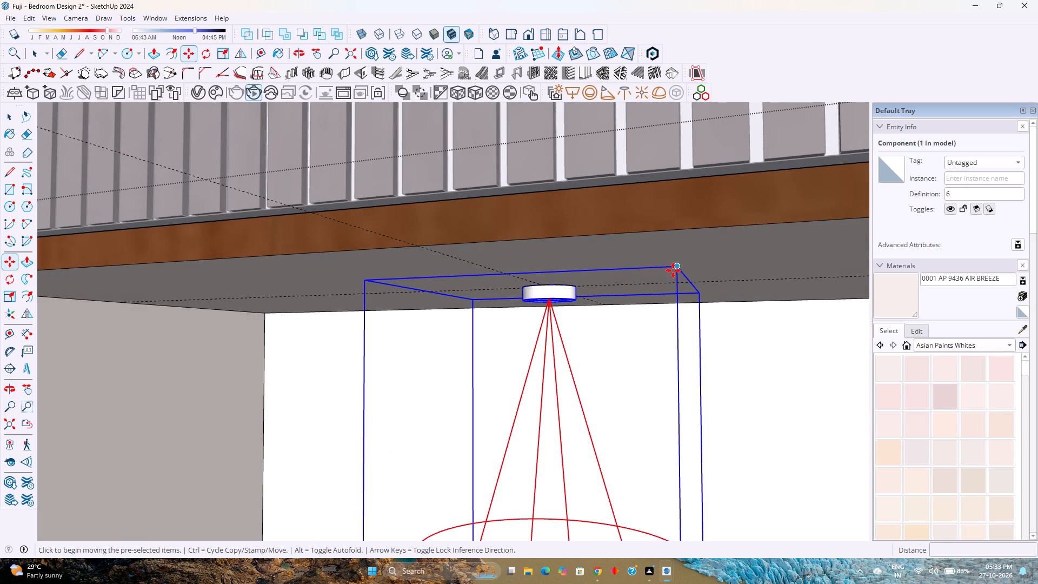
left_click(674, 270)
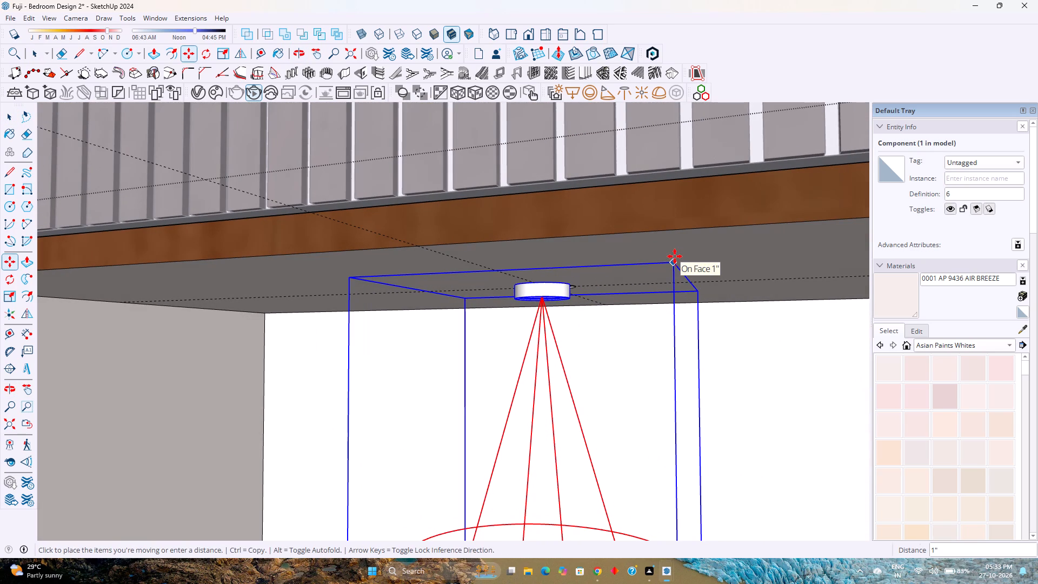
key("Up")
type("0.")
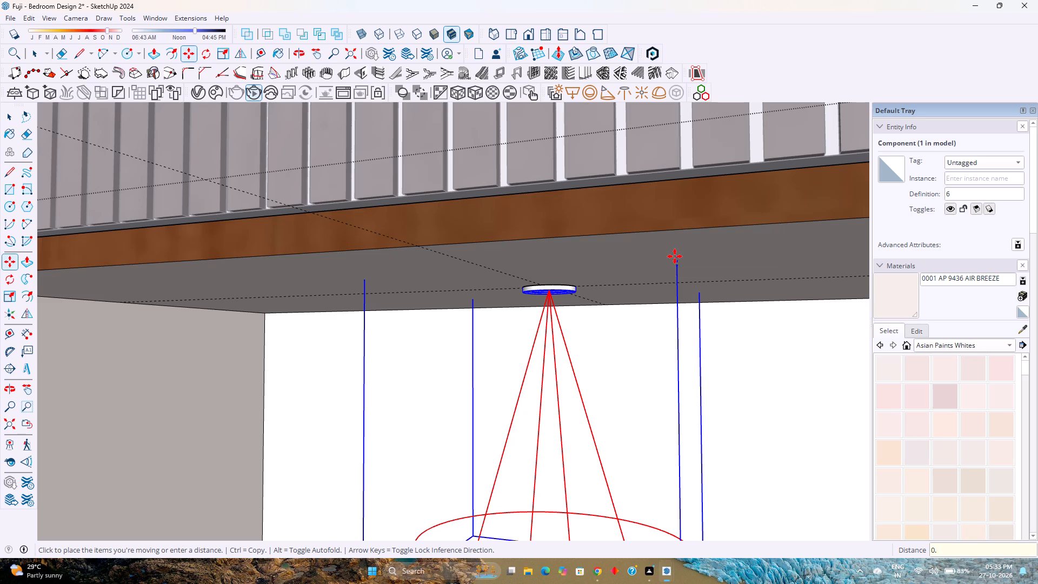
type("45")
key("Return")
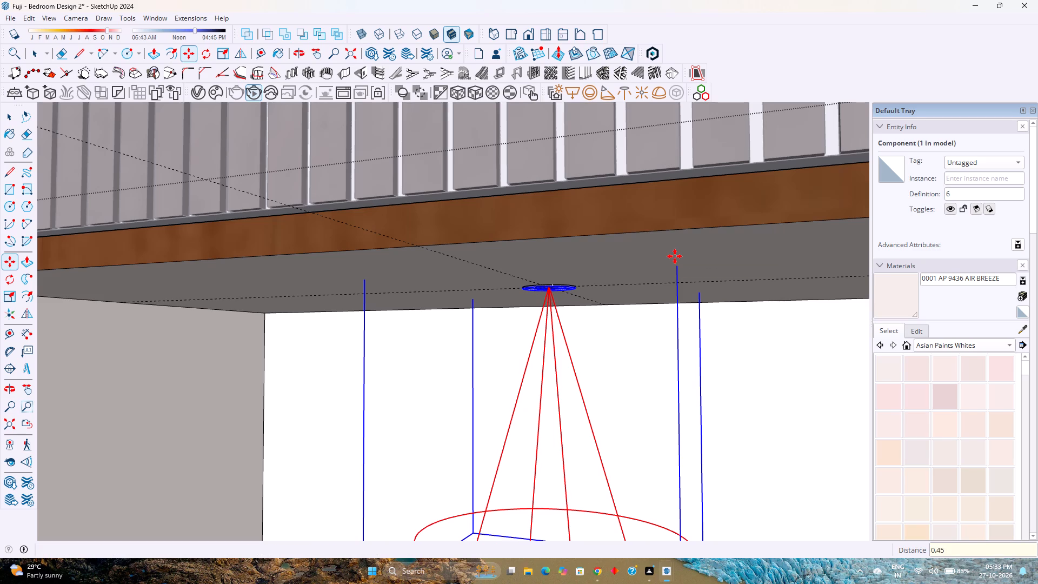
type("0.40")
key("Return")
key("space")
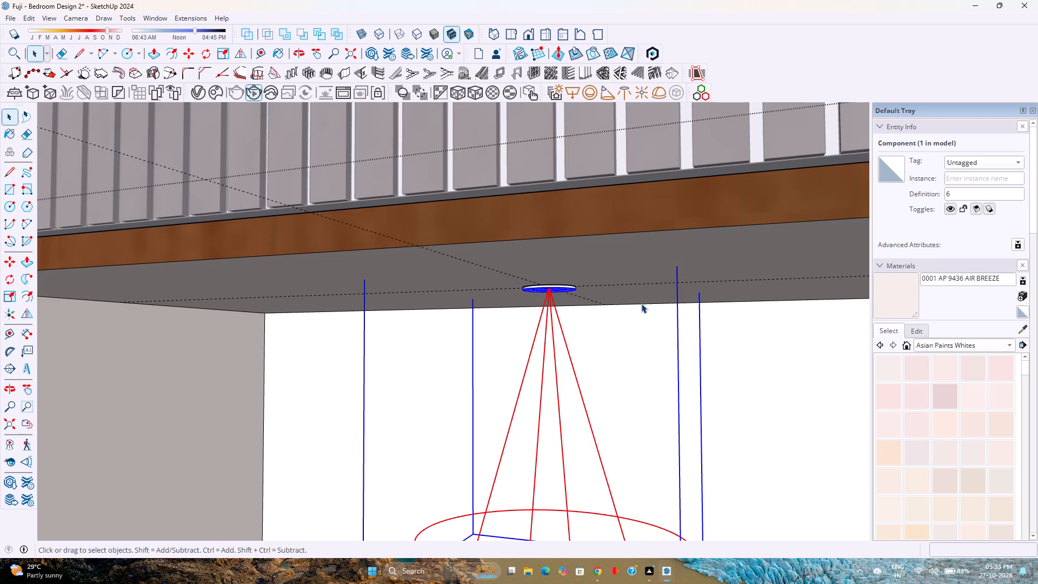
Examine how the recessed fitting and its spot light sit in the wardrobe panel's underside, then clear the selection.
scroll(571, 336, "up", 2)
middle_click_drag(570, 336, 565, 281)
middle_click(565, 281)
scroll(565, 281, "up", 1)
scroll(565, 281, "down", 8)
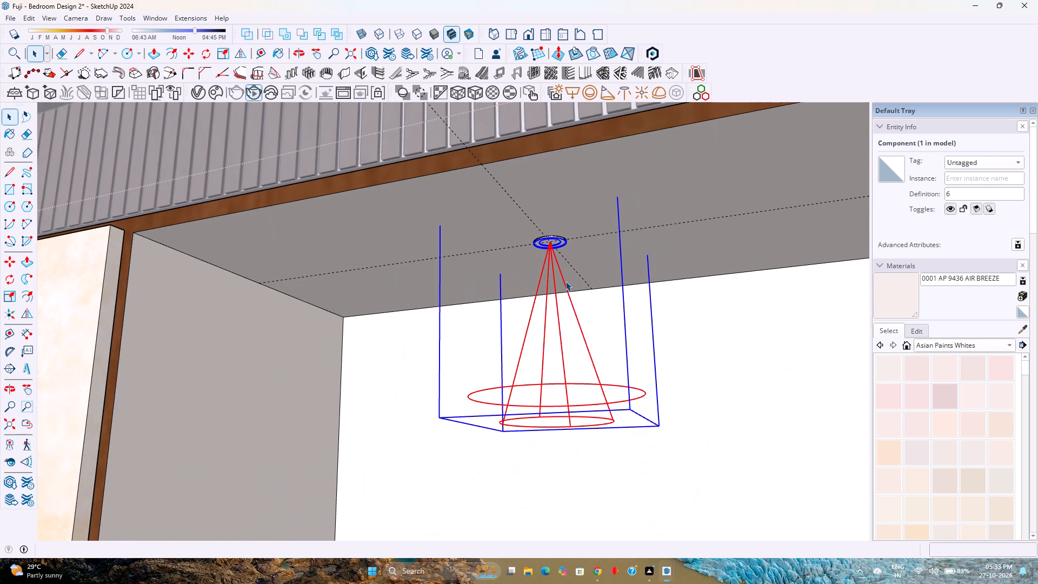
key("Escape")
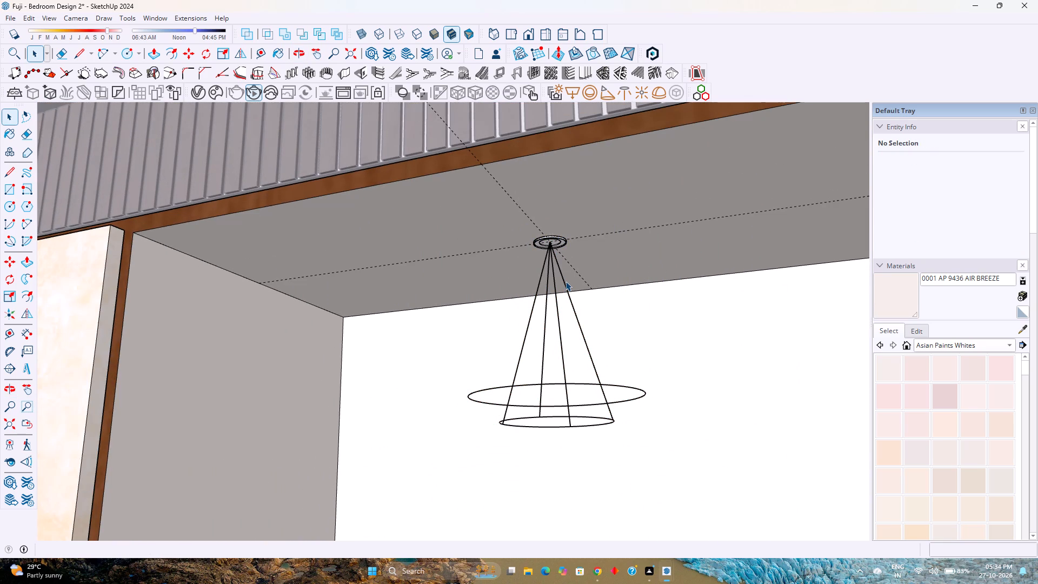
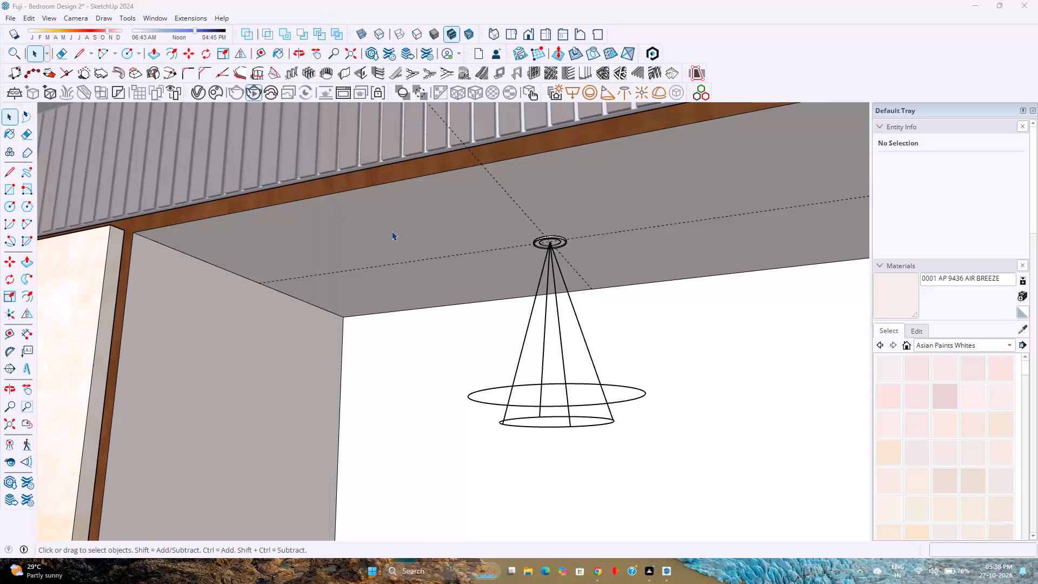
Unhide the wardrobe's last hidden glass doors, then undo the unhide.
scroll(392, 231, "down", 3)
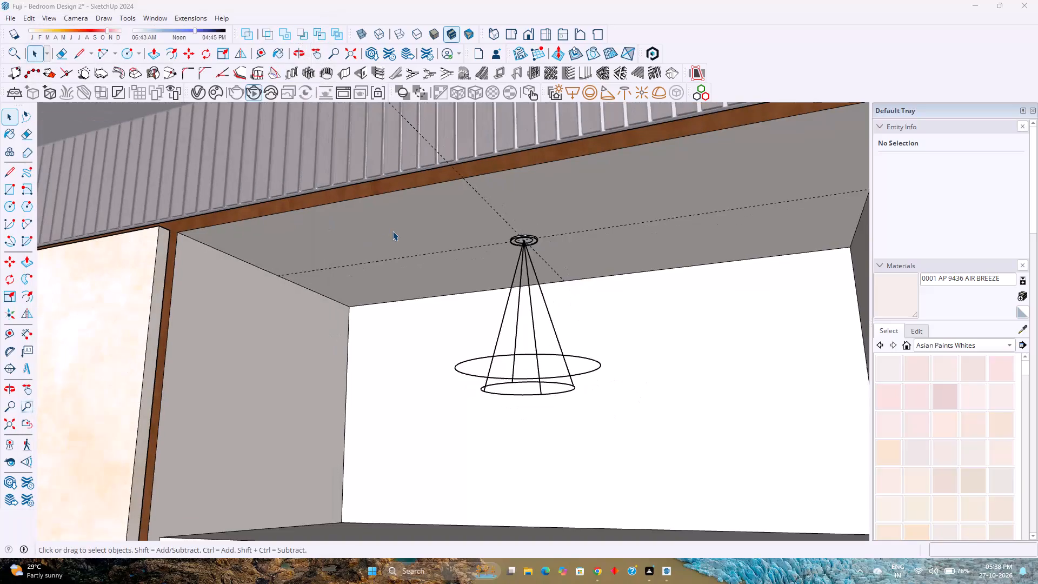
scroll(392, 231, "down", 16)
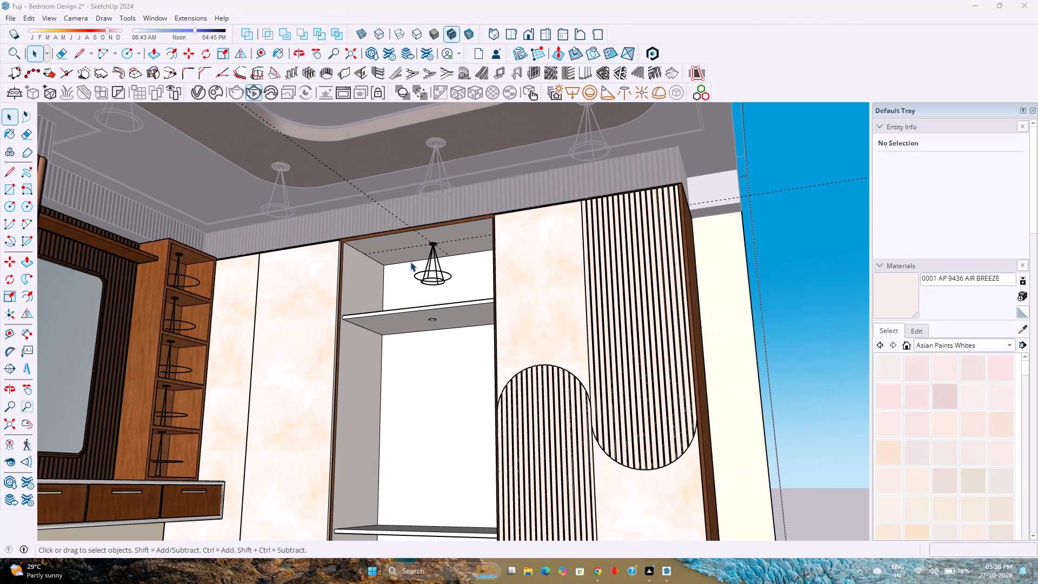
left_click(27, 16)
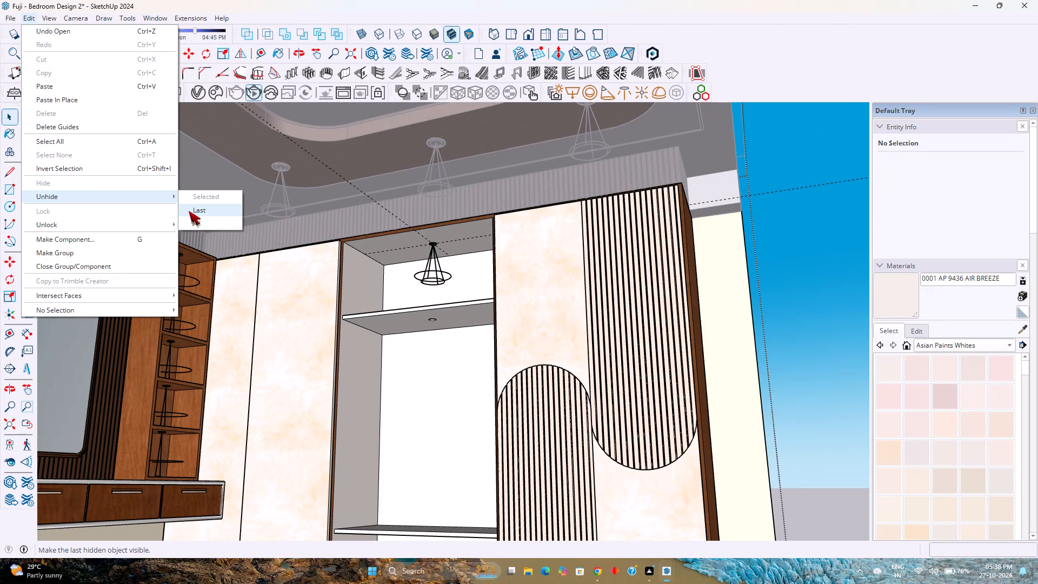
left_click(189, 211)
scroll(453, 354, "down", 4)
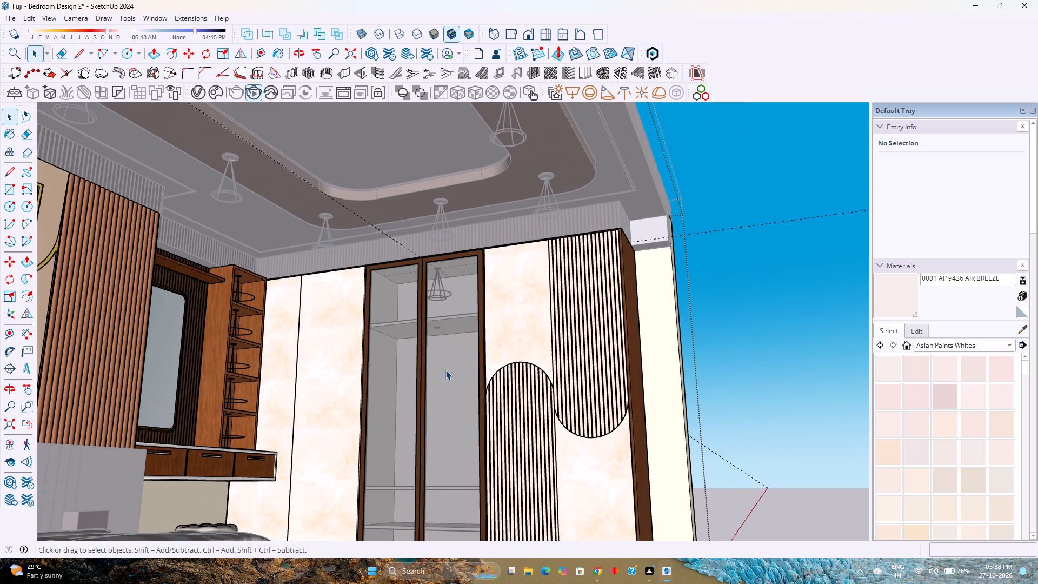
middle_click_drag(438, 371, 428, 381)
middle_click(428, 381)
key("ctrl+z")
Copy the recessed light fitting component about 1' 10" straight down to the underside of the wardrobe's upper shelf.
scroll(438, 256, "up", 1)
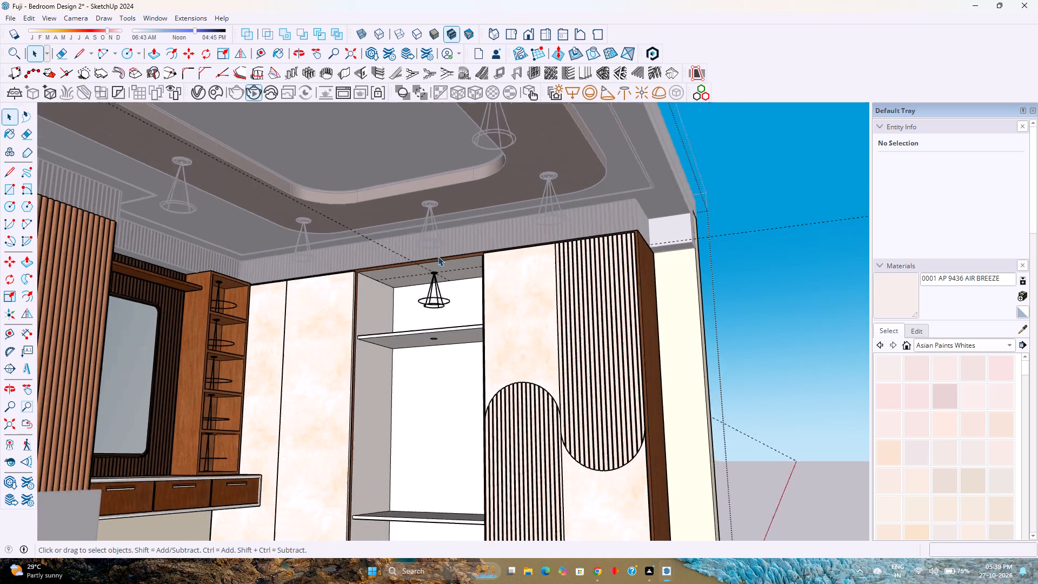
scroll(438, 256, "up", 18)
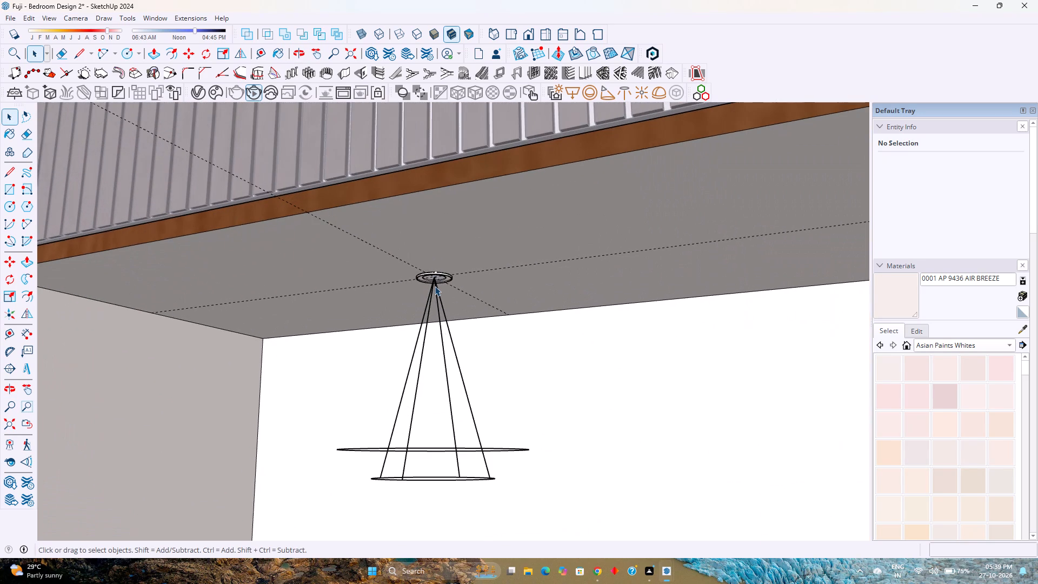
left_click(435, 286)
scroll(435, 286, "up", 4)
double_click(435, 286)
left_click(435, 277)
scroll(435, 277, "up", 3)
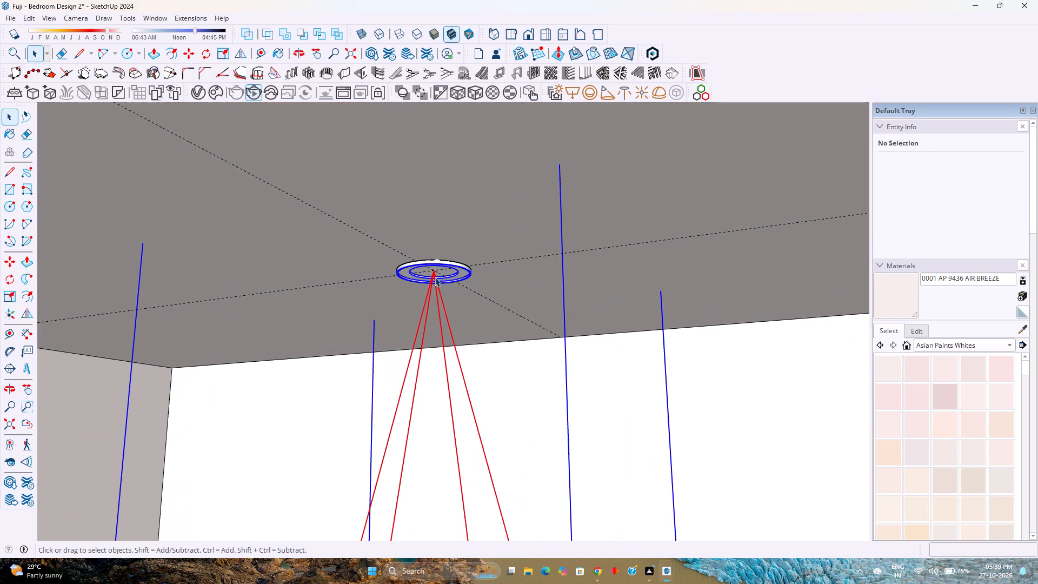
scroll(435, 277, "down", 11)
key("m")
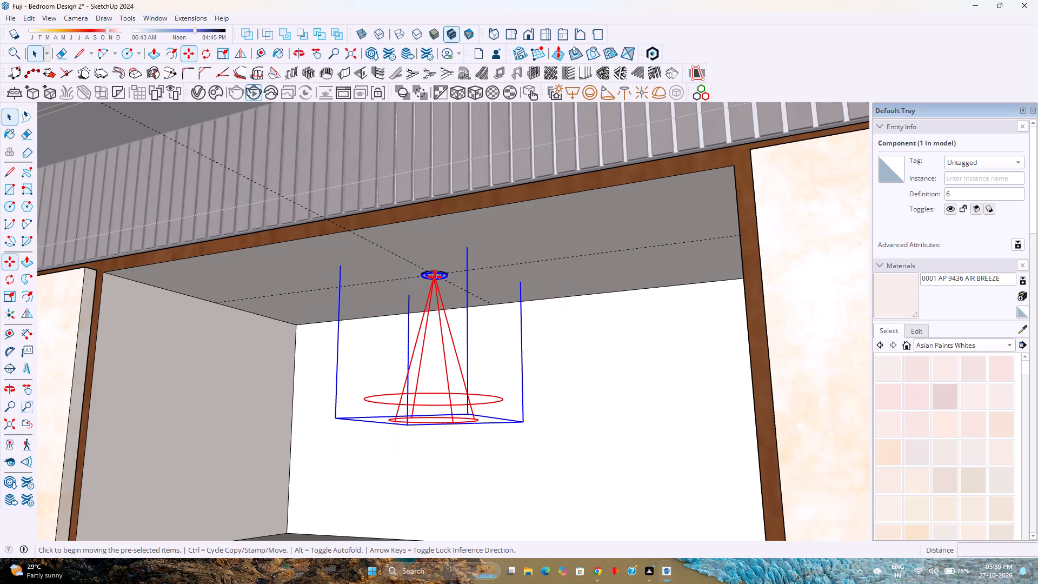
left_click(103, 276)
scroll(111, 344, "down", 9)
middle_click_drag(118, 351, 144, 305, "shift")
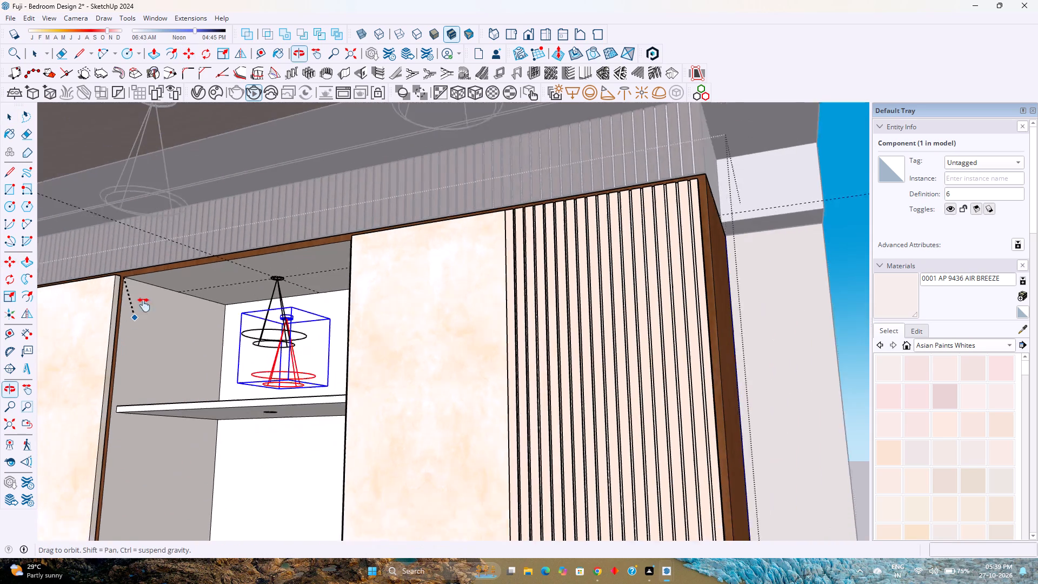
middle_click_drag(144, 305, 159, 286, "shift")
scroll(129, 387, "up", 1)
key("Up")
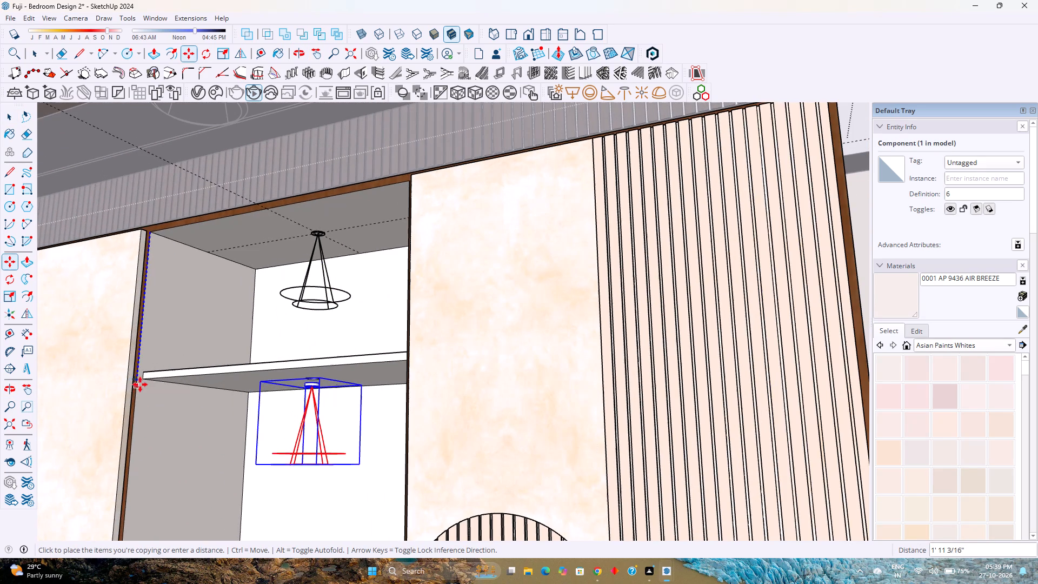
scroll(141, 383, "up", 5)
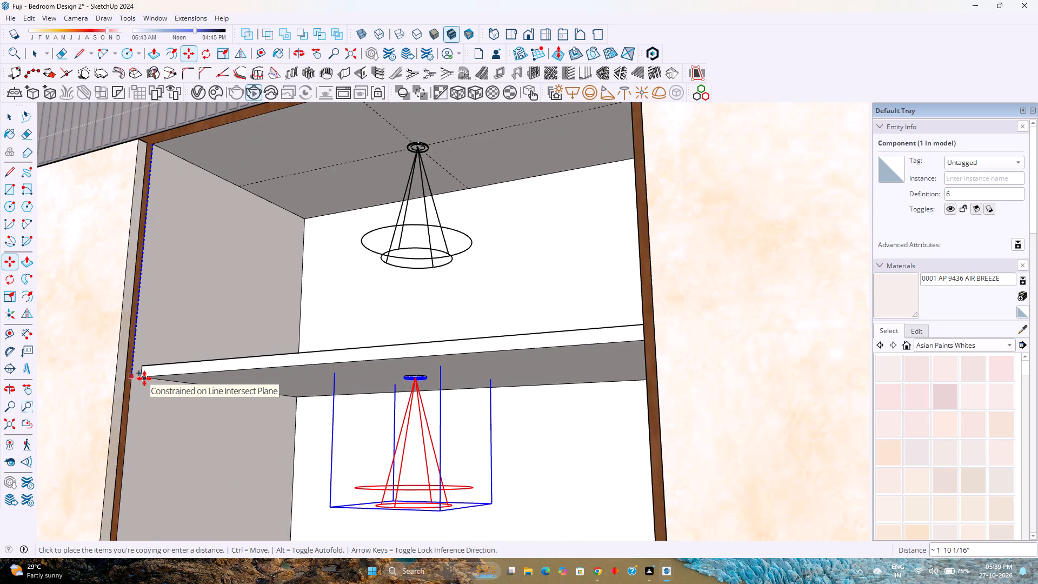
left_click(144, 379)
Copy the upper shelf's light fitting vertically down about 4' 7 15/16" to the underside of the next shelf.
left_click(143, 377)
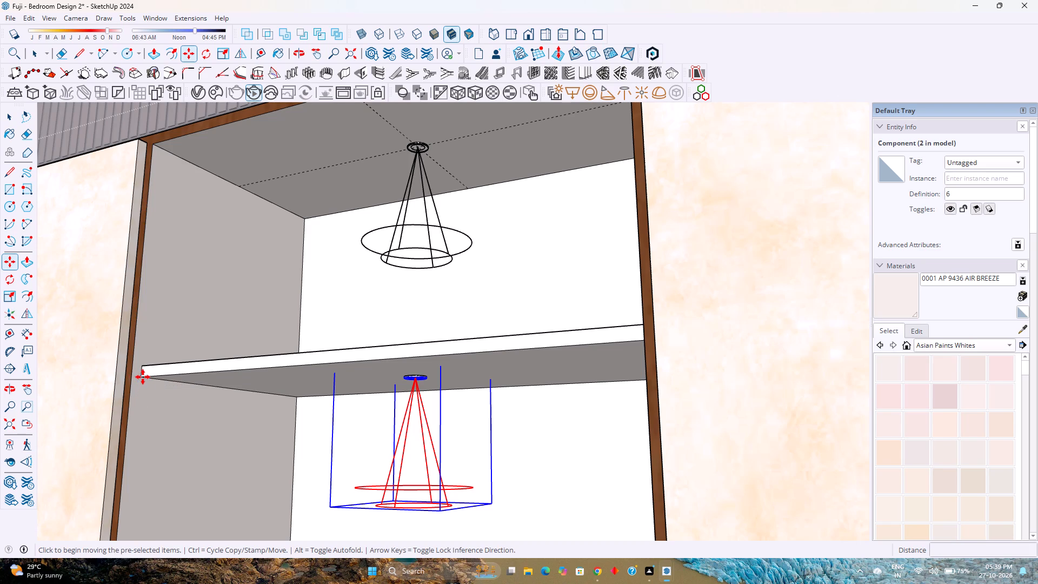
scroll(143, 377, "down", 8)
middle_click_drag(147, 395, 213, 231, "shift")
middle_click(213, 231, "shift")
scroll(219, 233, "down", 7)
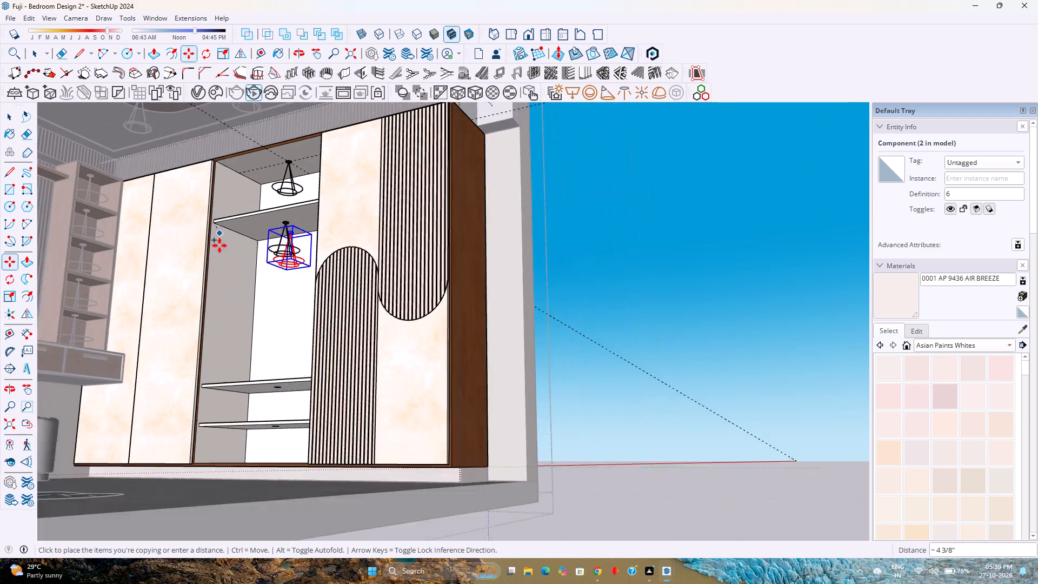
scroll(219, 245, "down", 1)
scroll(207, 382, "up", 12)
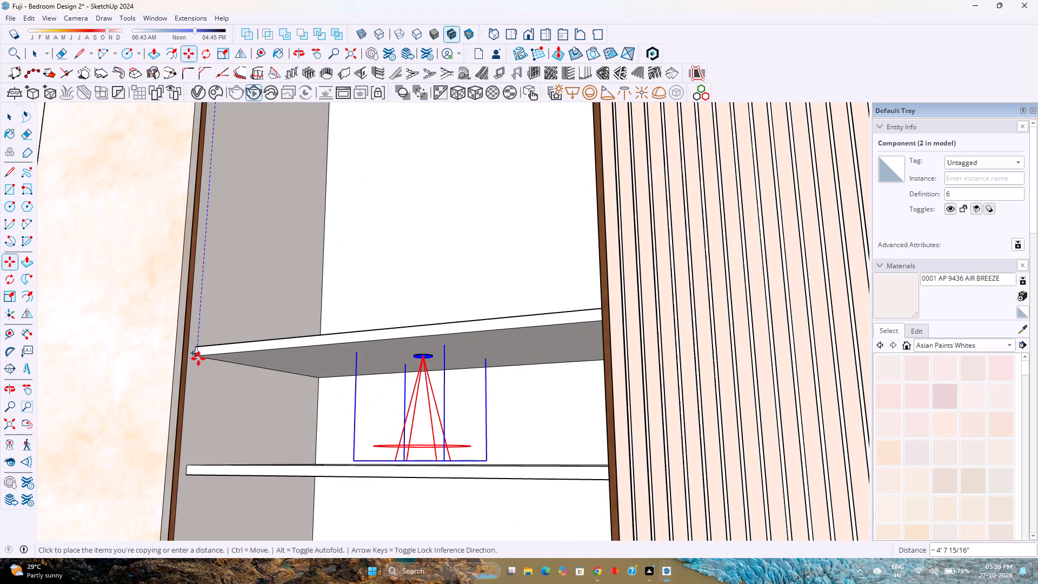
scroll(198, 359, "up", 3)
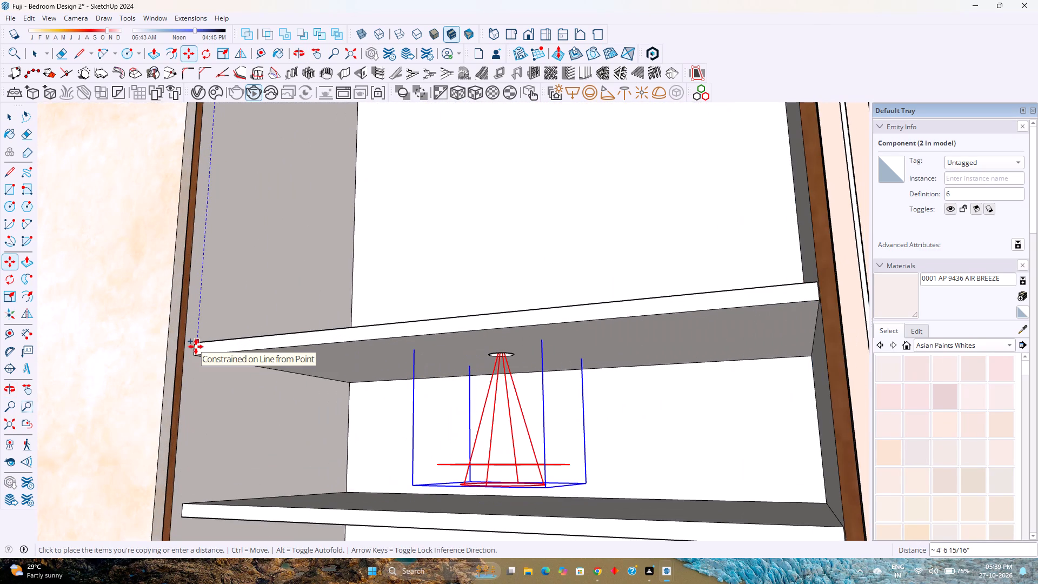
left_click(195, 359)
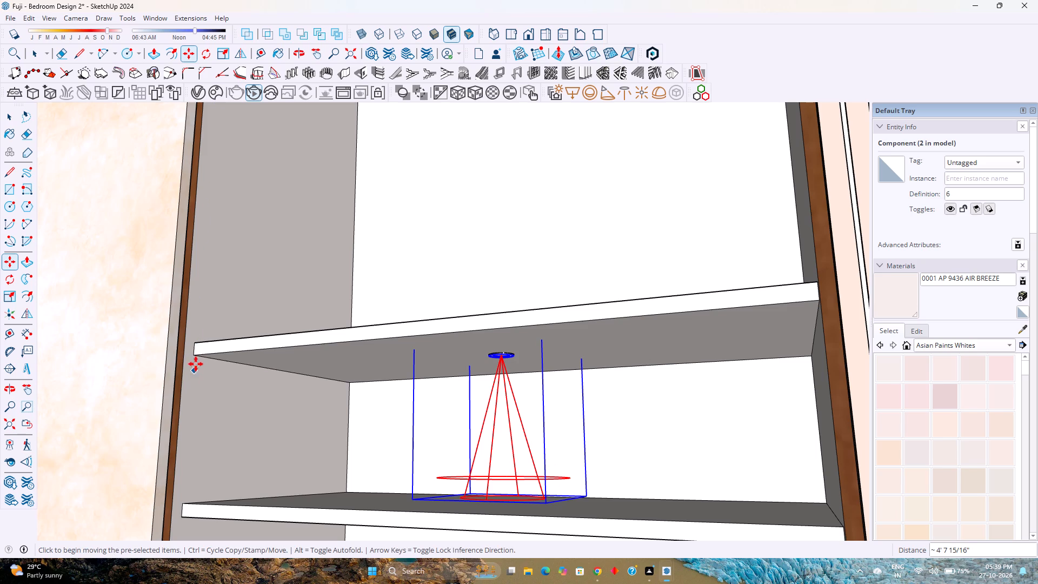
Copy the light fitting vertically down once more to the underside of the lowest wardrobe shelf and leave the group.
left_click(197, 355)
scroll(197, 355, "down", 4)
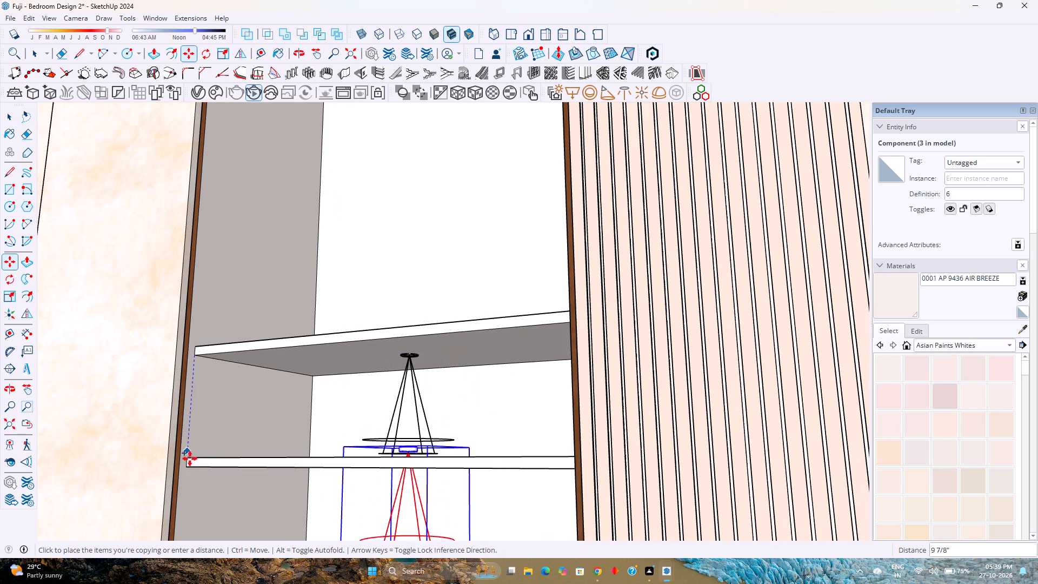
left_click(189, 469)
scroll(215, 461, "up", 1)
middle_click_drag(215, 460, 214, 417)
key("space")
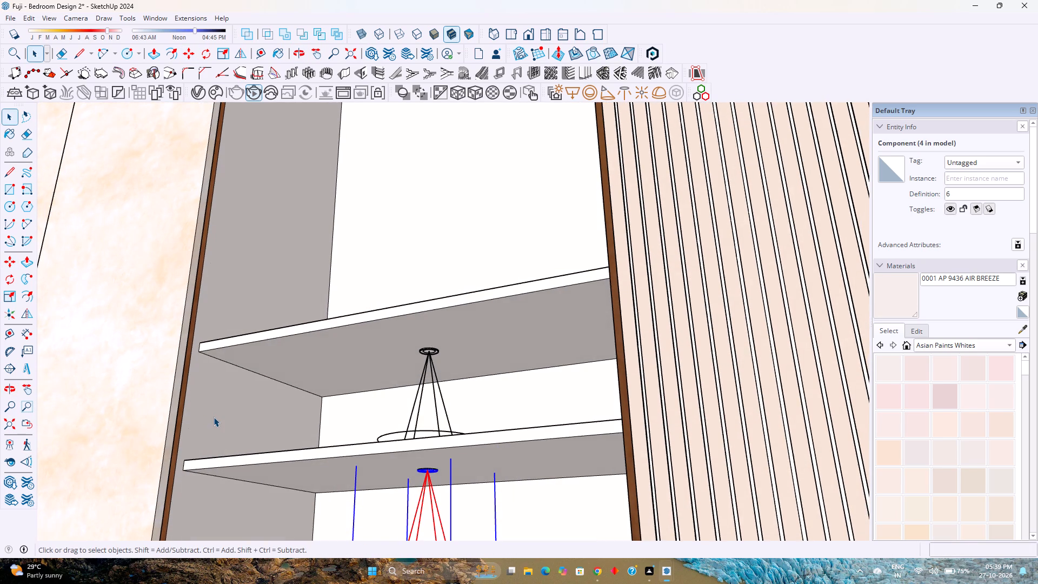
scroll(214, 417, "down", 6)
key("Escape")
Open the wardrobe group, unhide its last hidden glass doors and return to the full model.
left_click(16, 423)
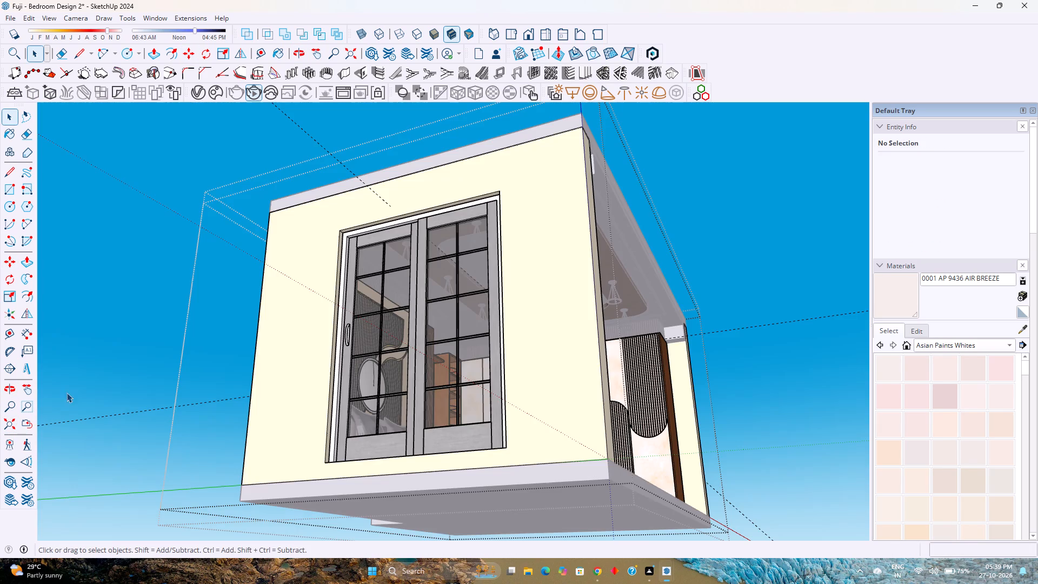
middle_click_drag(517, 362, 296, 464)
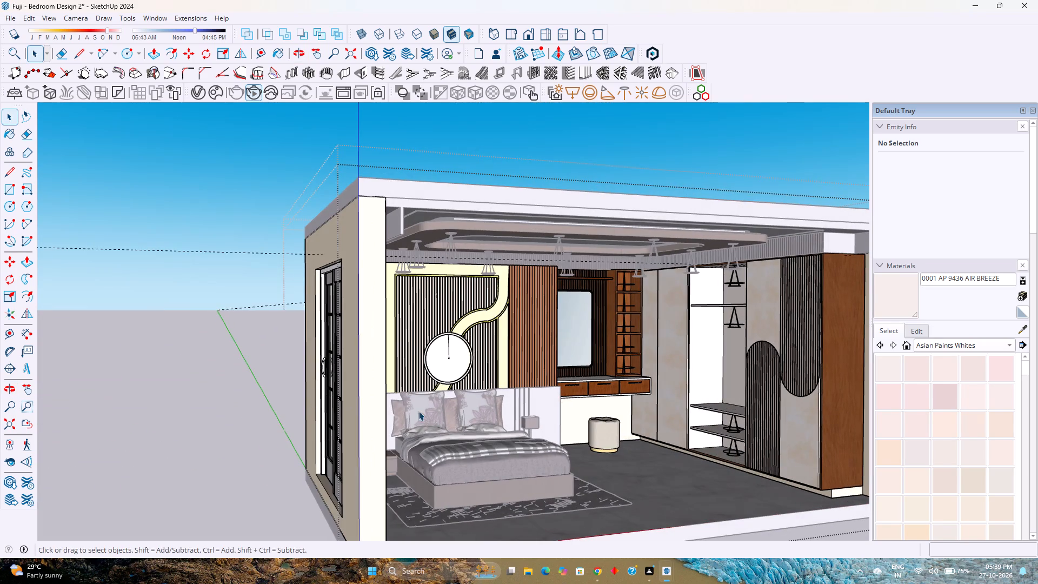
scroll(489, 408, "up", 1)
middle_click_drag(610, 395, 454, 437, "shift")
middle_click_drag(461, 435, 560, 415)
scroll(557, 415, "up", 3)
left_click(670, 347)
double_click(670, 347)
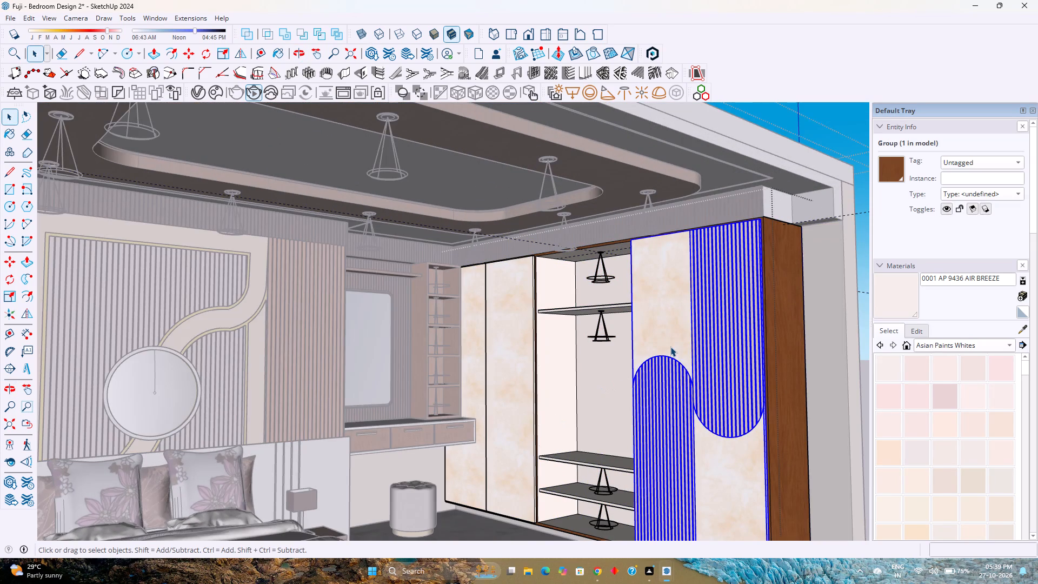
left_click(20, 19)
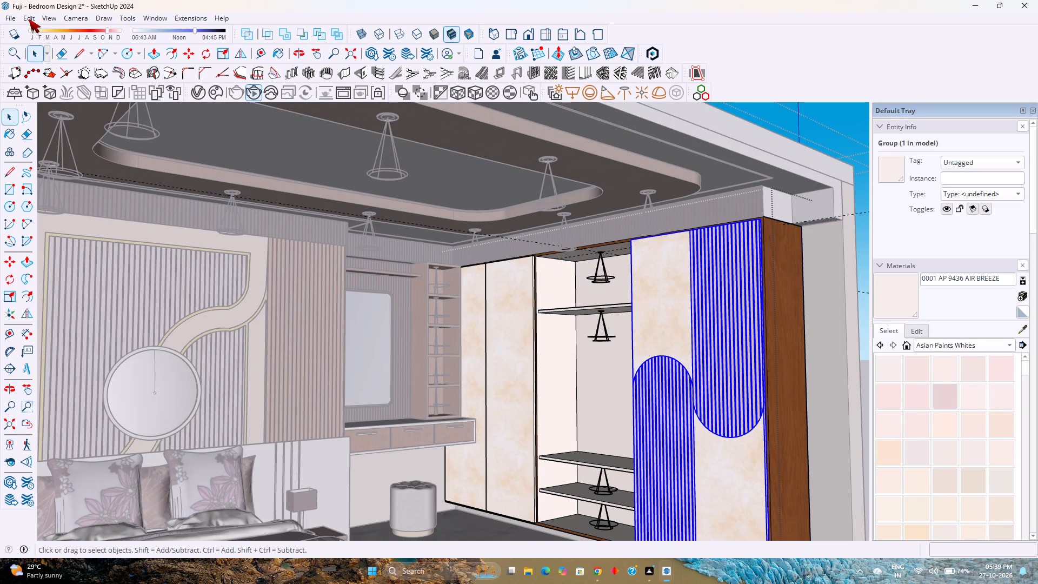
left_click(29, 19)
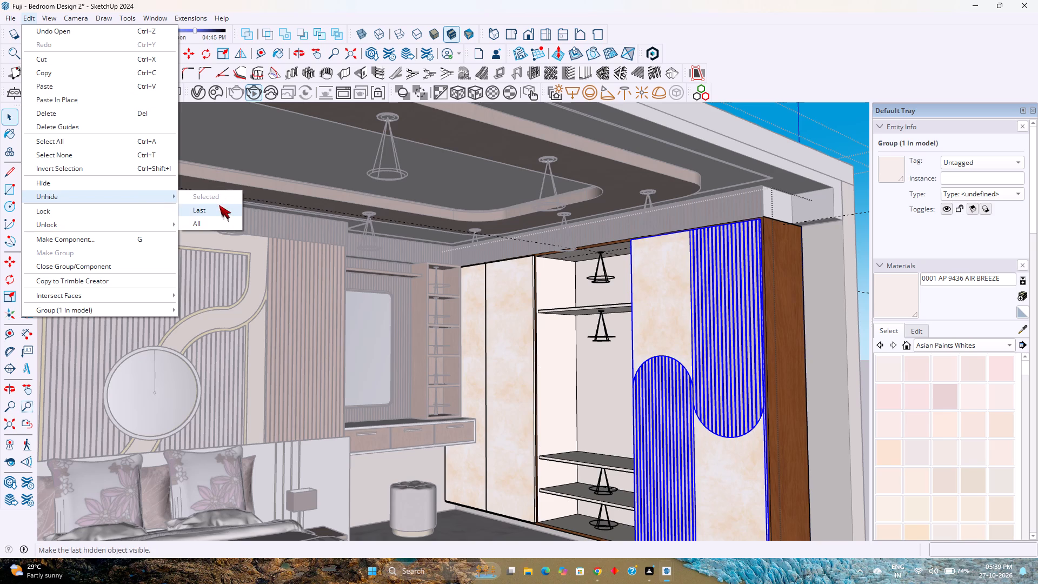
left_click(218, 205)
key("Escape")
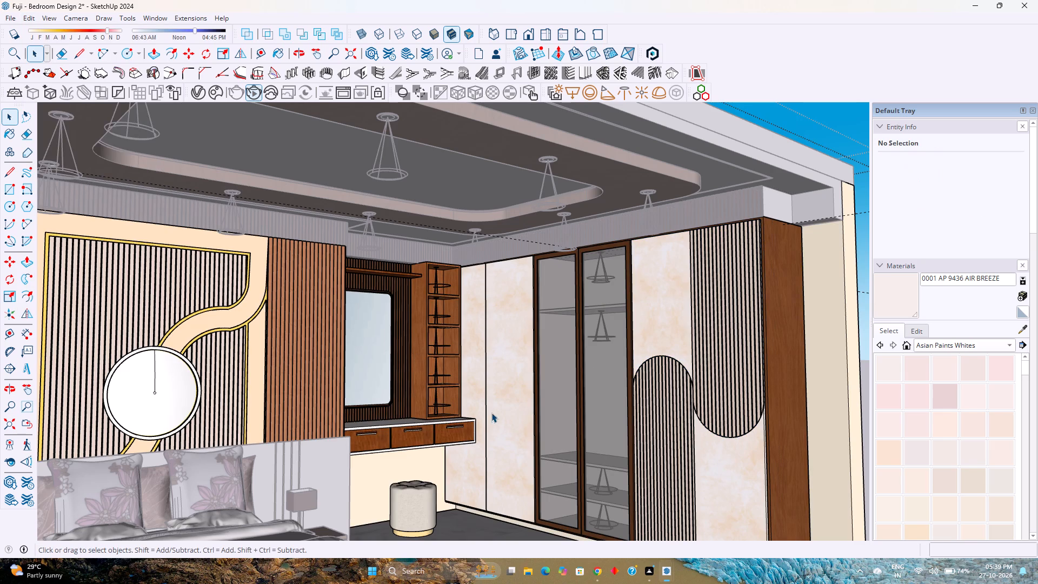
Restart the V-Ray interactive render with a view framing the headboard wall, dressing unit and wardrobe.
middle_click_drag(500, 430, 496, 391, "shift")
scroll(500, 390, "down", 1)
scroll(500, 390, "up", 1)
middle_click_drag(505, 386, 501, 401, "shift")
left_click(258, 96)
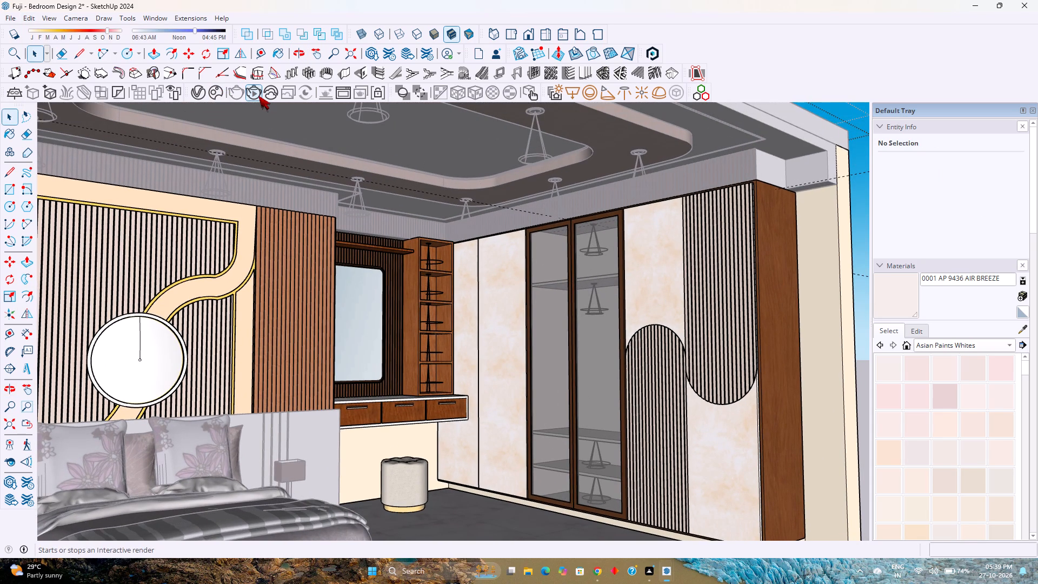
left_click(252, 94)
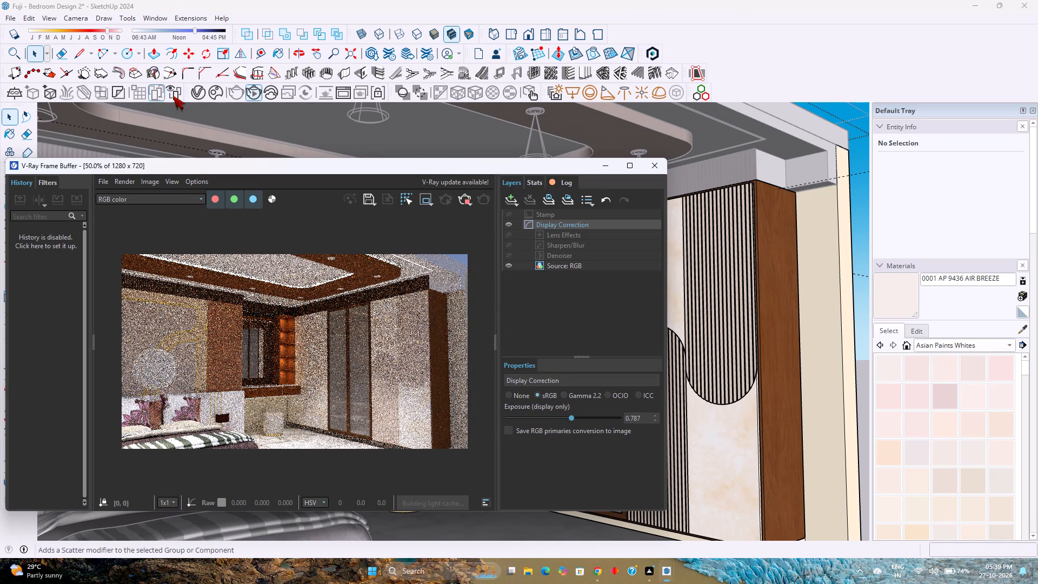
Set the colour of Spot Light#2 to a warm peach tone, about RGB 0.999, 0.865, 0.69.
left_click(201, 95)
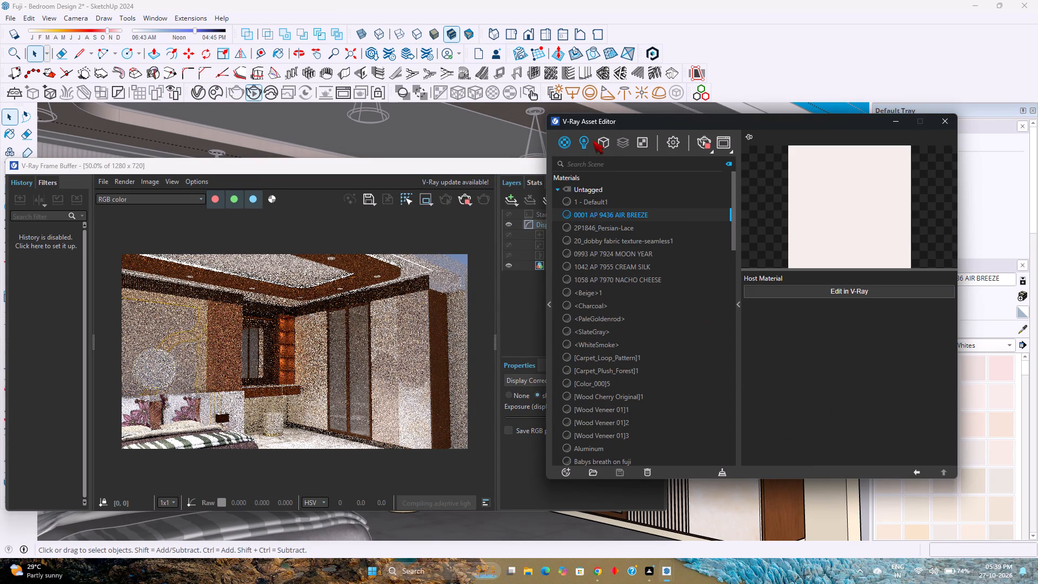
left_click(585, 137)
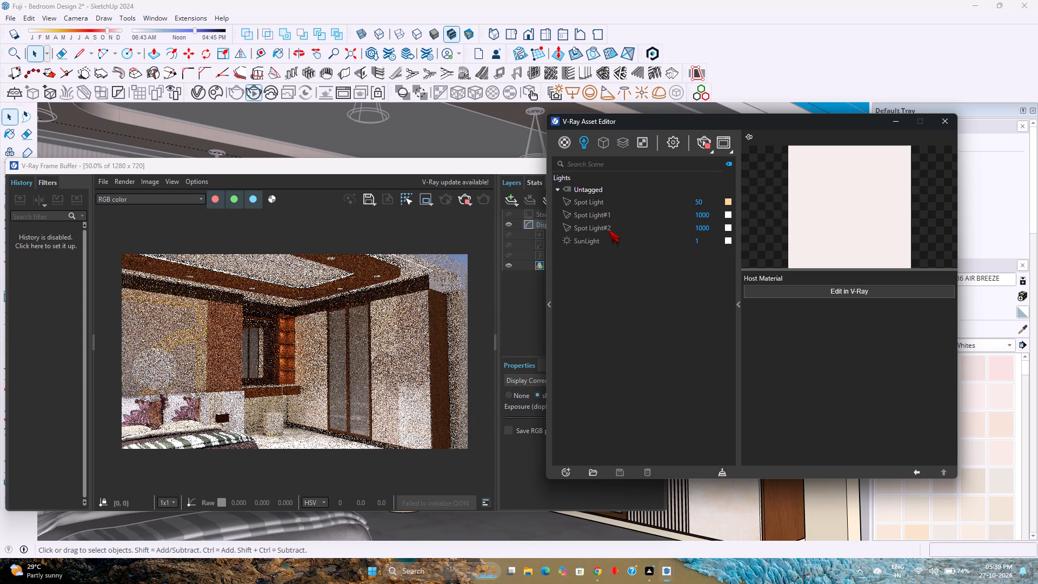
left_click(609, 228)
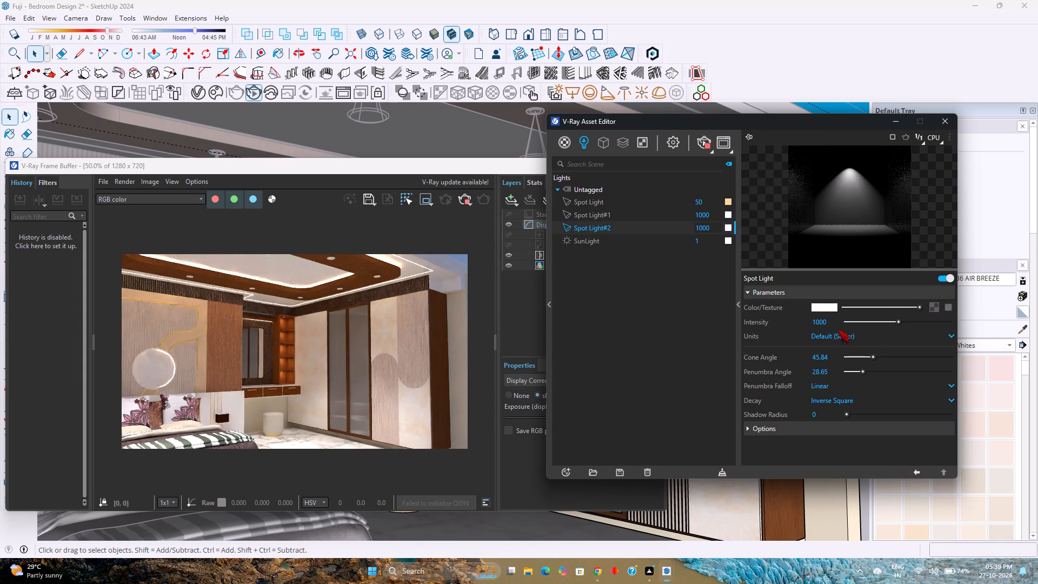
left_click(822, 308)
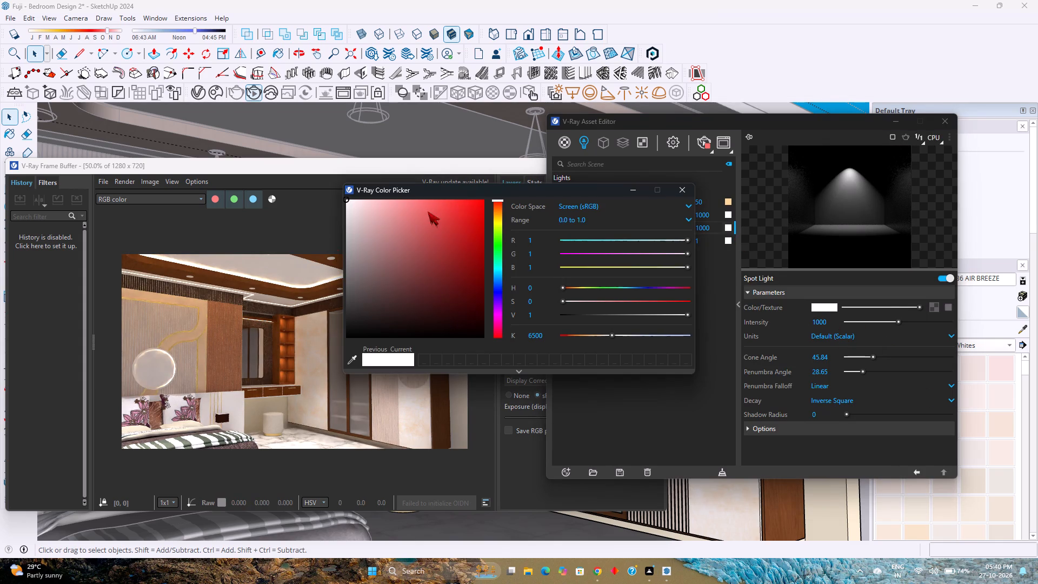
left_click(494, 213)
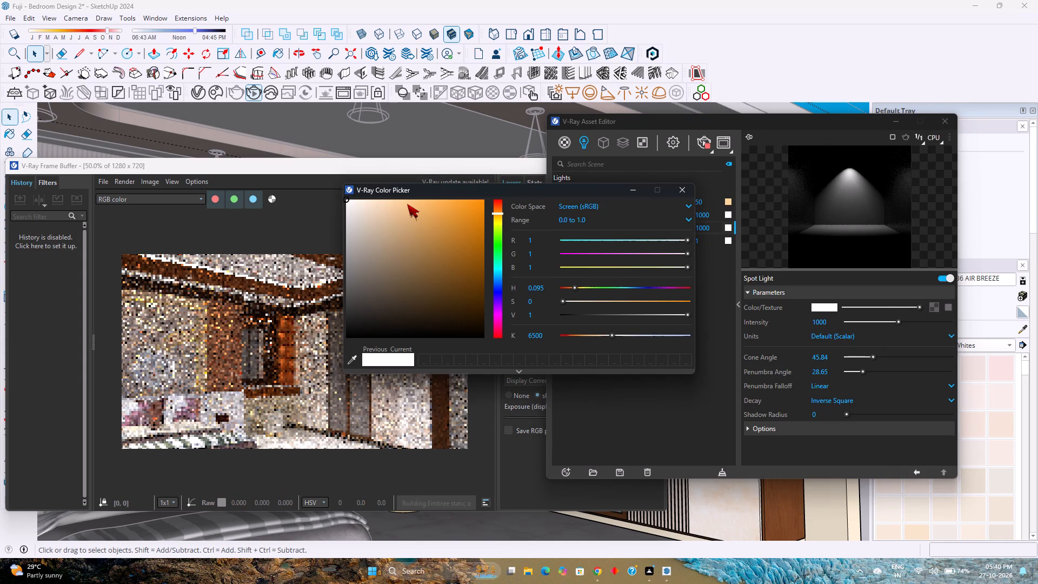
left_click(407, 204)
left_click(389, 200)
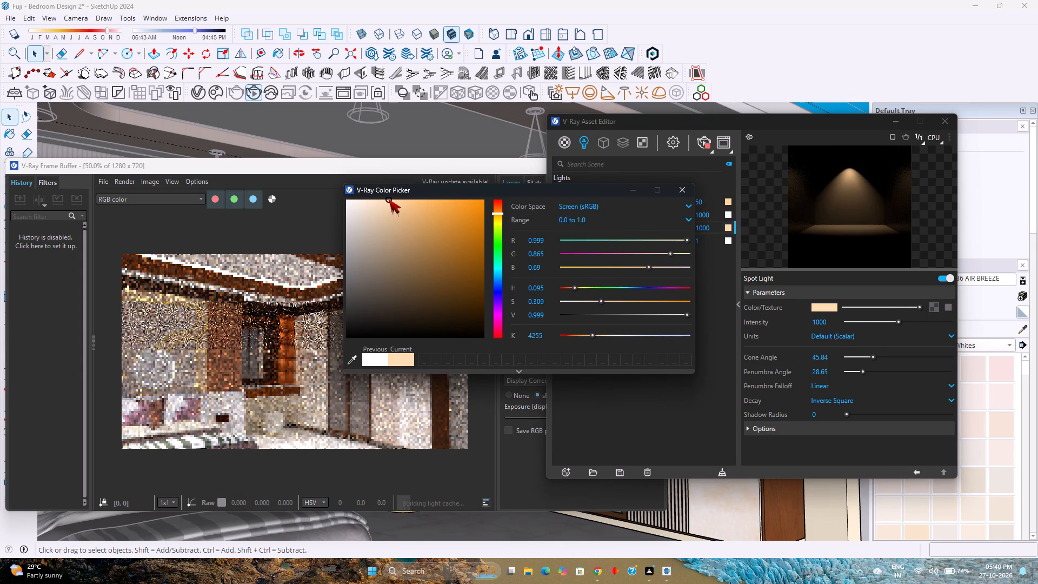
Set Spot Light#2's intensity units to Radiance (W/m^2/sr) and its penumbra falloff to Smooth Cubic.
left_click(855, 333)
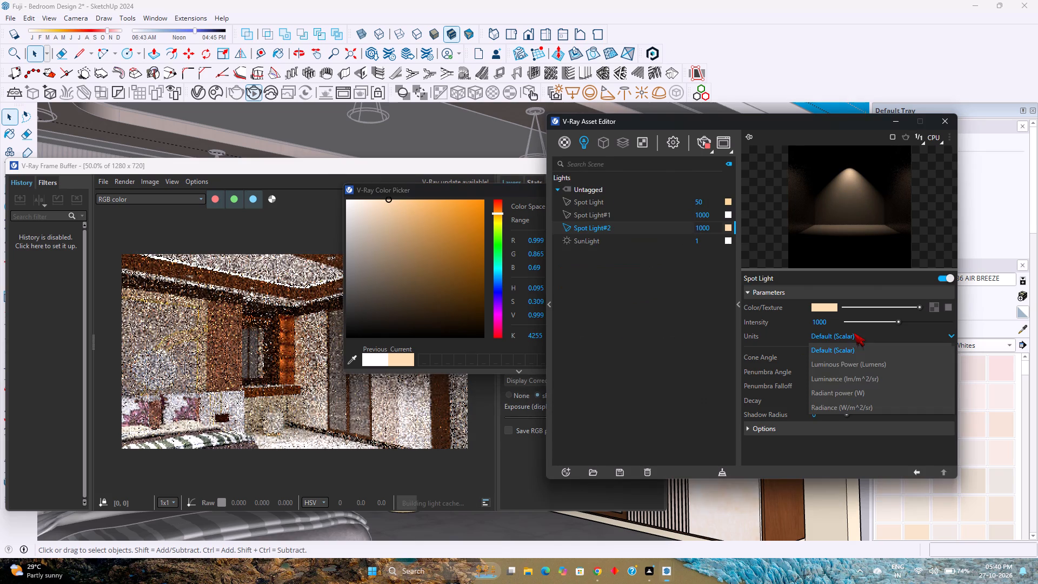
left_click(859, 405)
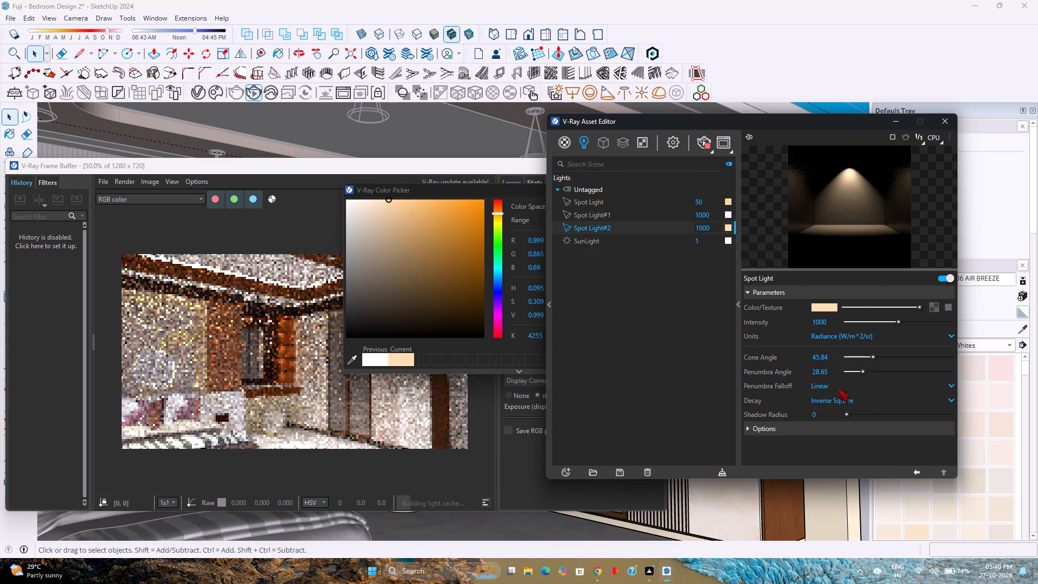
left_click(838, 389)
left_click(833, 416)
Try Inverse Cube decay for Spot Light#2, settle on Inverse, and close the colour picker.
left_click(838, 402)
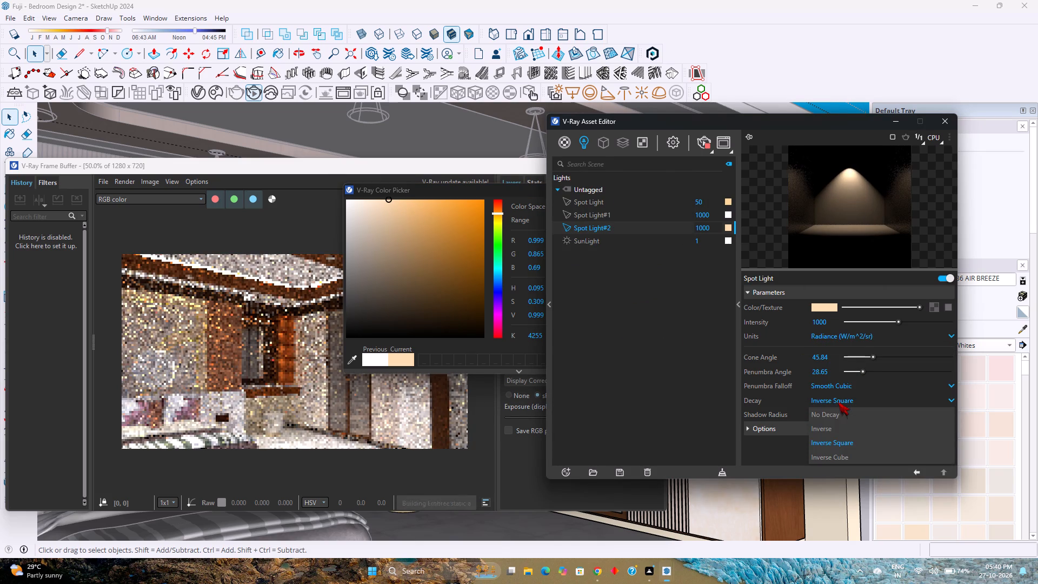
left_click(842, 454)
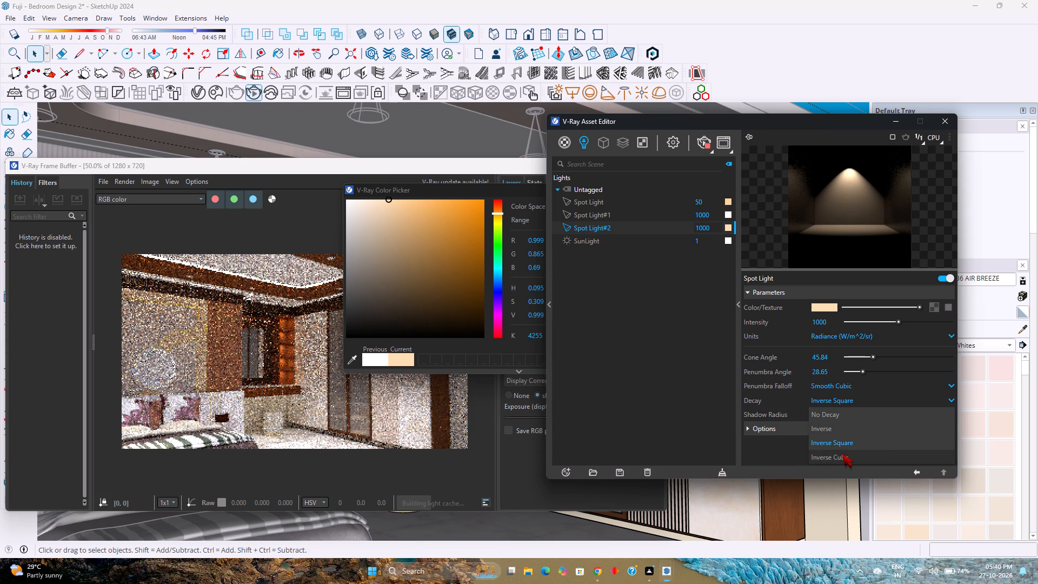
left_click(820, 402)
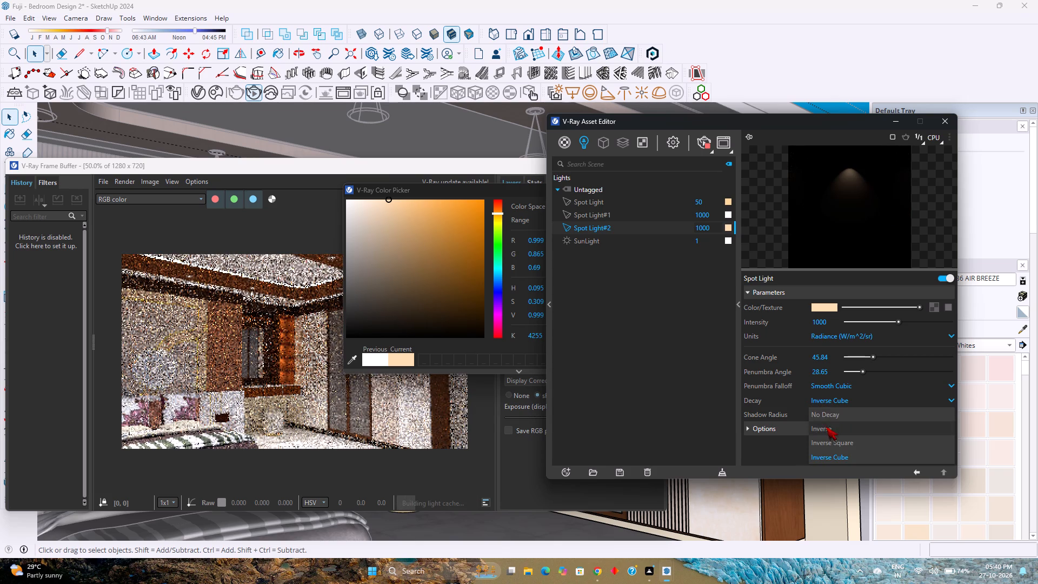
left_click(827, 428)
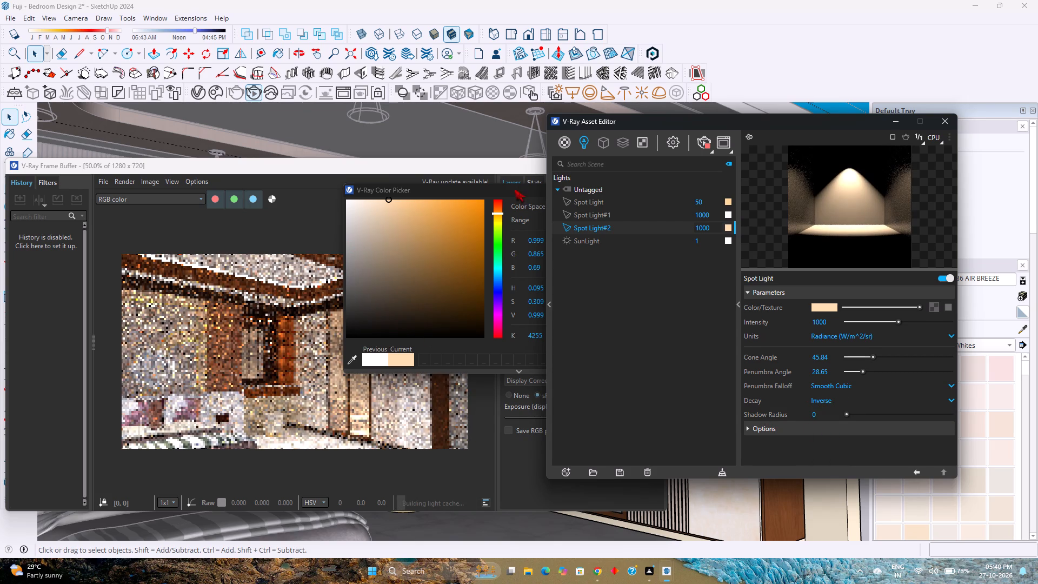
left_click(455, 193)
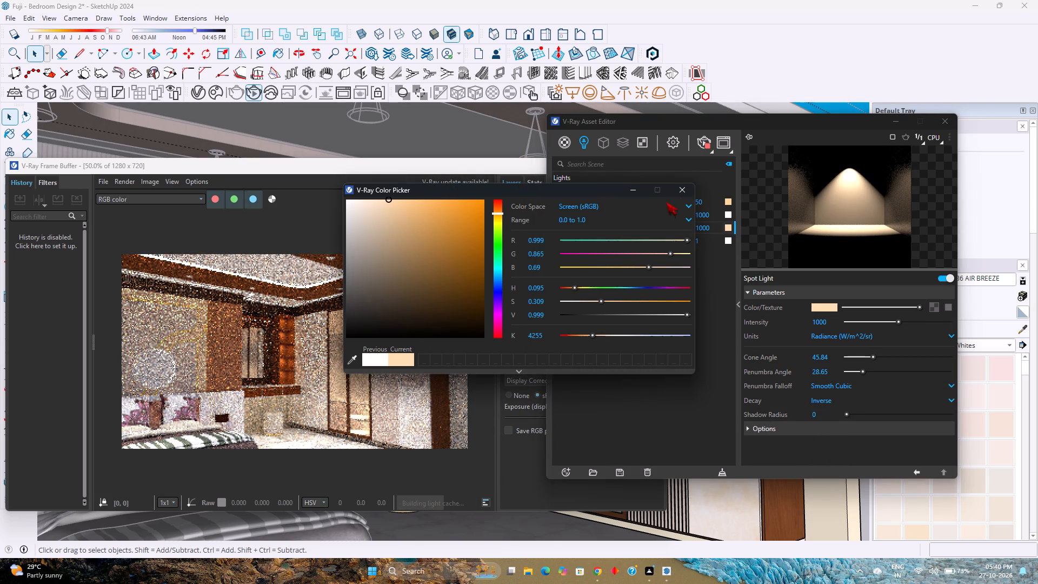
left_click(686, 194)
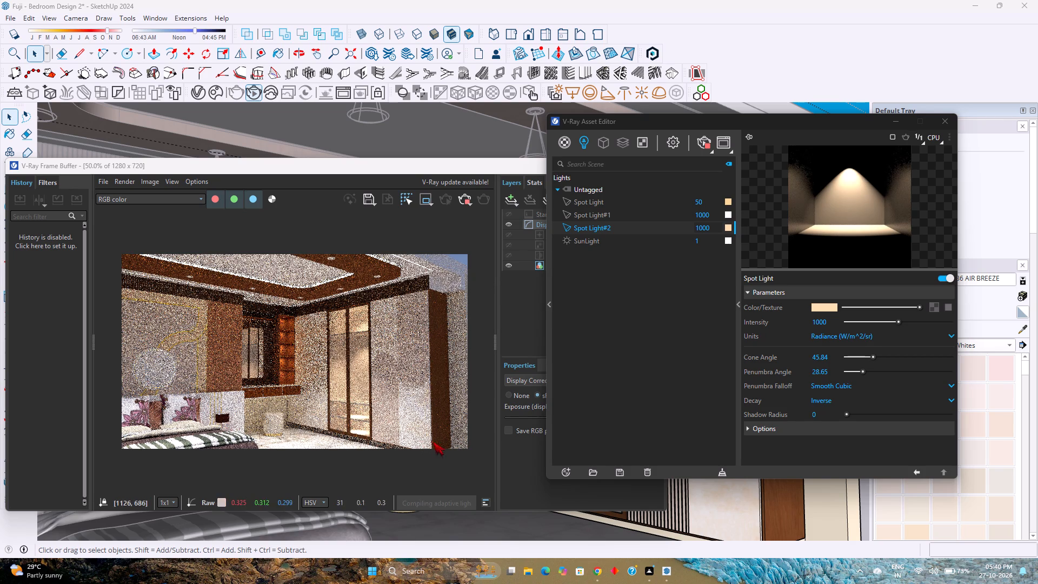
Narrow Spot Light#2's cone angle to about 23.5 and widen its penumbra angle to about 55.43.
scroll(796, 395, "up", 3)
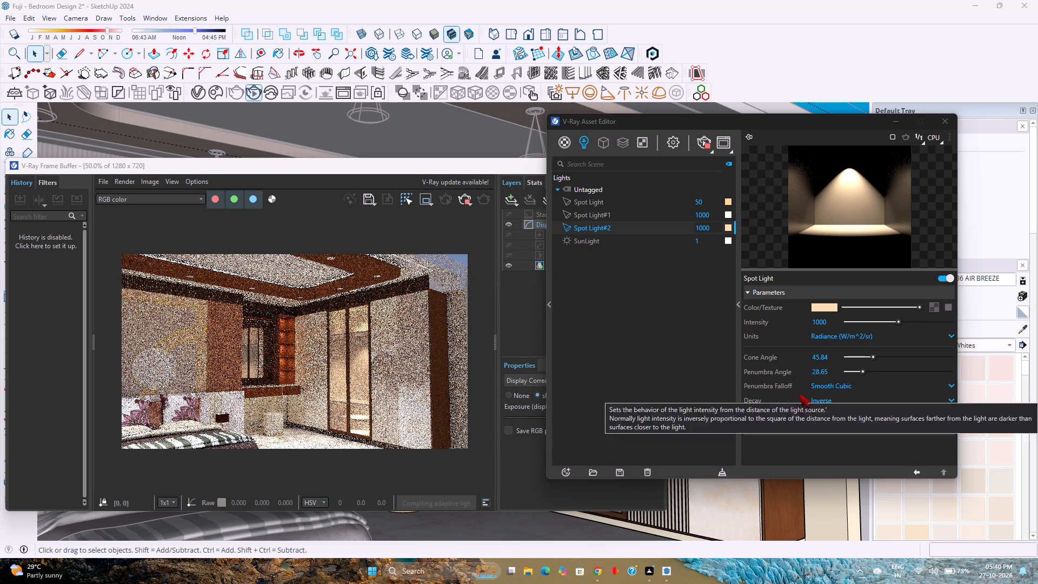
left_click(867, 373)
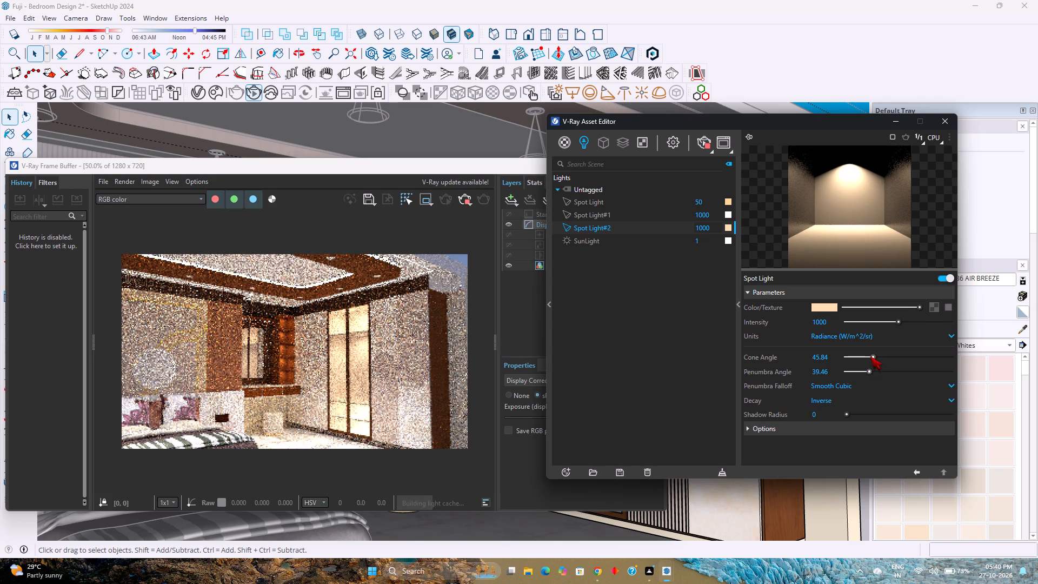
left_click_drag(867, 370, 856, 372)
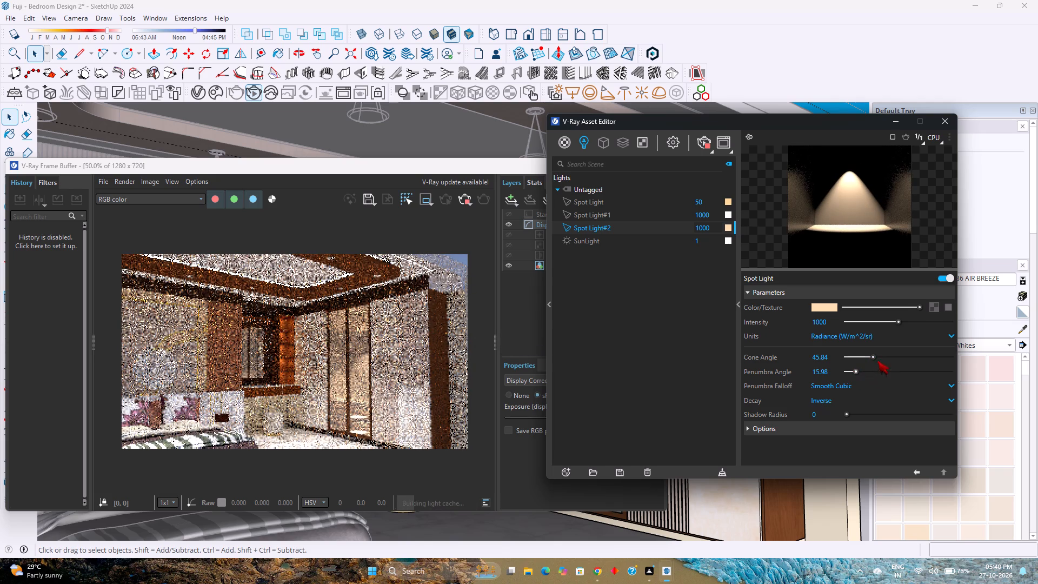
left_click_drag(870, 356, 860, 356)
left_click_drag(857, 371, 879, 371)
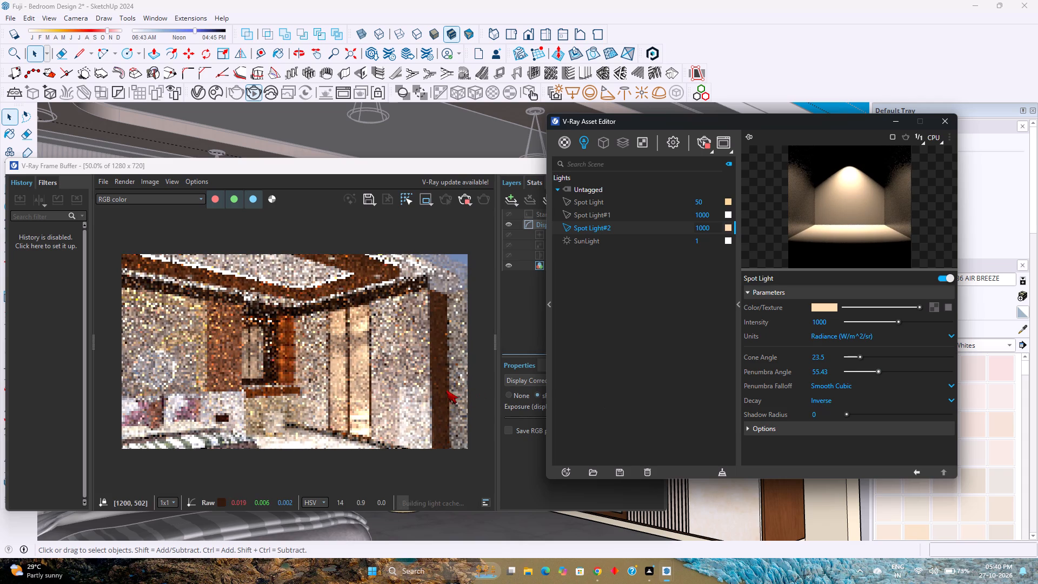
Inspect the wardrobe area closely in the interactive render and set Spot Light#2's intensity to 500.
scroll(446, 390, "down", 2)
scroll(303, 372, "up", 4)
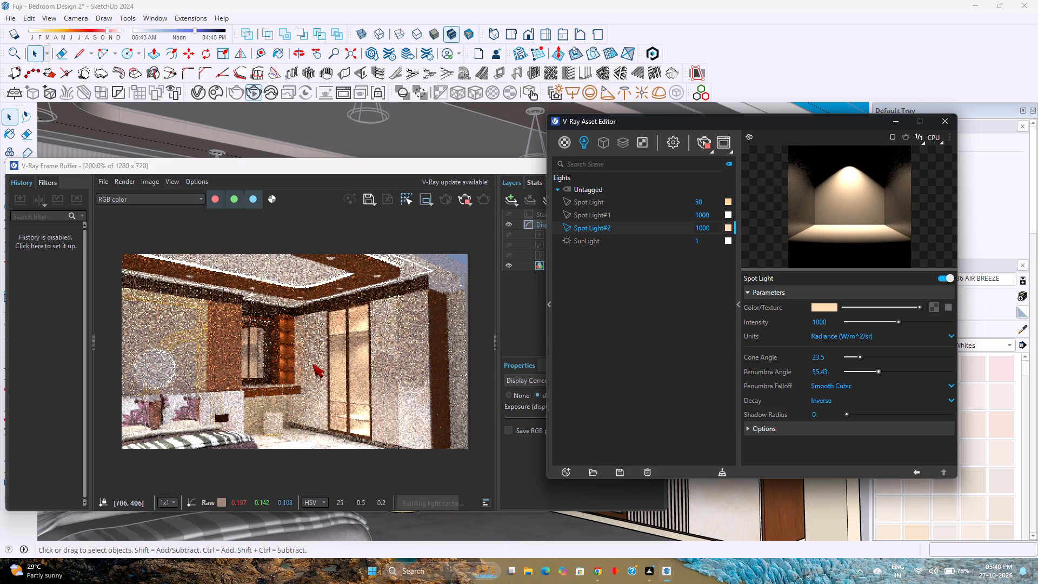
scroll(313, 364, "down", 1)
double_click(835, 324)
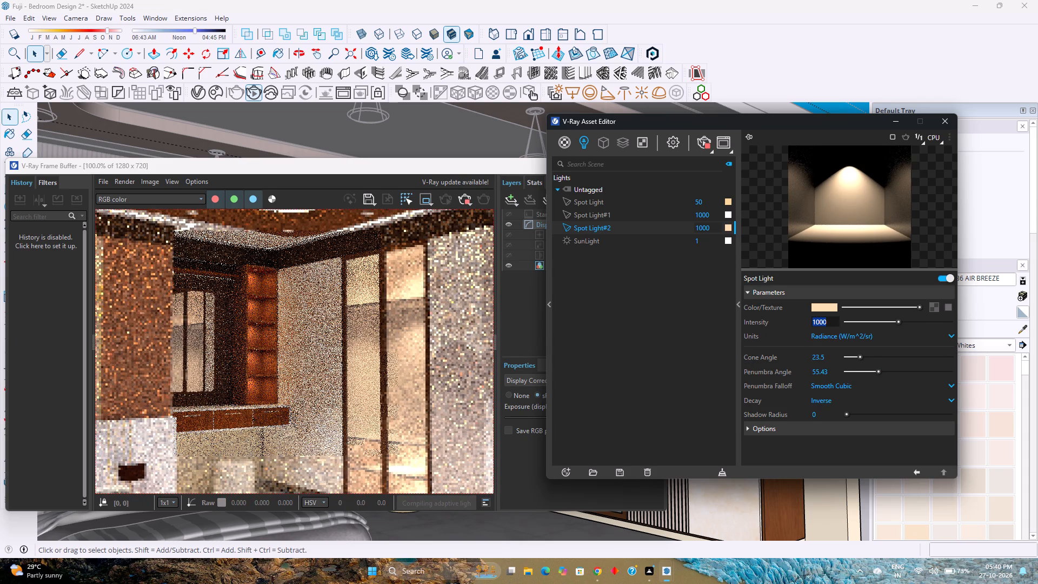
type("500")
key("Return")
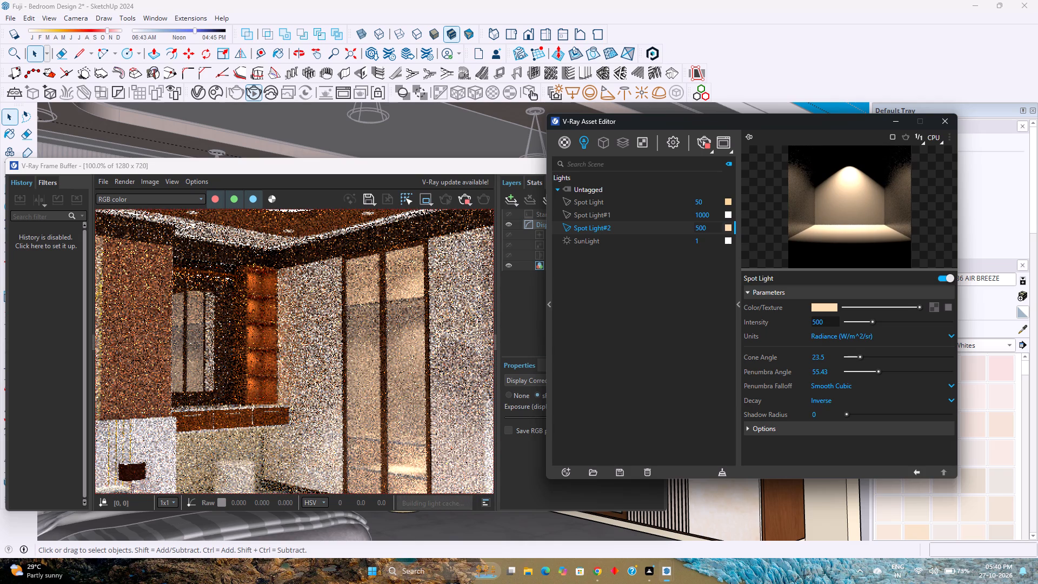
Widen Spot Light#2's penumbra angle to about 80.79 for softer light under the wardrobe shelves.
left_click_drag(880, 374, 893, 374)
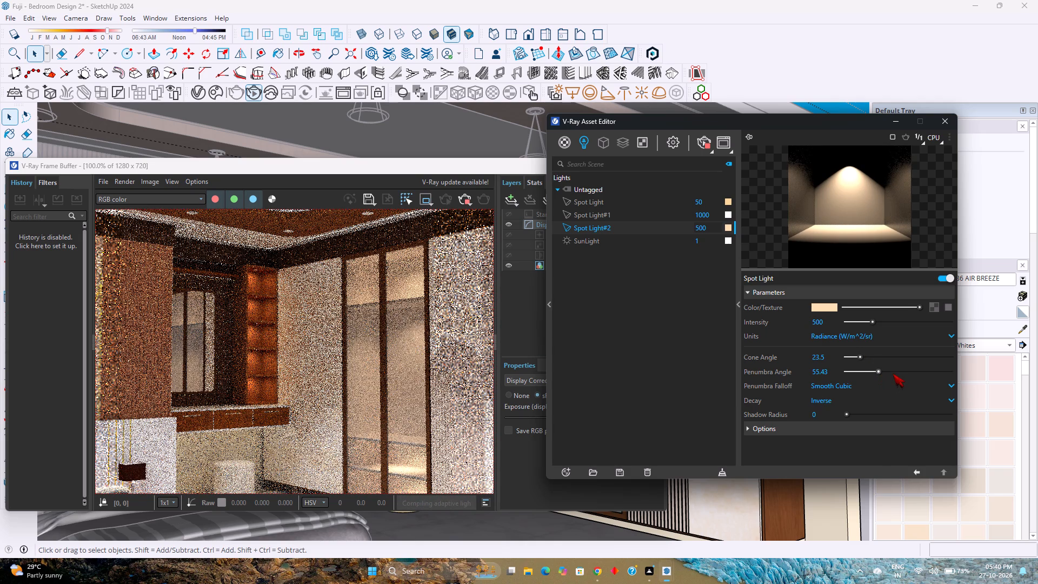
left_click_drag(893, 374, 893, 373)
left_click_drag(884, 372, 893, 372)
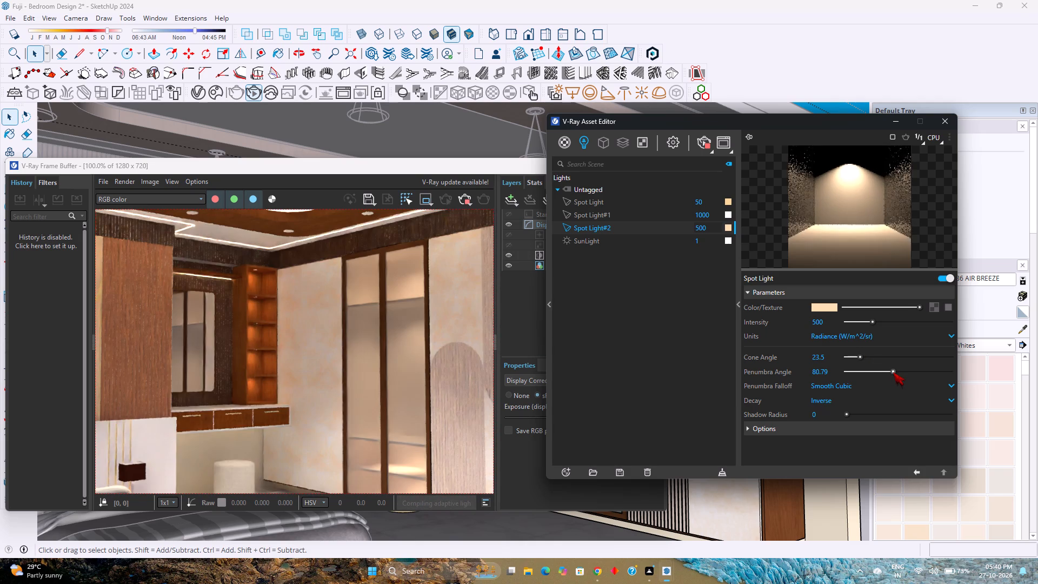
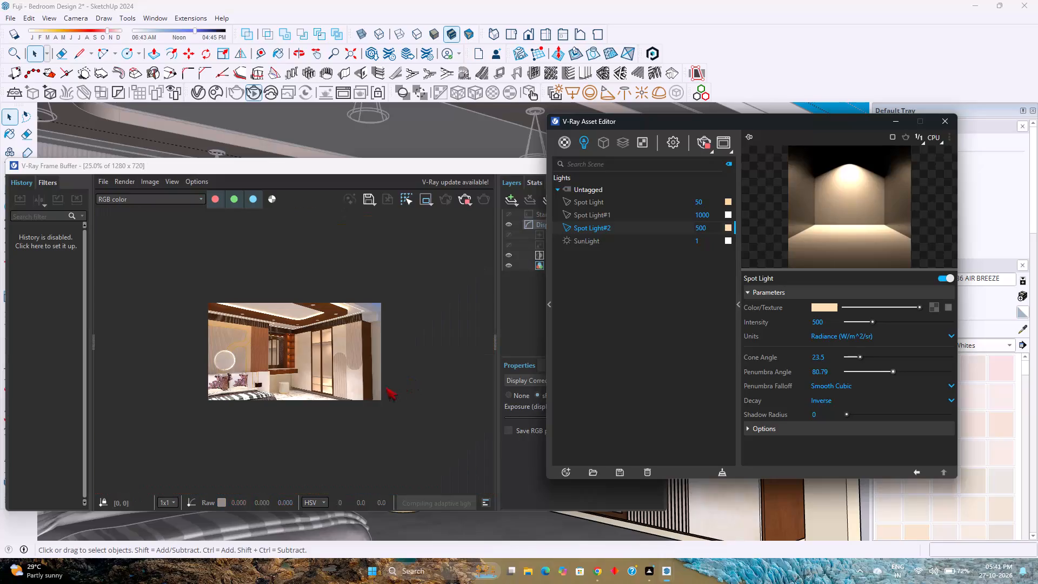
Inspect the wardrobe lighting in the interactive render and set Spot Light#2's shadow radius to 5 for softer shadows.
scroll(343, 374, "up", 3)
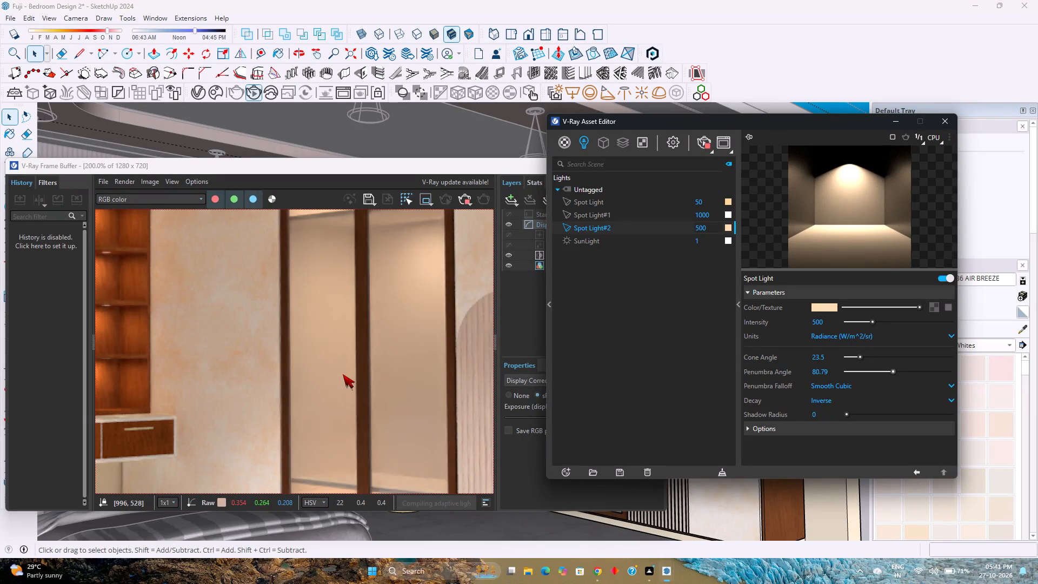
scroll(343, 374, "down", 1)
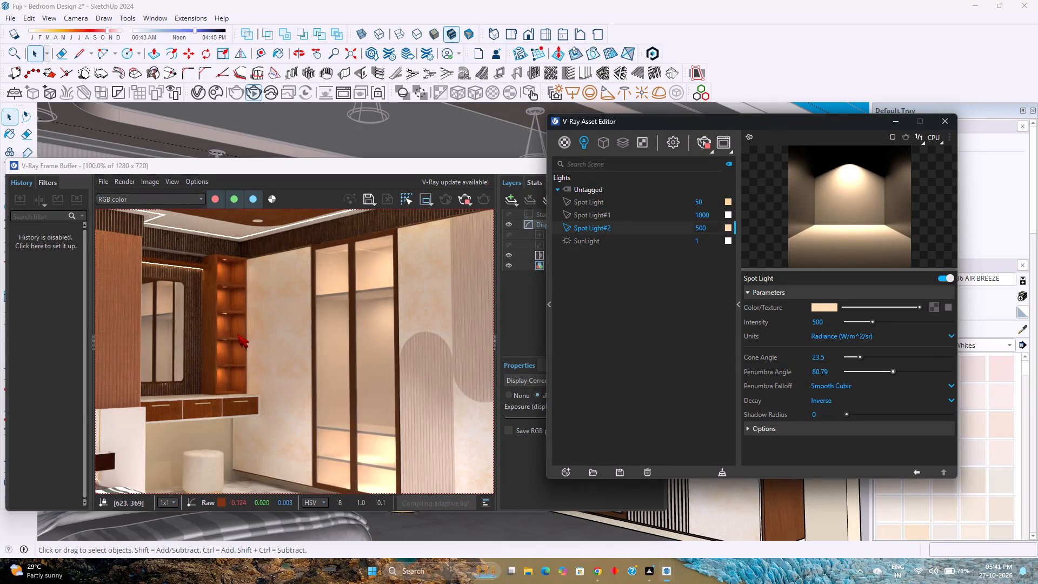
scroll(231, 351, "down", 1)
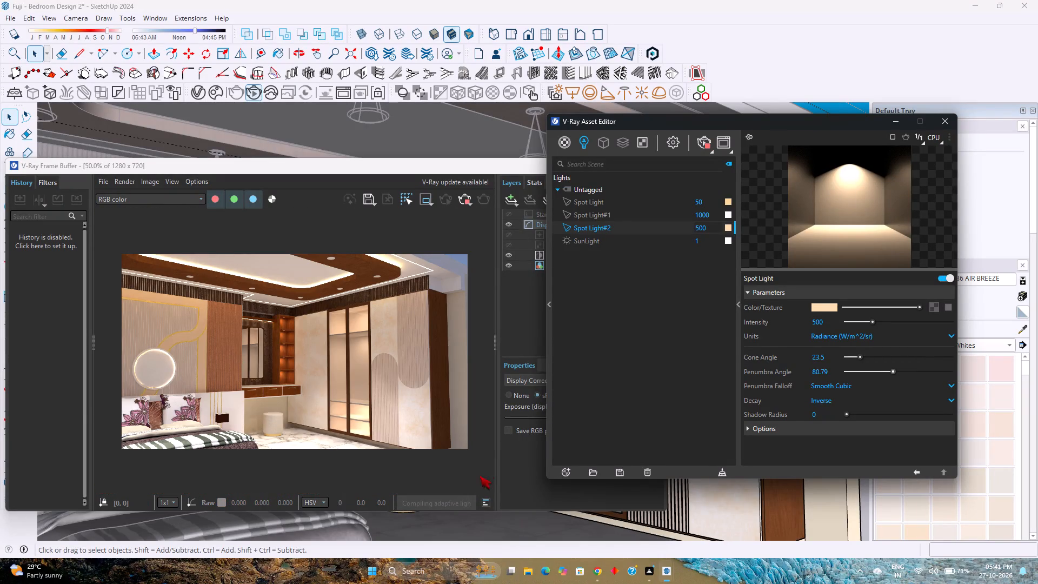
left_click(854, 416)
left_click_drag(860, 416, 895, 416)
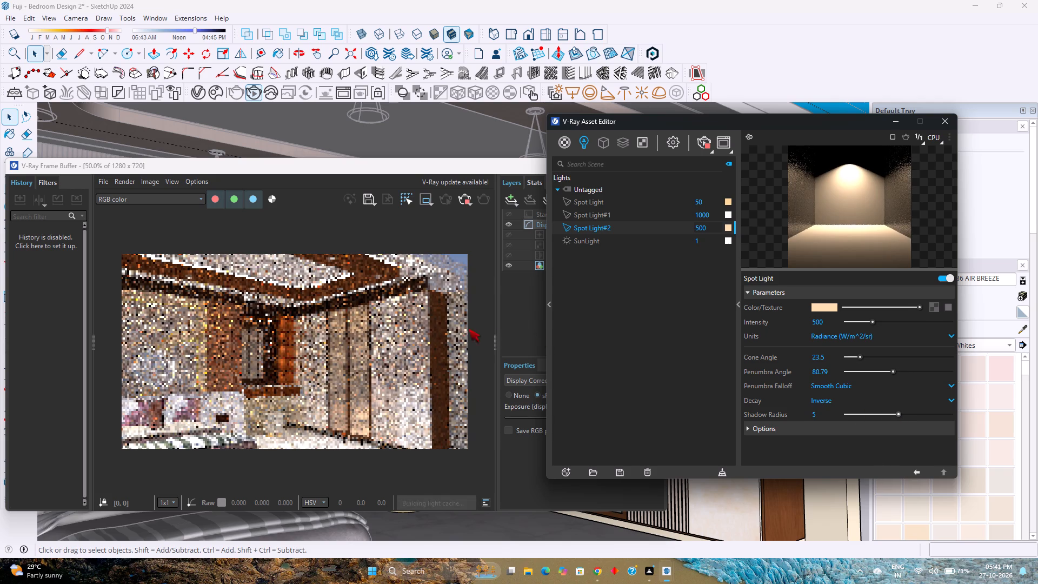
scroll(355, 379, "up", 1)
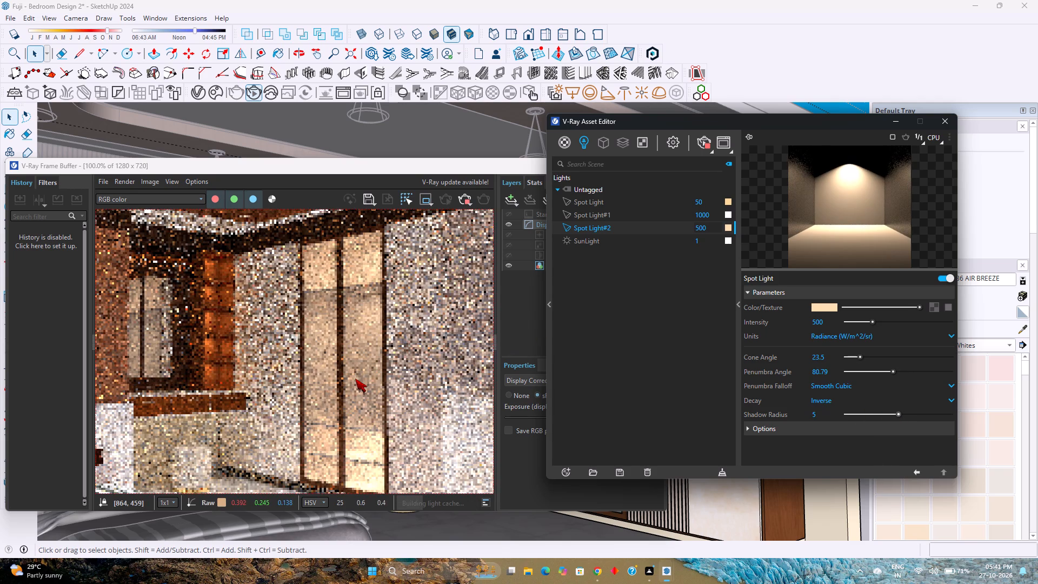
scroll(355, 379, "down", 1)
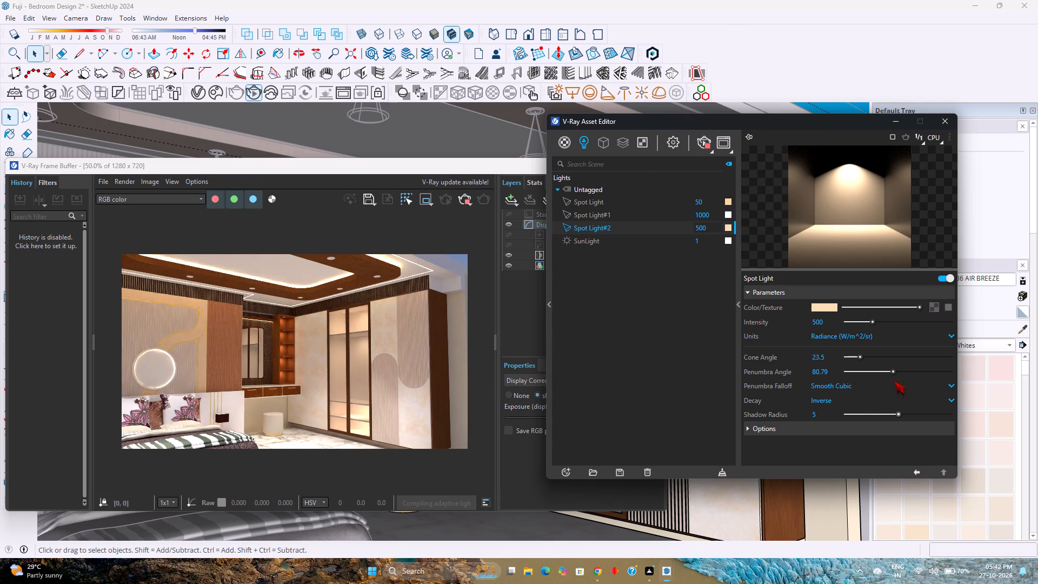
Set Spot Light#2's intensity to 450.
double_click(824, 322)
type("540")
key("BackSpace")
key("BackSpace")
key("BackSpace")
type("450")
key("Return")
key("space")
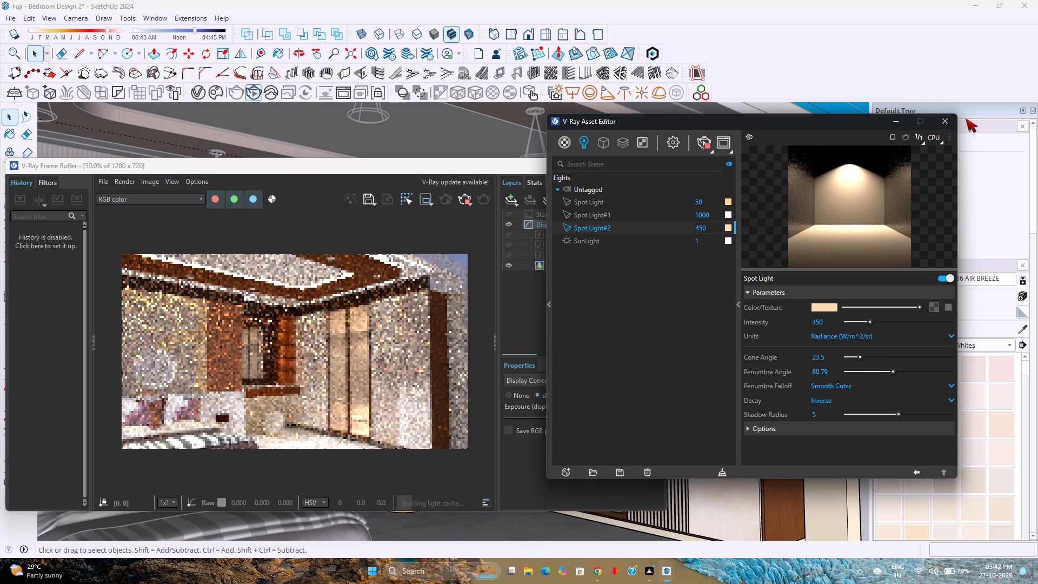
Close the V-Ray Asset Editor and the Frame Buffer to return to the bedroom model.
left_click(954, 118)
scroll(597, 266, "down", 1)
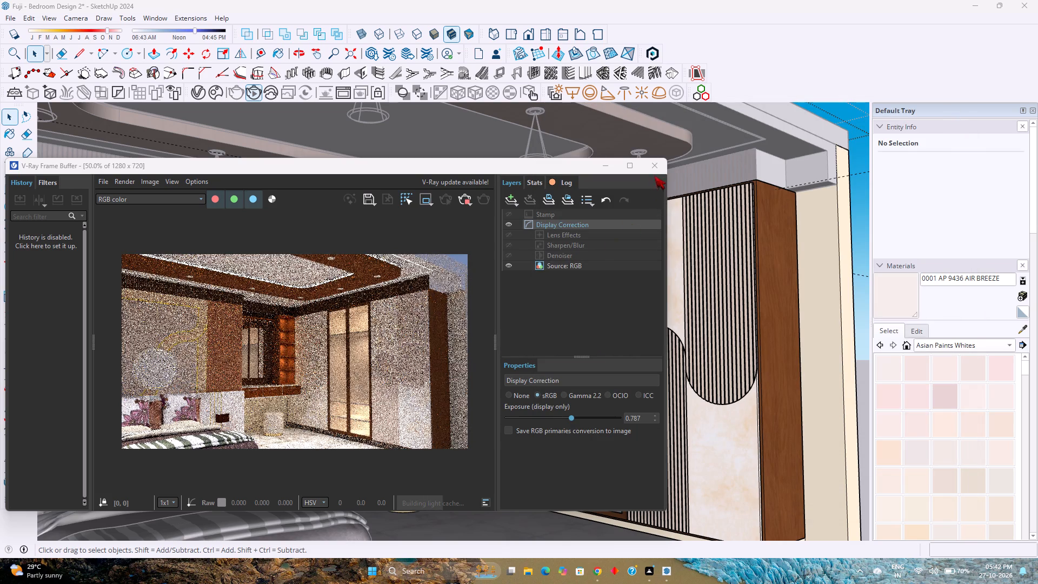
left_click(654, 171)
key("Escape")
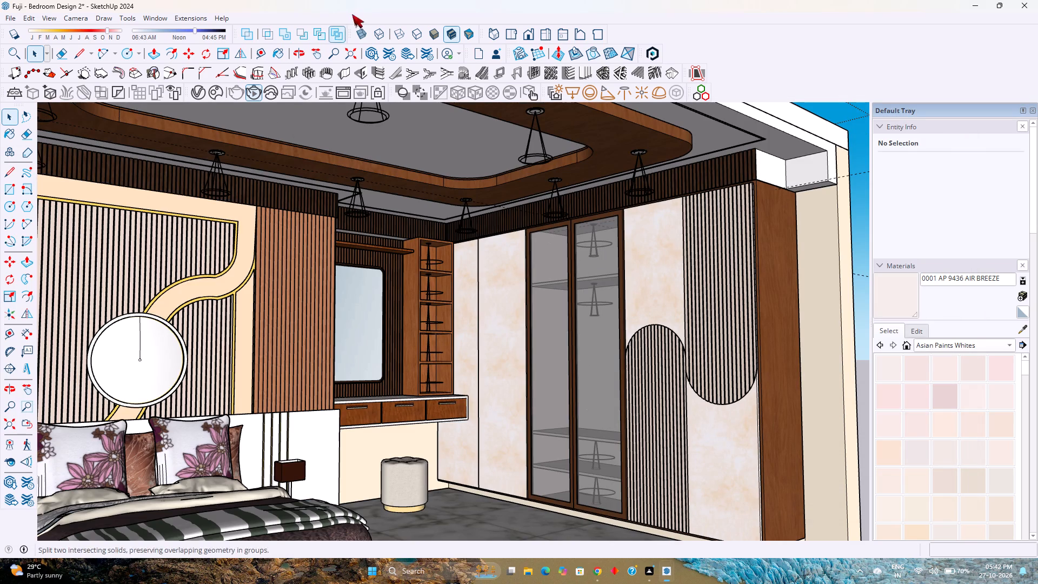
Switch the model to the Front view and delete all construction guides.
left_click(526, 28)
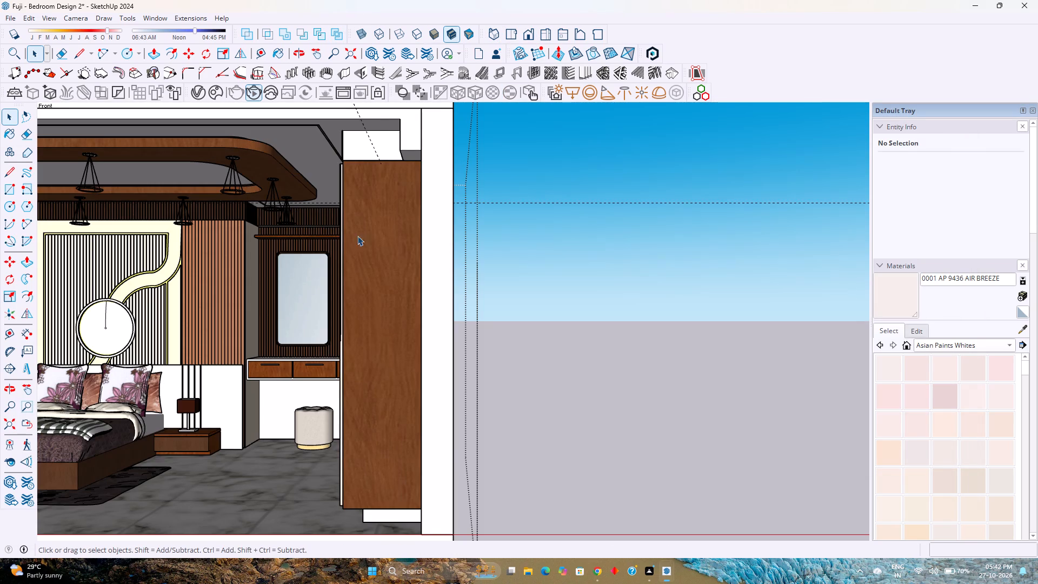
middle_click_drag(354, 240, 673, 254, "shift")
middle_click(675, 254, "shift")
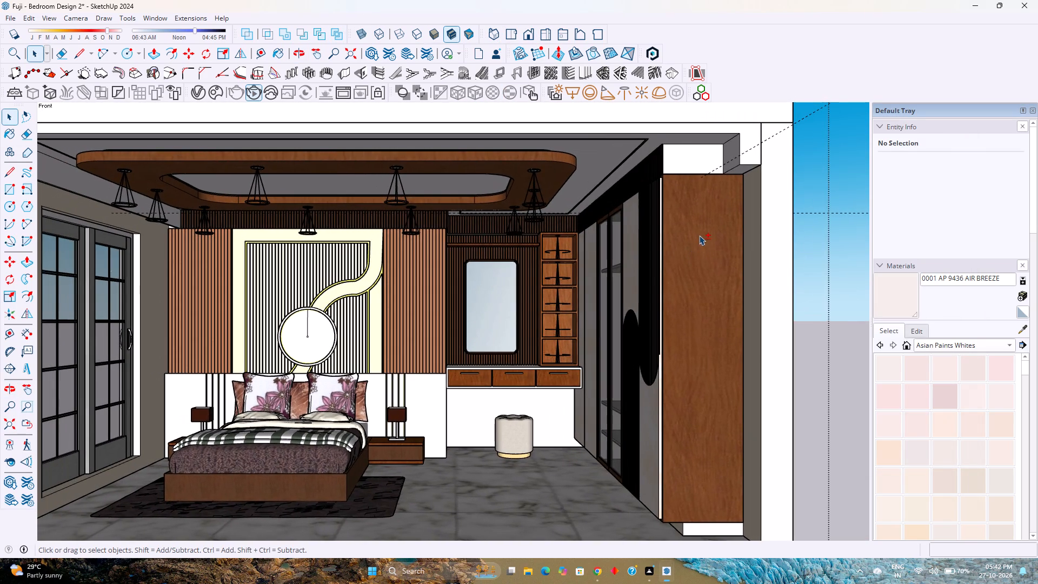
scroll(683, 244, "down", 1)
left_click(31, 14)
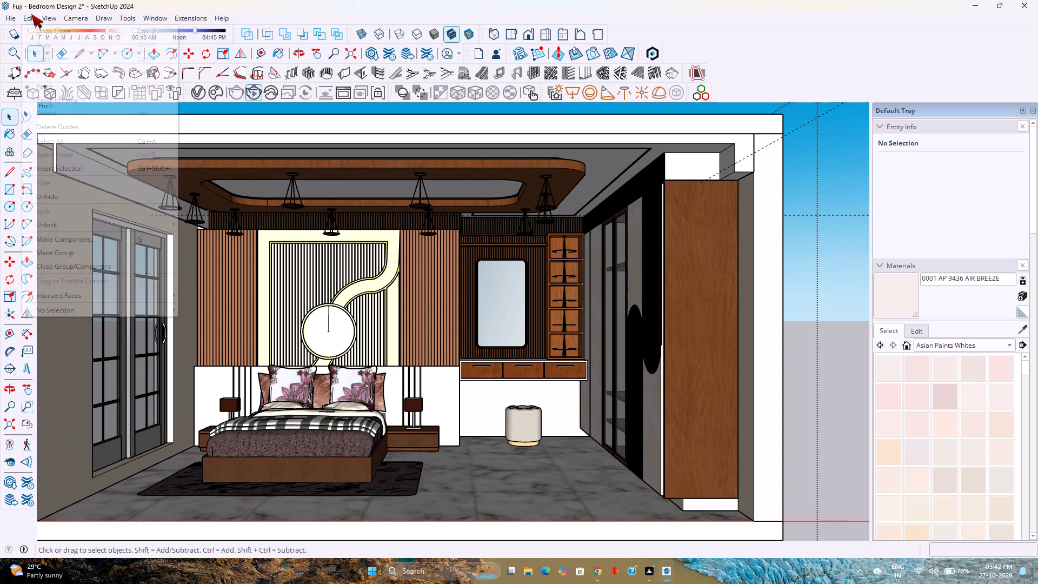
left_click(64, 131)
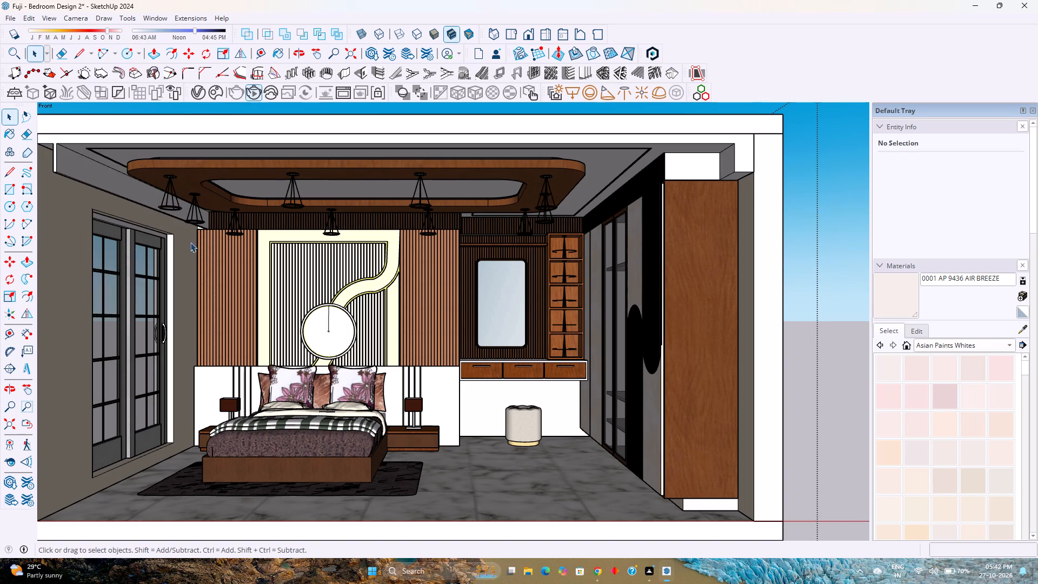
Frame the bedroom from the front so the bed wall, dressing table, ceiling and wardrobe are all in view.
scroll(315, 314, "up", 1)
middle_click_drag(312, 313, 322, 291, "shift")
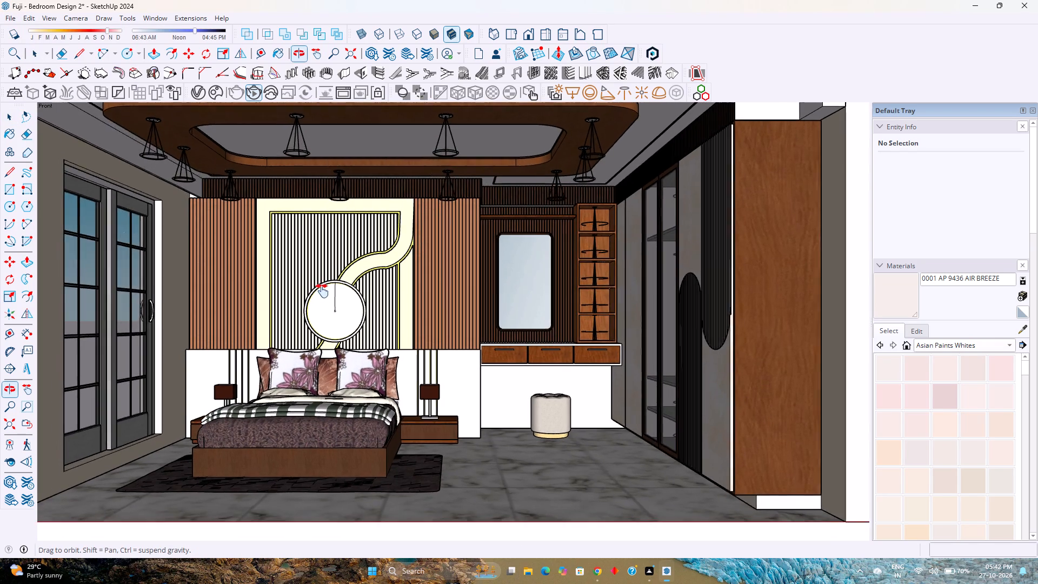
middle_click_drag(322, 291, 336, 310, "shift")
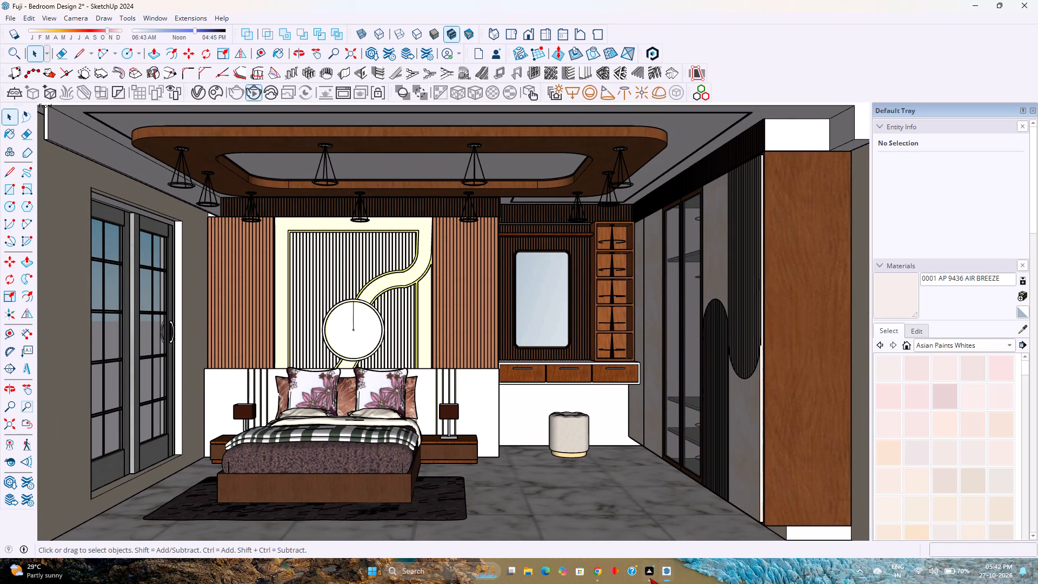
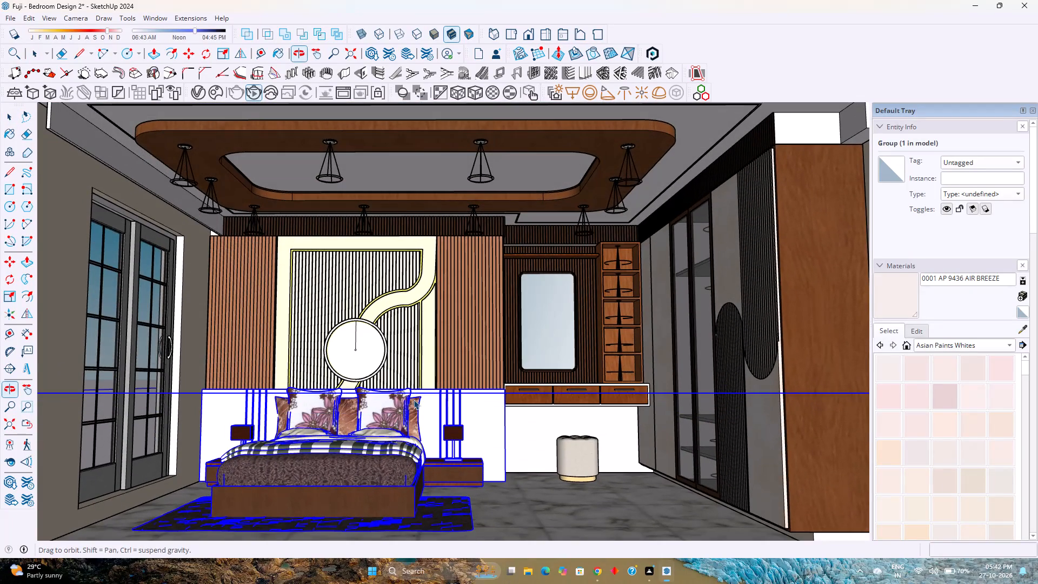
Examine the bedroom from the front, checking the ceiling, bed wall, dressing table and wardrobe from near and far.
scroll(414, 400, "up", 2)
scroll(414, 400, "down", 2)
middle_click(421, 391, "shift")
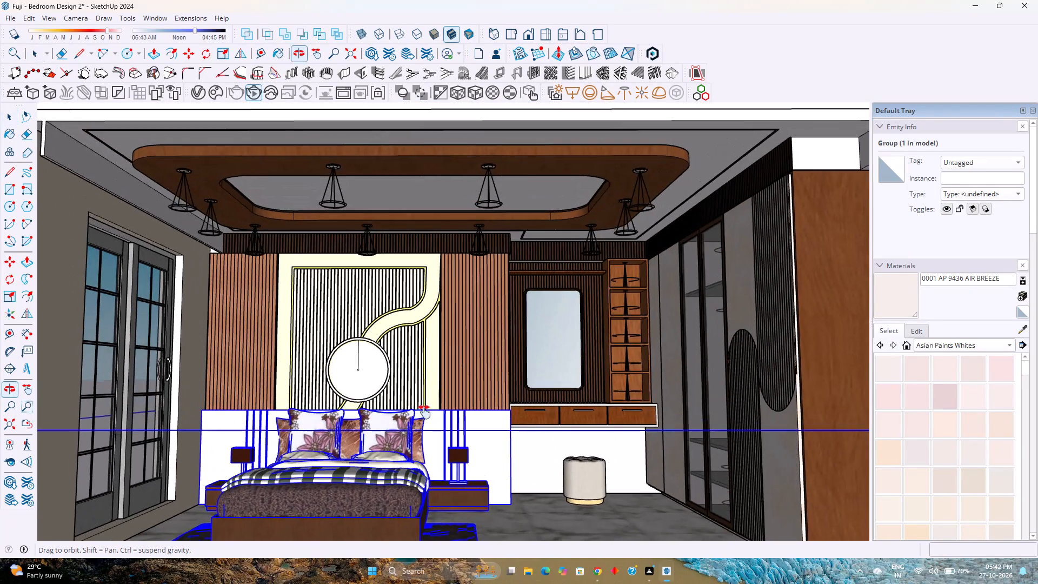
middle_click(425, 384, "shift")
middle_click_drag(425, 395, 427, 403)
middle_click_drag(461, 449, 454, 414, "shift")
middle_click_drag(454, 414, 461, 428)
middle_click(461, 428)
scroll(456, 376, "up", 2)
scroll(456, 376, "down", 3)
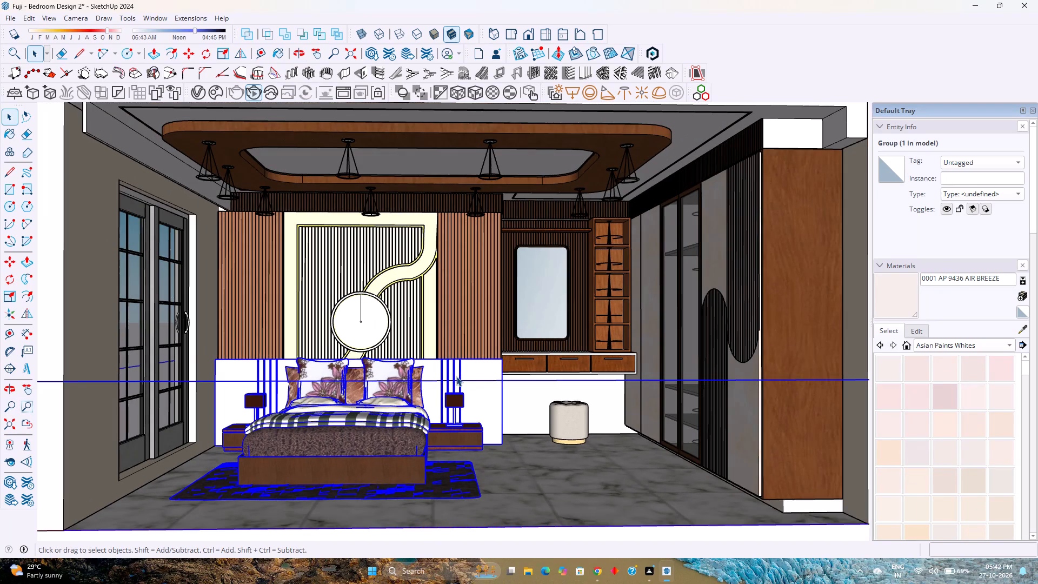
scroll(456, 376, "up", 1)
middle_click_drag(456, 376, 467, 395, "shift")
middle_click_drag(467, 397, 462, 385)
middle_click(462, 385)
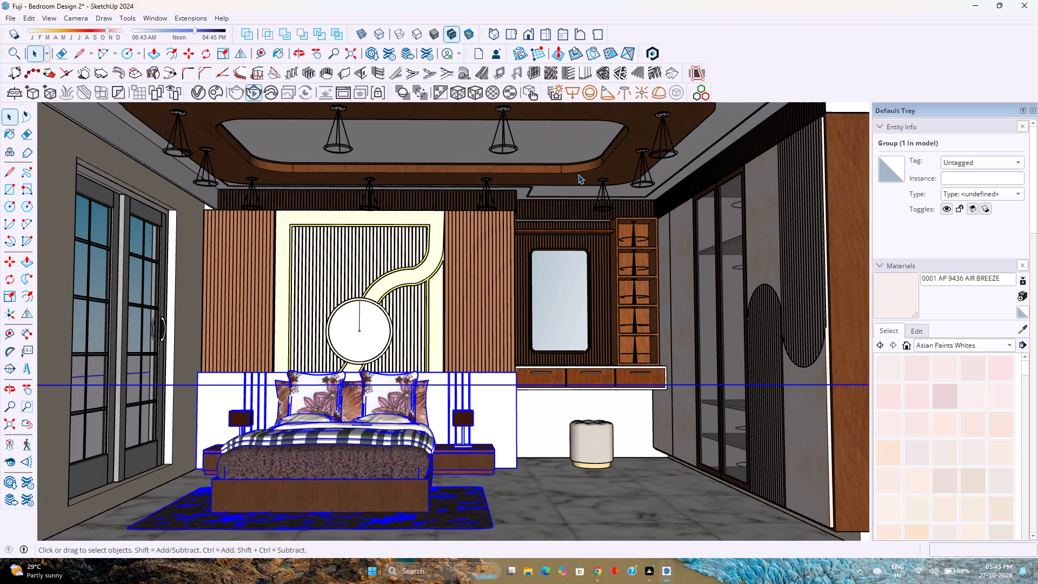
scroll(468, 256, "down", 4)
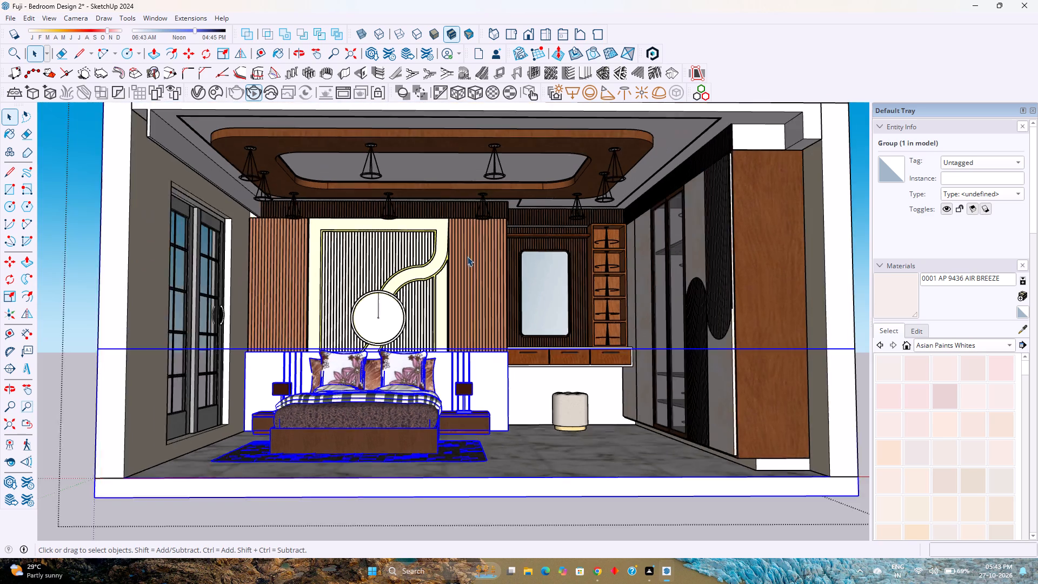
scroll(472, 281, "down", 1)
scroll(685, 187, "up", 1)
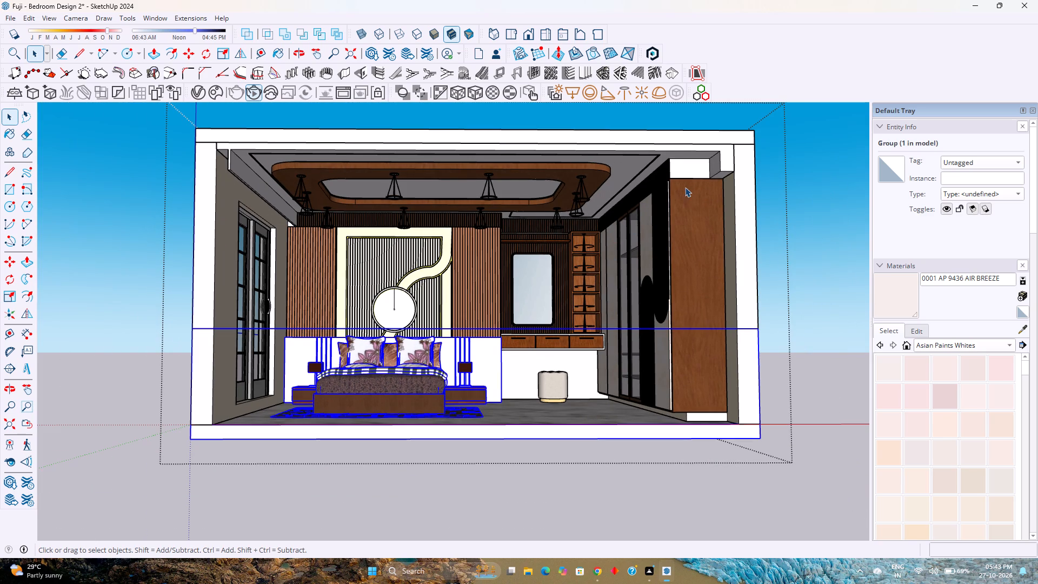
scroll(685, 187, "up", 1)
scroll(420, 295, "up", 3)
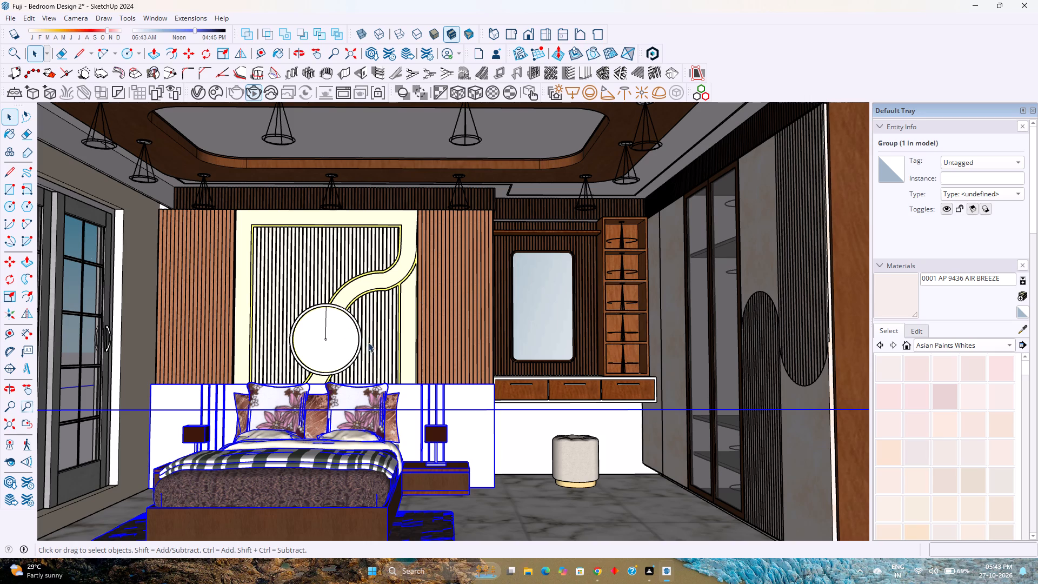
scroll(345, 338, "up", 2)
scroll(345, 338, "down", 3)
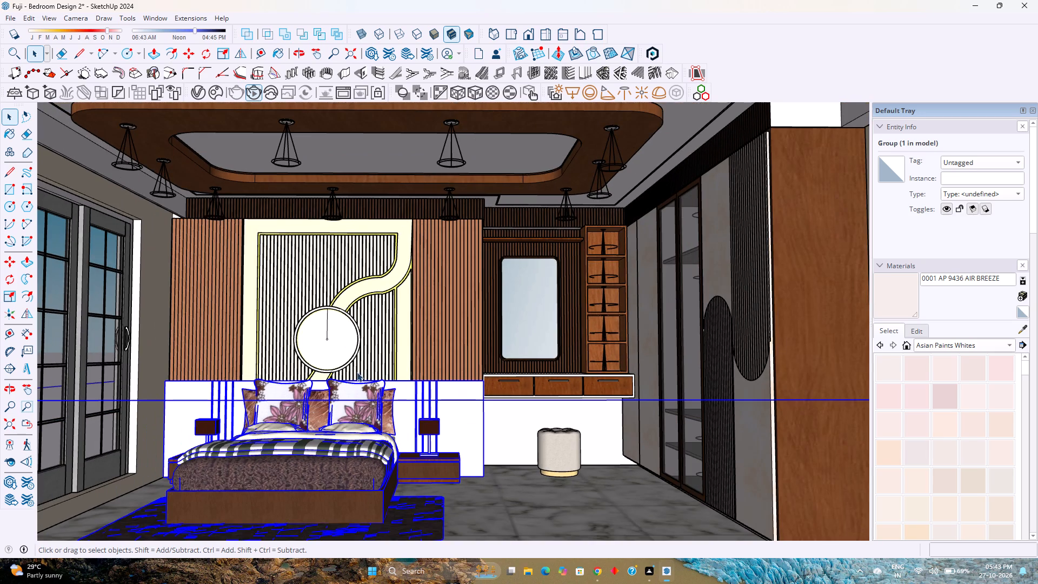
scroll(380, 419, "down", 2)
scroll(380, 419, "up", 2)
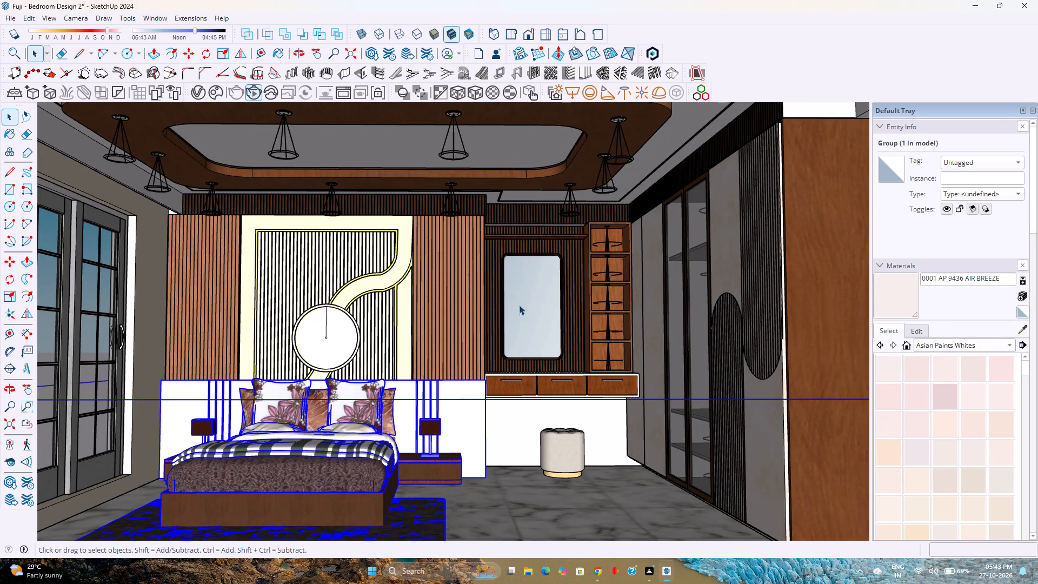
Open 3D Warehouse and search its models for "cloths".
left_click(155, 18)
left_click(187, 101)
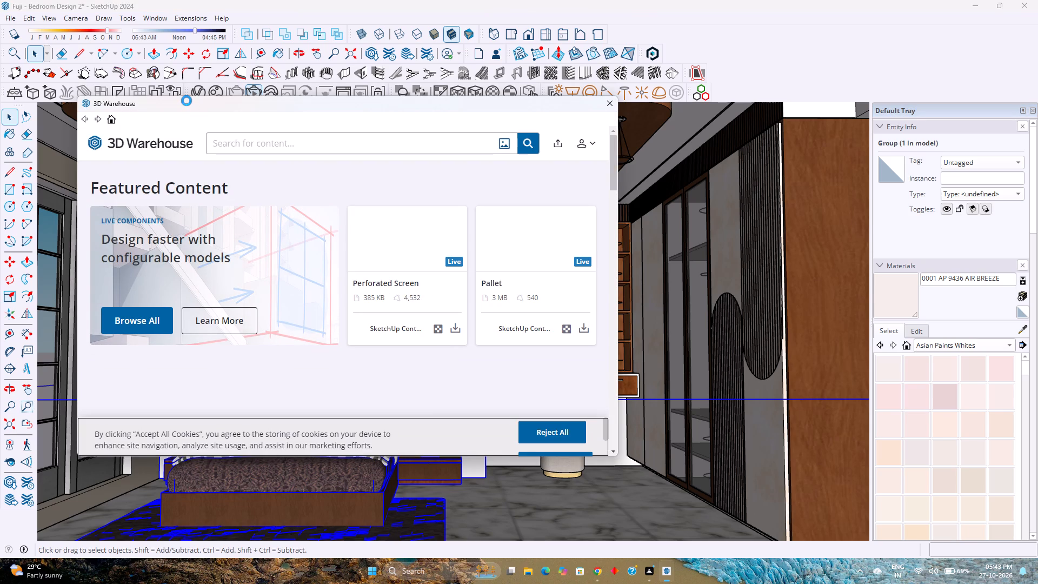
left_click(303, 144)
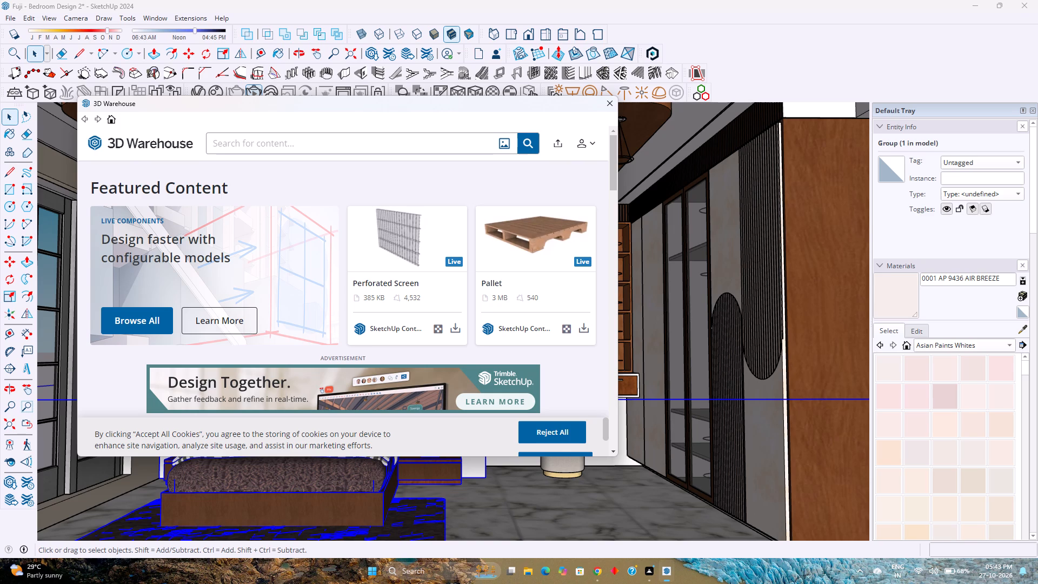
type("cloths")
key("Return")
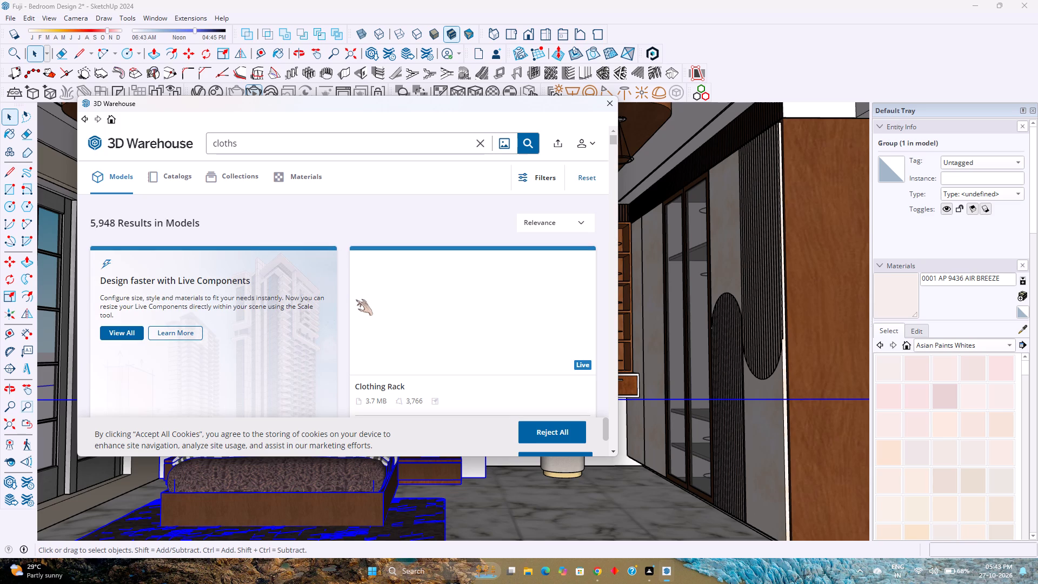
Look through the clothing models in the search results for hanging or folded clothes to furnish the wardrobe.
scroll(356, 300, "down", 2)
scroll(356, 300, "up", 1)
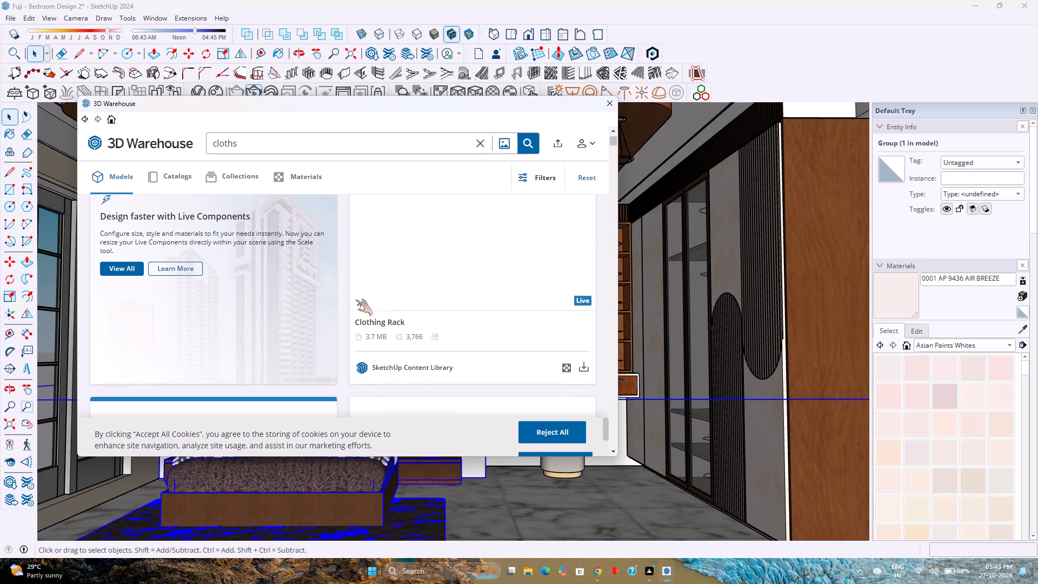
scroll(356, 300, "down", 4)
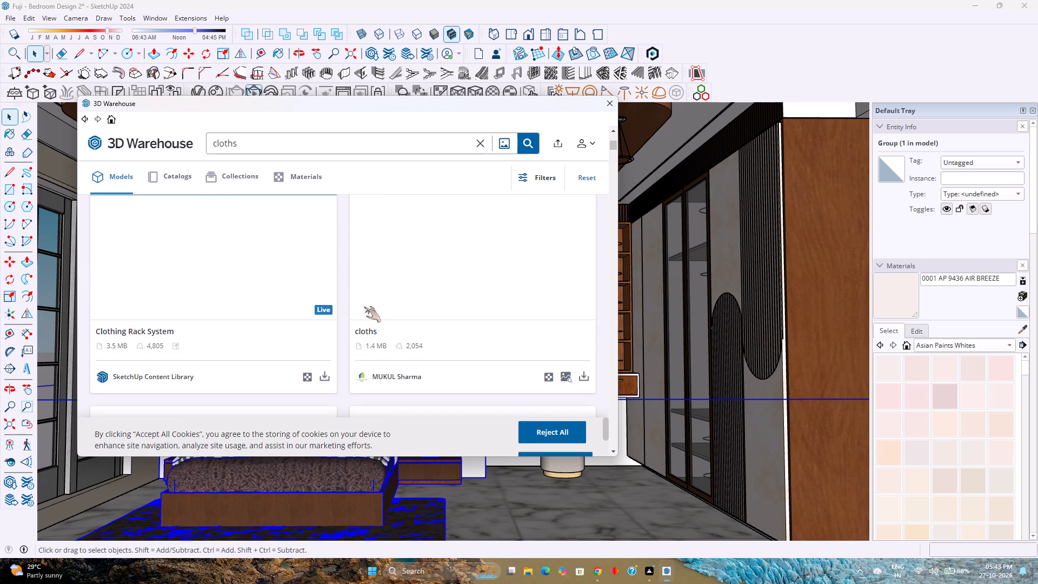
scroll(365, 371, "up", 4)
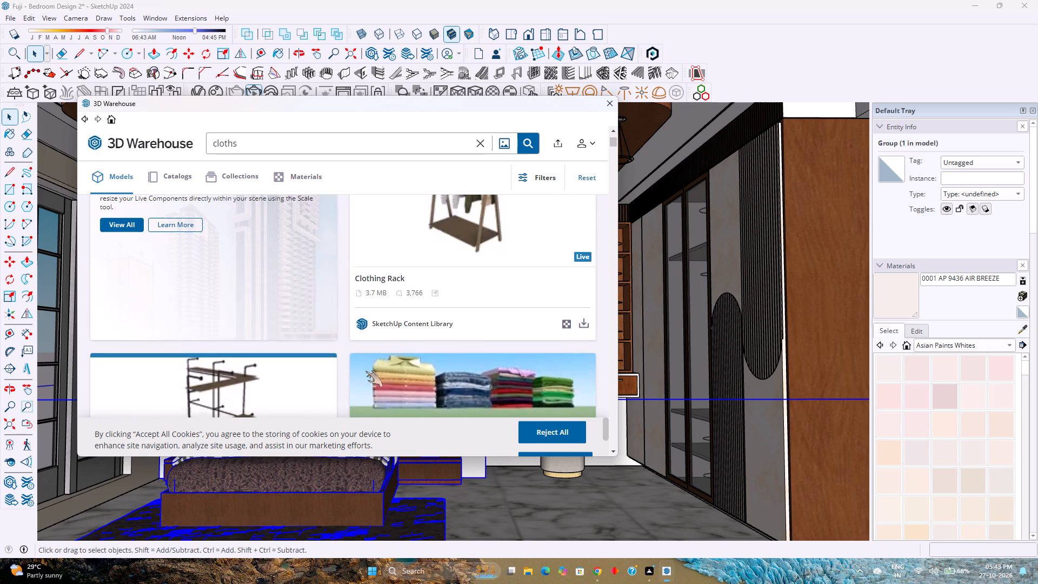
scroll(365, 371, "up", 3)
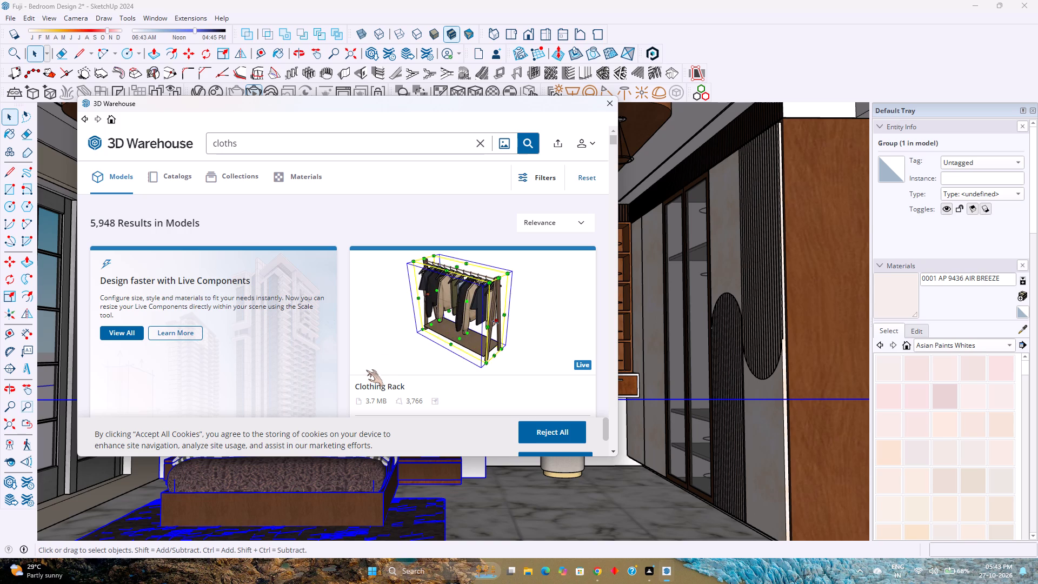
scroll(378, 354, "down", 13)
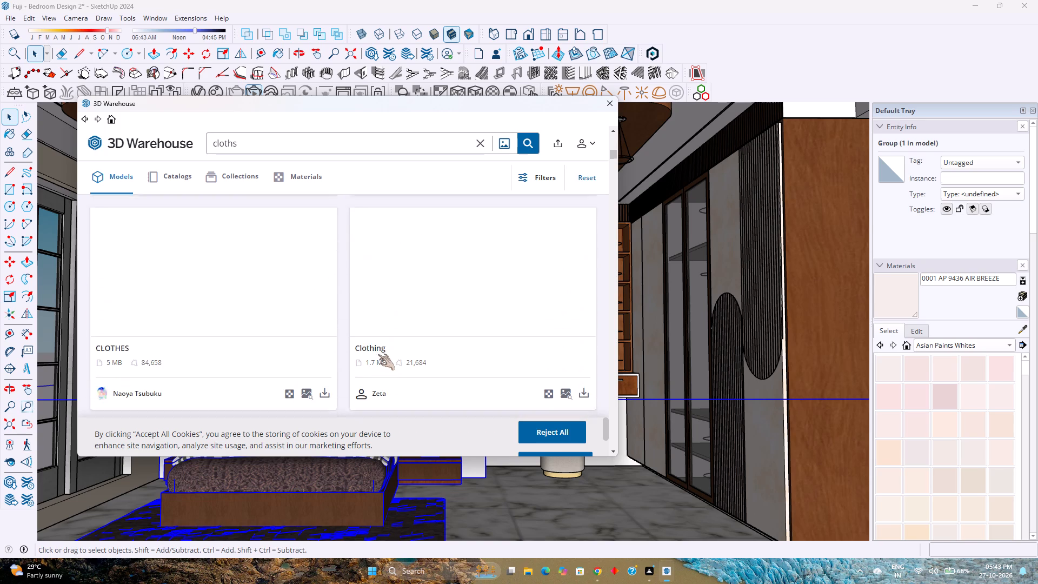
scroll(378, 354, "down", 1)
scroll(378, 354, "up", 2)
scroll(378, 354, "down", 4)
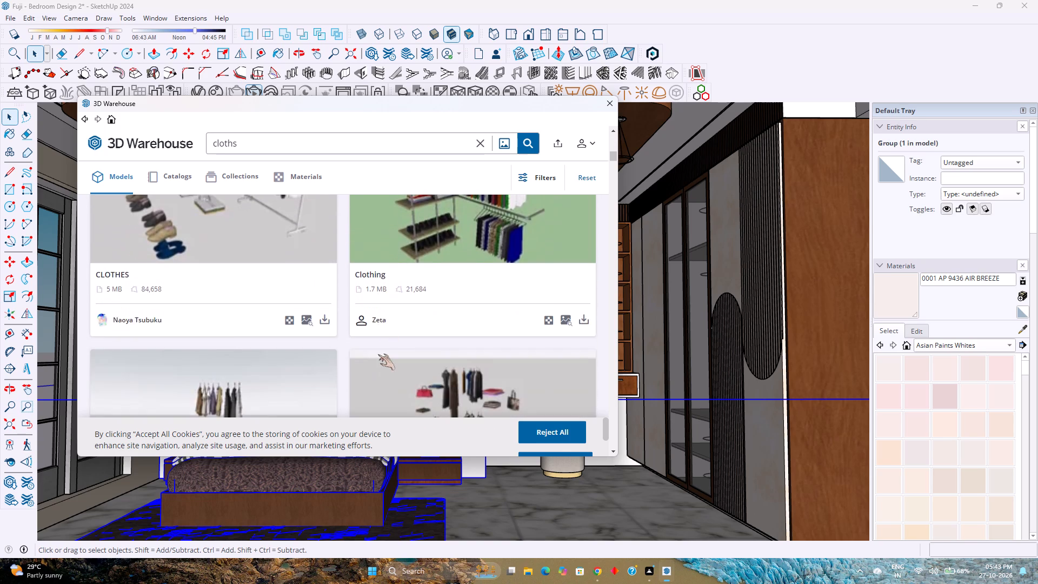
scroll(378, 354, "down", 2)
scroll(378, 354, "up", 2)
scroll(378, 354, "down", 4)
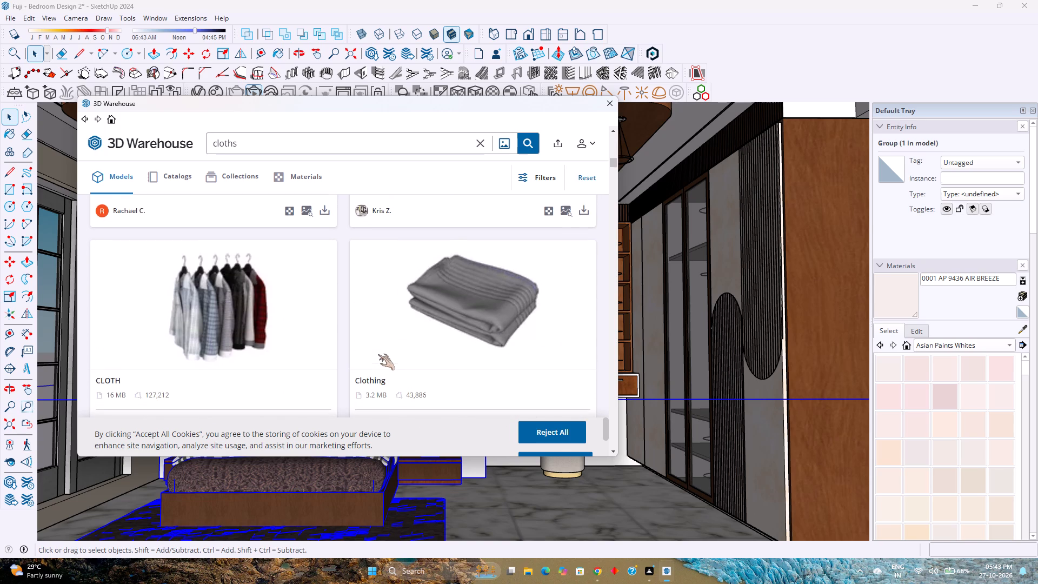
scroll(378, 354, "down", 8)
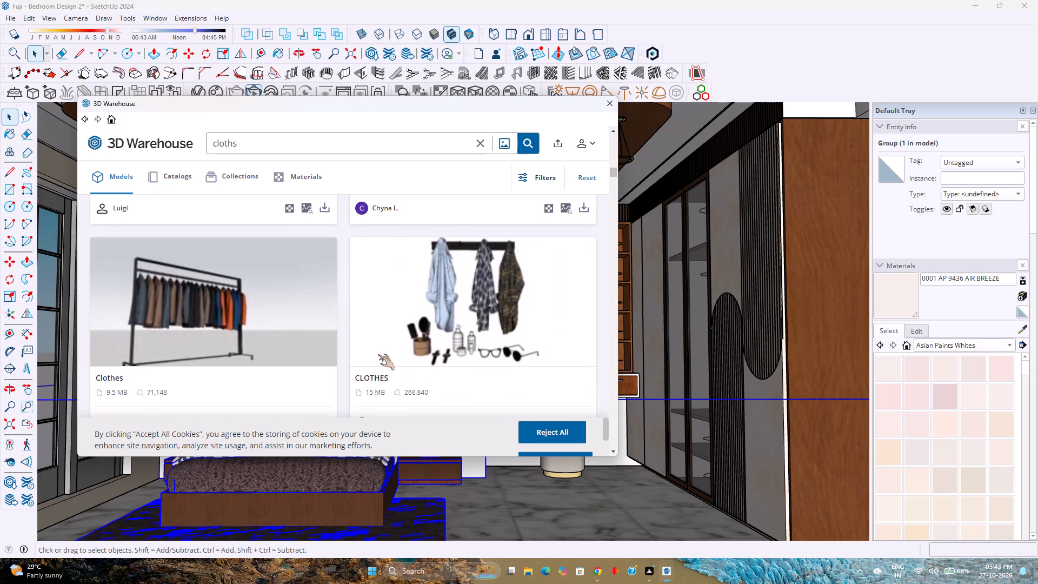
scroll(378, 354, "down", 8)
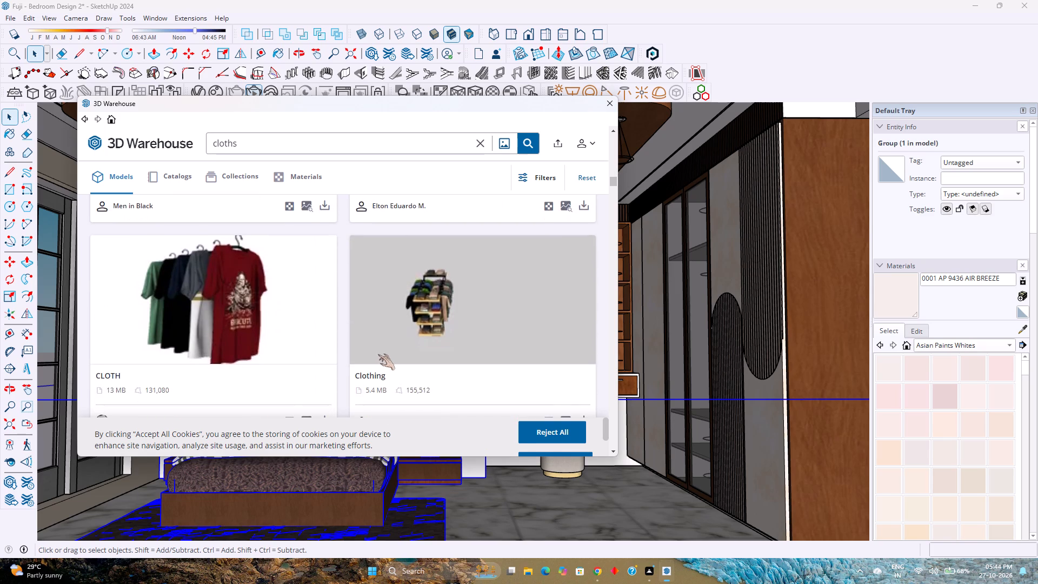
scroll(378, 354, "down", 10)
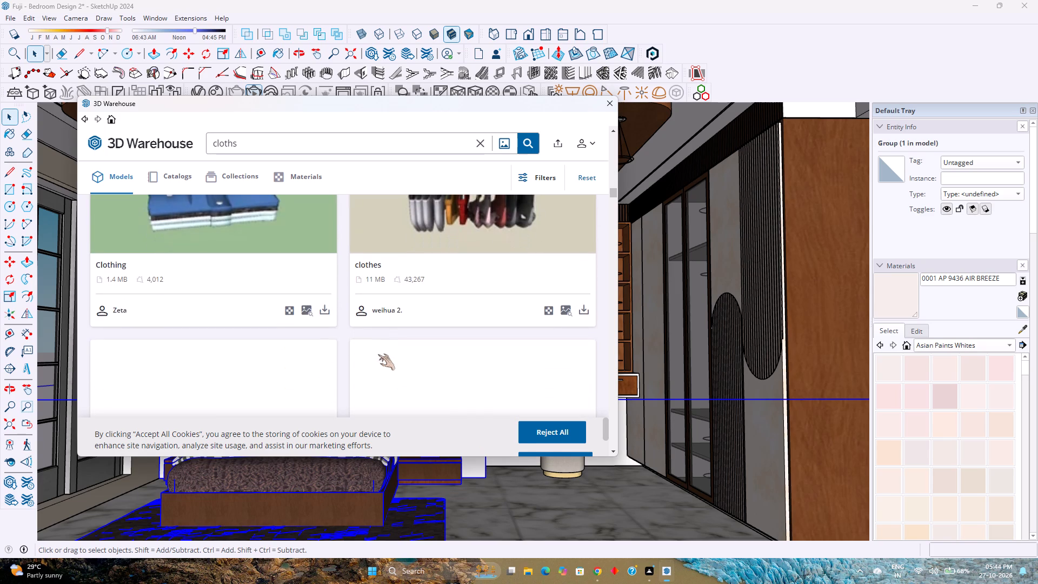
scroll(378, 354, "down", 8)
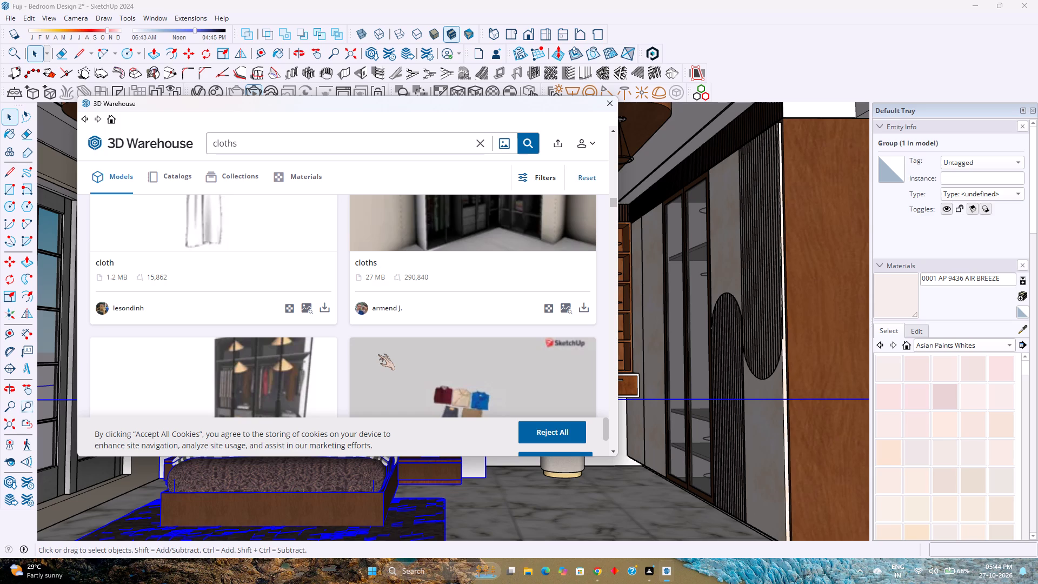
scroll(378, 354, "down", 8)
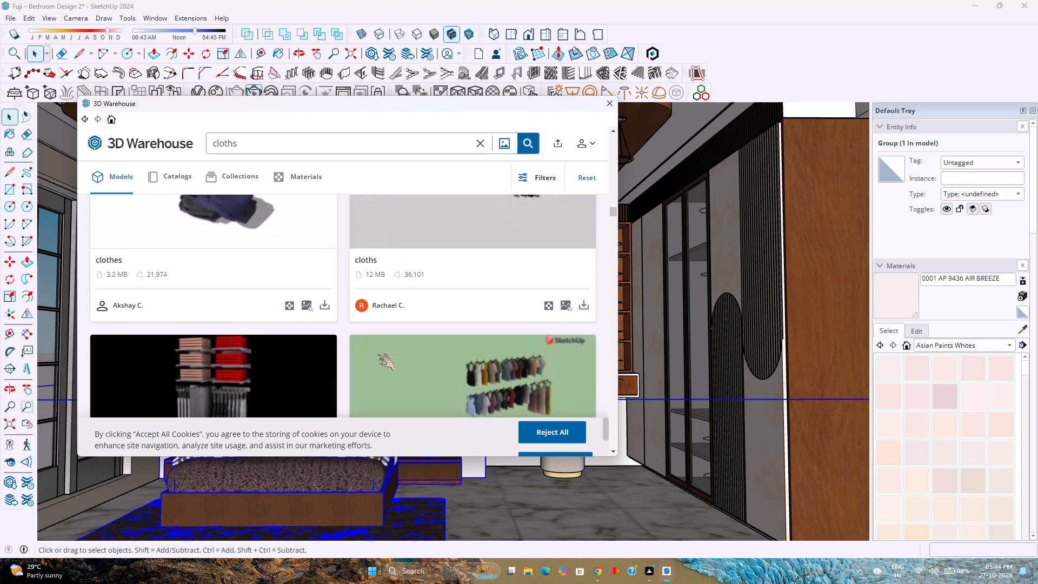
scroll(378, 354, "down", 6)
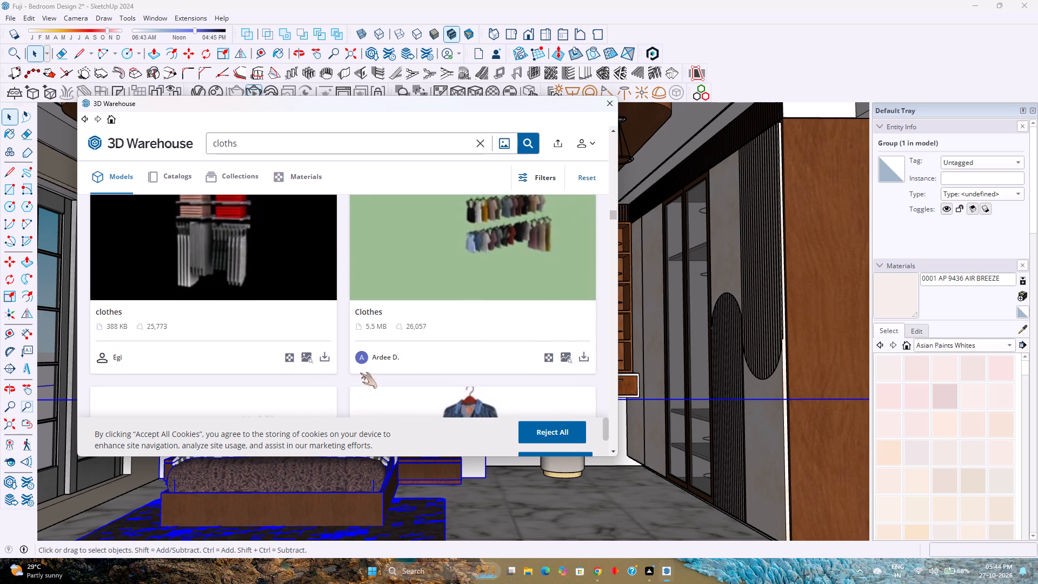
scroll(351, 378, "down", 10)
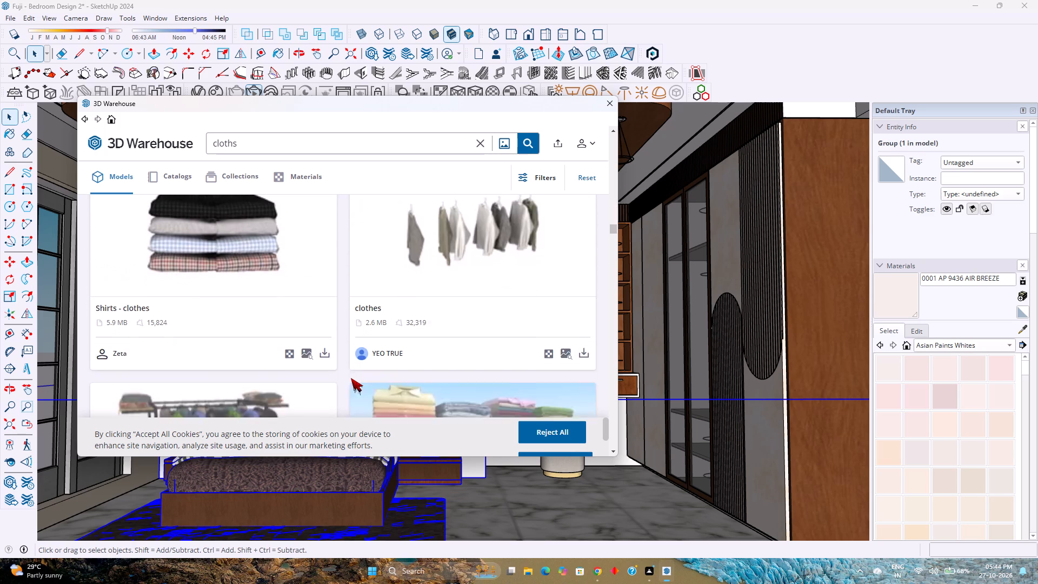
scroll(351, 378, "down", 3)
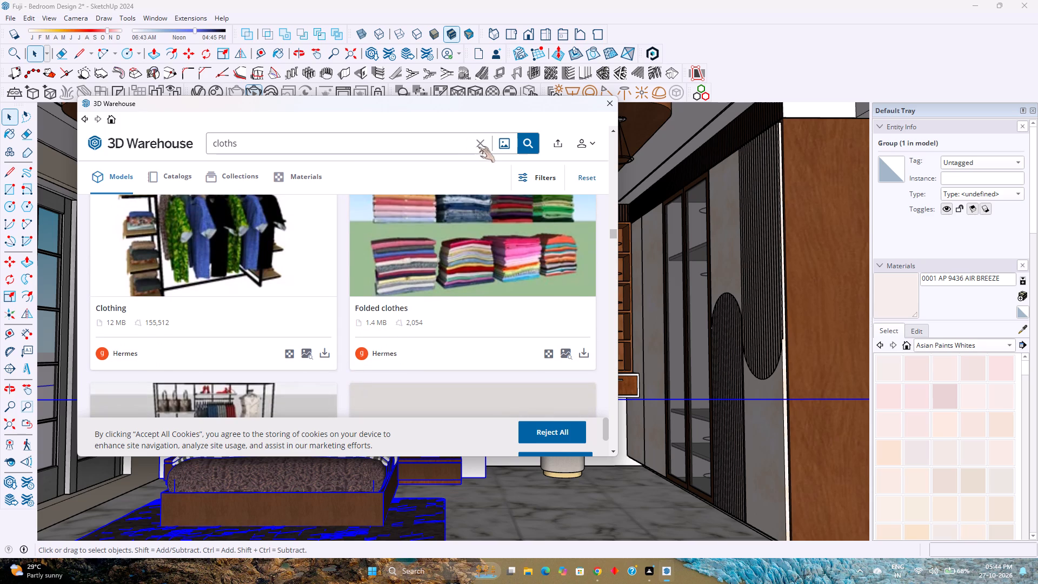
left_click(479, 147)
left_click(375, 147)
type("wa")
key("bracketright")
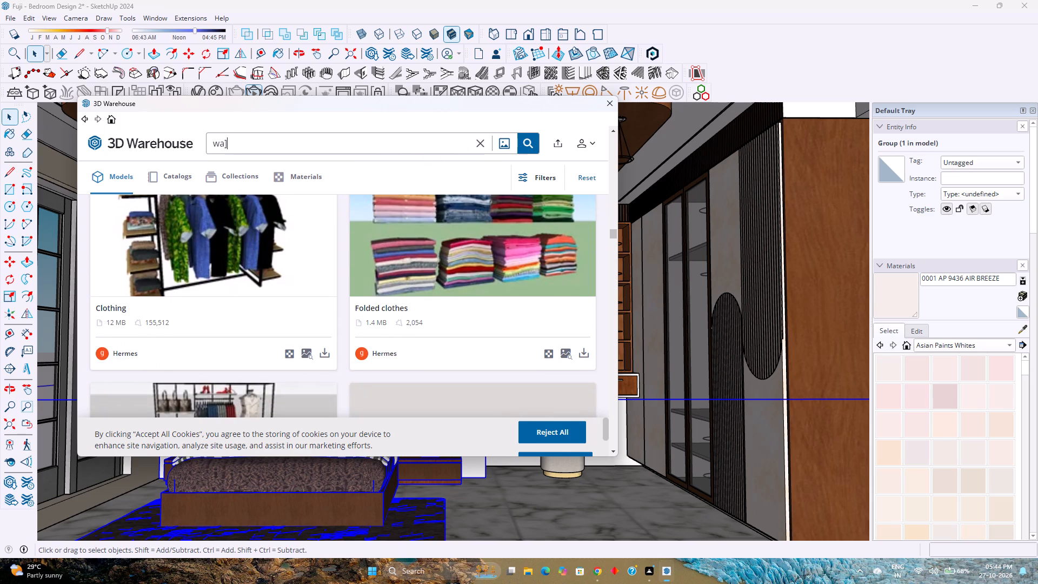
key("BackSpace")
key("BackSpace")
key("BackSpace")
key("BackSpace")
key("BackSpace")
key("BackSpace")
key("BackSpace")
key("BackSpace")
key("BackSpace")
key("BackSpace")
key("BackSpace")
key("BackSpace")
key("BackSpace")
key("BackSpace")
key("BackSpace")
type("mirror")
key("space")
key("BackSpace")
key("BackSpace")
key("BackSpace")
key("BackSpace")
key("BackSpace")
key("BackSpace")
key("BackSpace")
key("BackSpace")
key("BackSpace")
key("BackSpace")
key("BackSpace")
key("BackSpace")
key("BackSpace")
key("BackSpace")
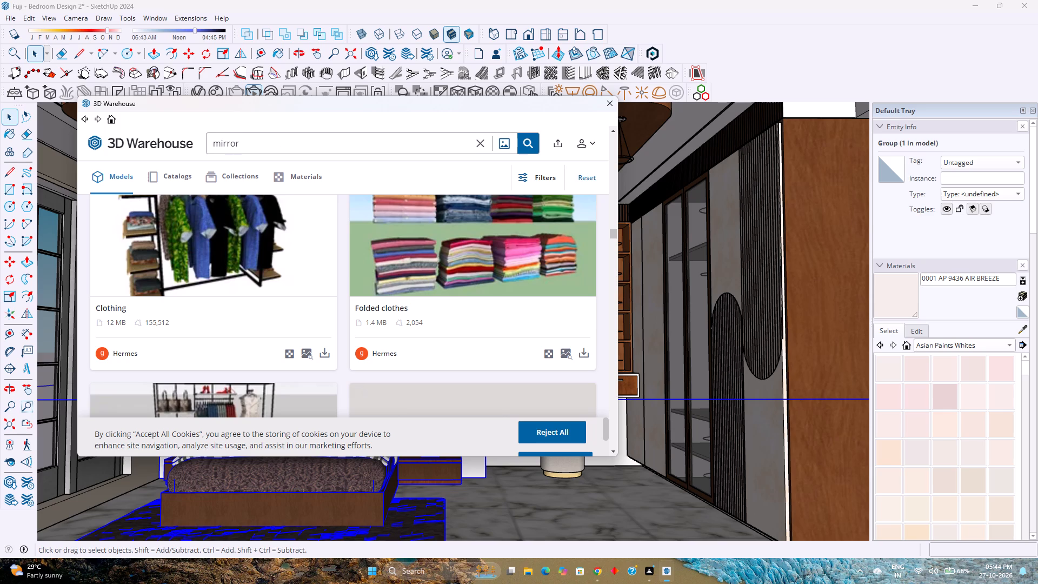
Search 3D Warehouse for "dressing table ornaments", clear the search and close the model library.
type("dressing")
key("space")
type("table")
key("space")
type("ornm")
key("BackSpace")
type("amnets")
key("Return")
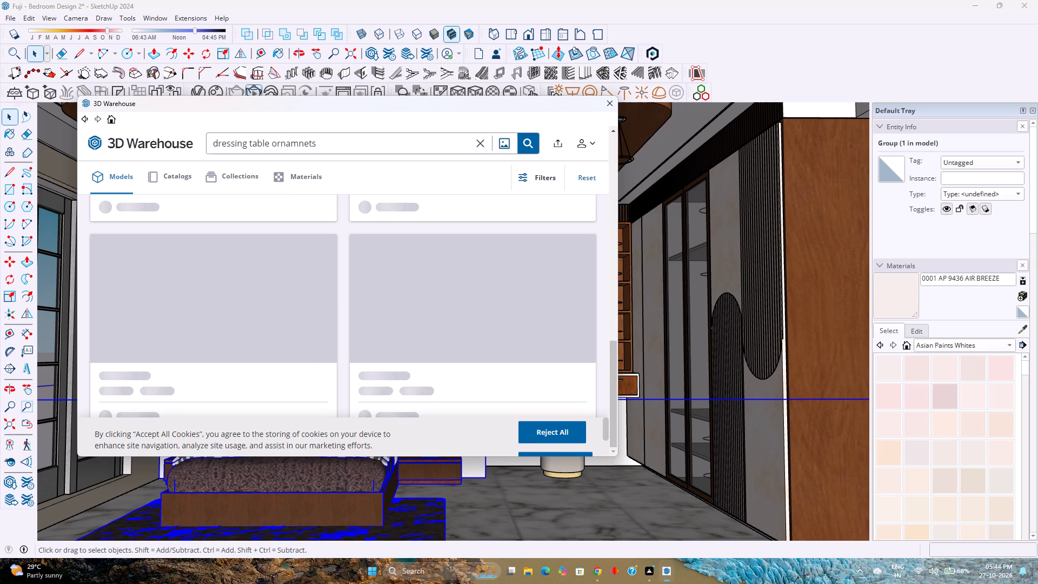
left_click(375, 147)
key("BackSpace")
key("BackSpace")
key("BackSpace")
key("BackSpace")
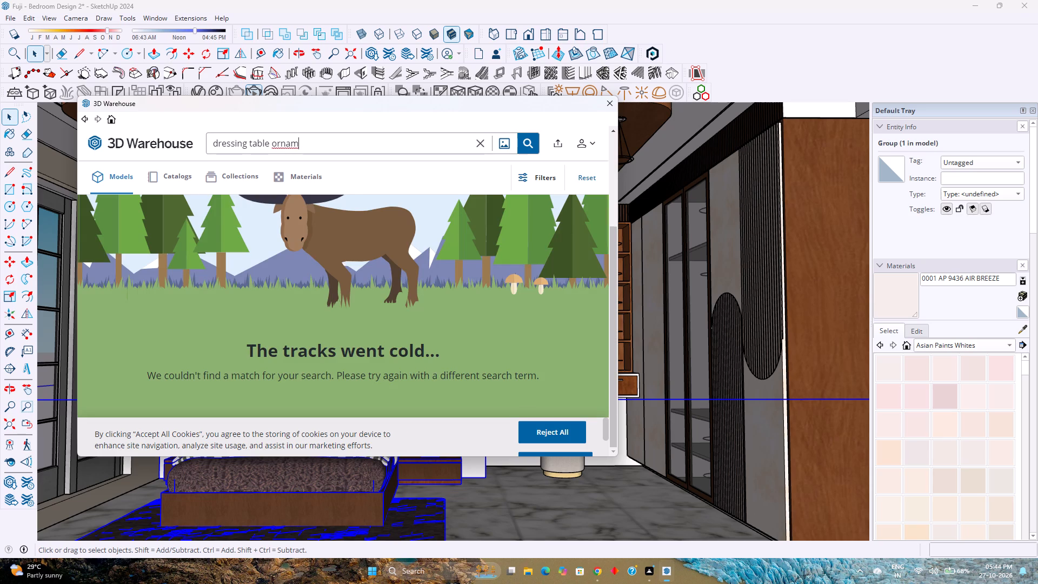
type("ents")
key("Return")
left_click(479, 145)
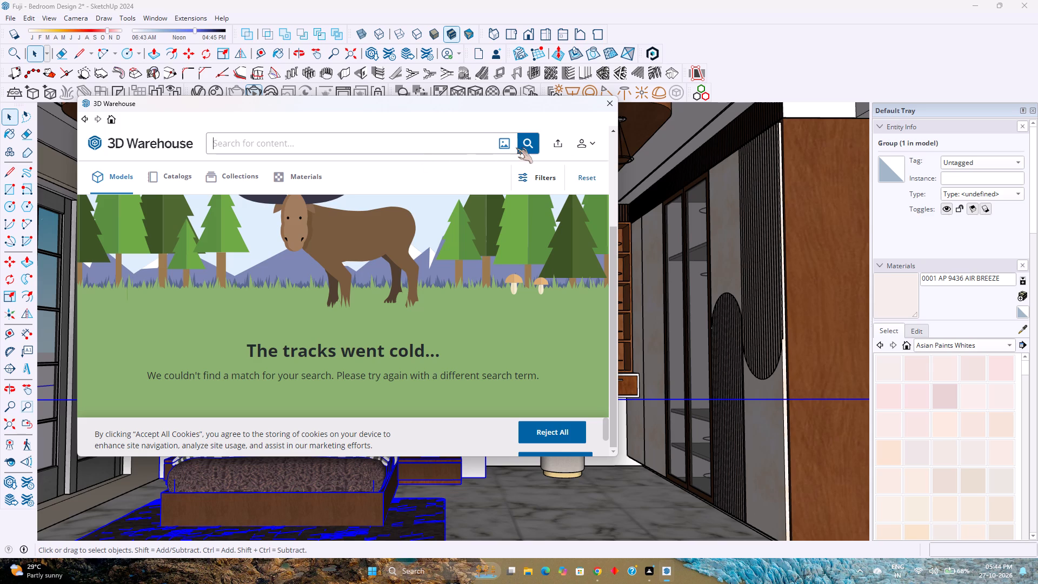
left_click(612, 105)
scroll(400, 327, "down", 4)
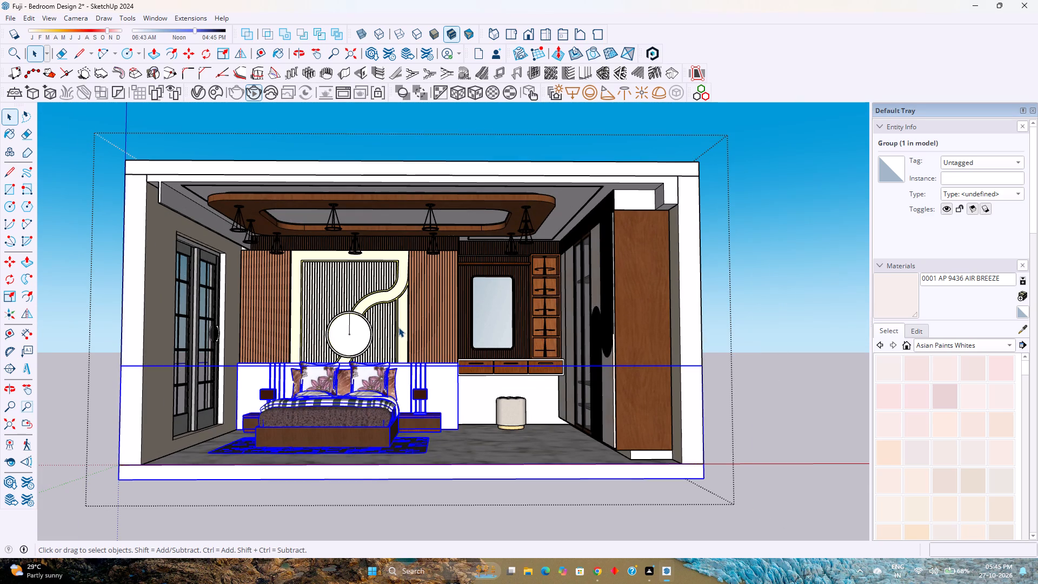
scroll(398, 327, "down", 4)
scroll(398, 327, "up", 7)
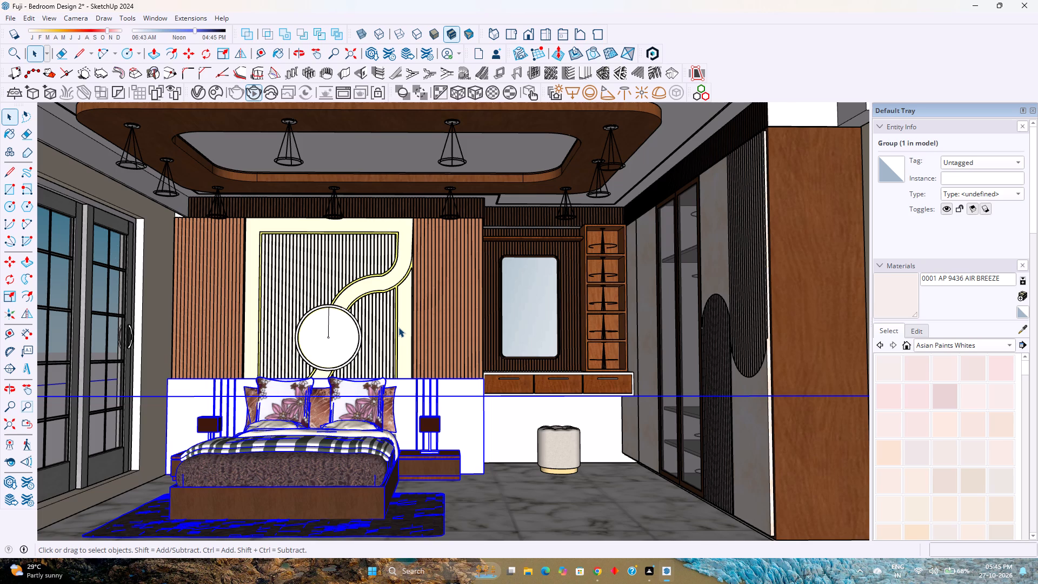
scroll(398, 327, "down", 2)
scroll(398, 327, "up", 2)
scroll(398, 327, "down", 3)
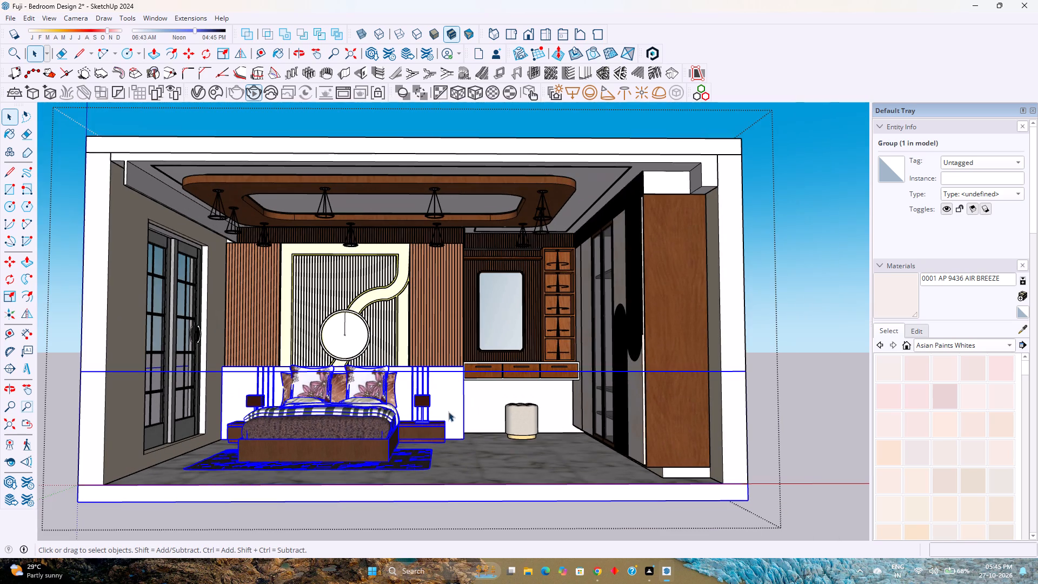
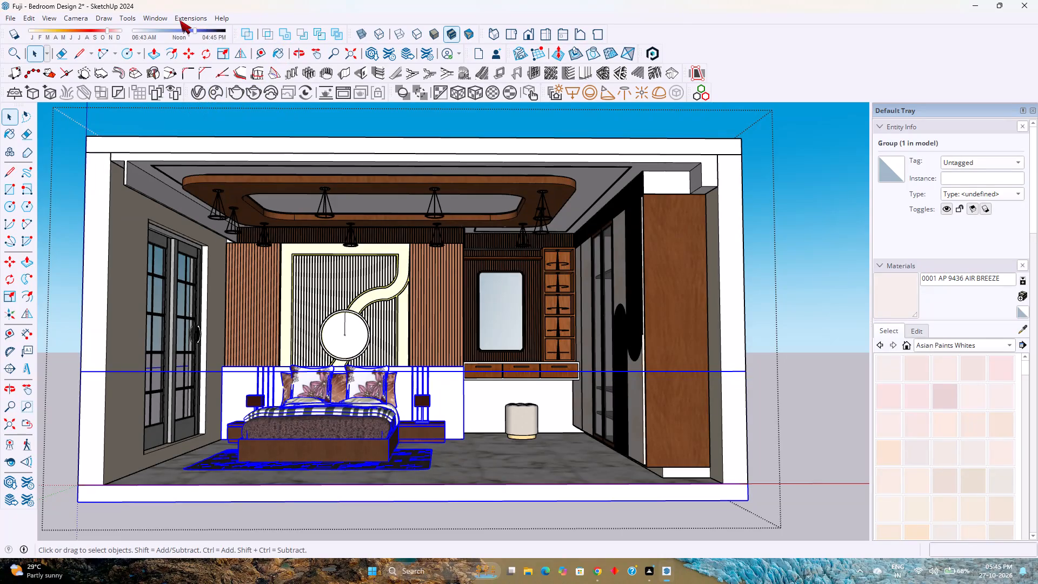
Open 3D Warehouse, clear the previous search and search its models for "perfume bottles".
left_click(154, 18)
left_click(183, 99)
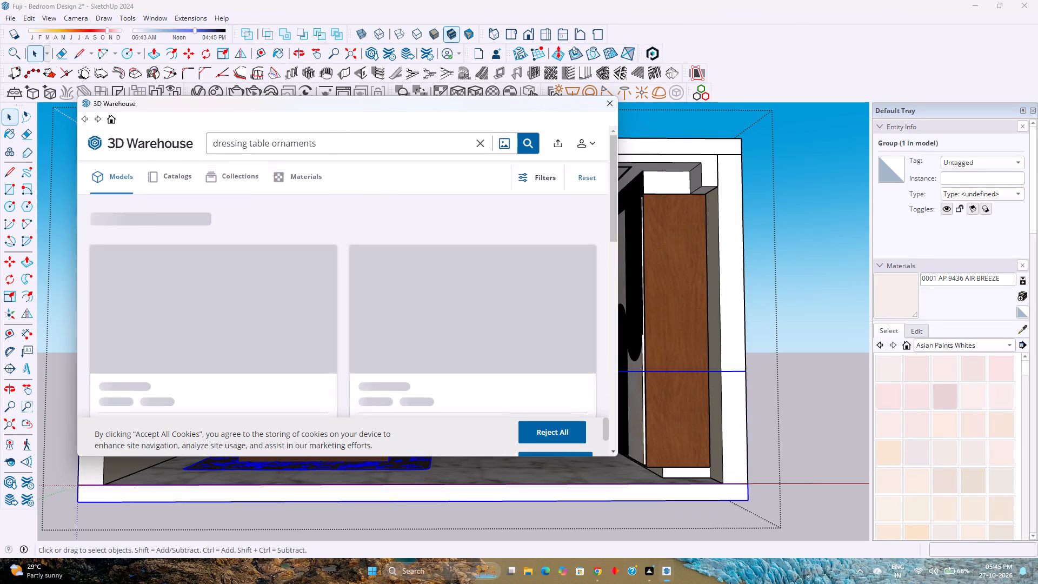
left_click(475, 148)
left_click(419, 138)
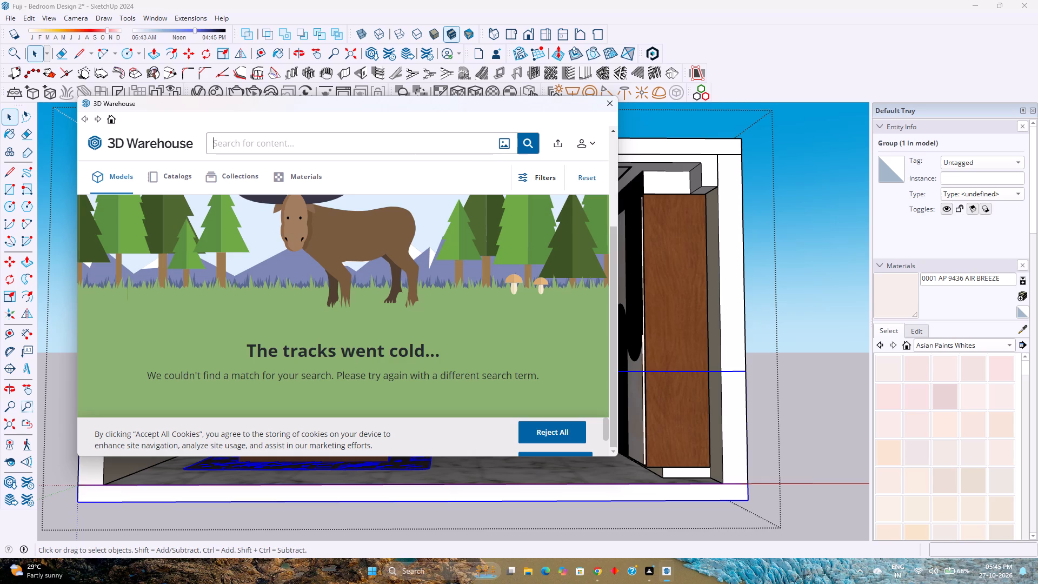
type("pr")
key("BackSpace")
type("erfume")
key("space")
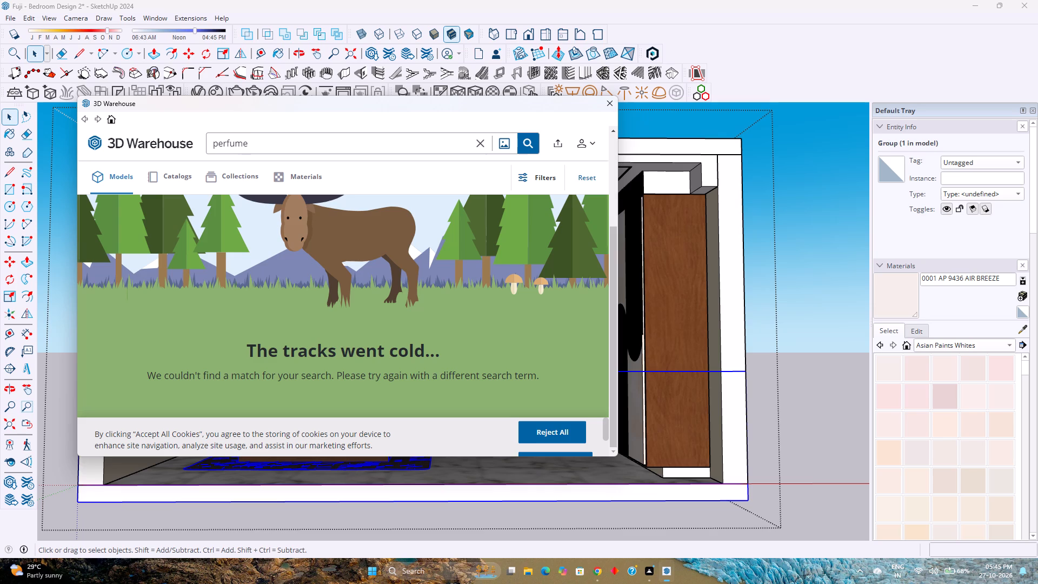
type("bittles")
key("Left")
key("Left")
key("Left")
key("Left")
key("Left")
key("BackSpace")
key("o")
key("Return")
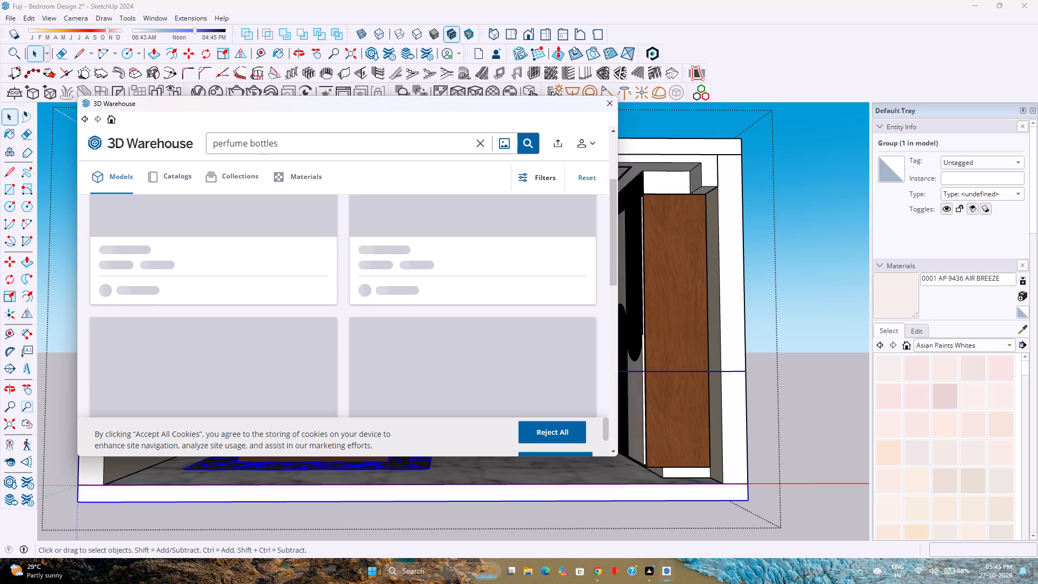
Look through the perfume bottle search results for bottles or diffusers suitable for decorating the dressing table.
scroll(467, 262, "up", 9)
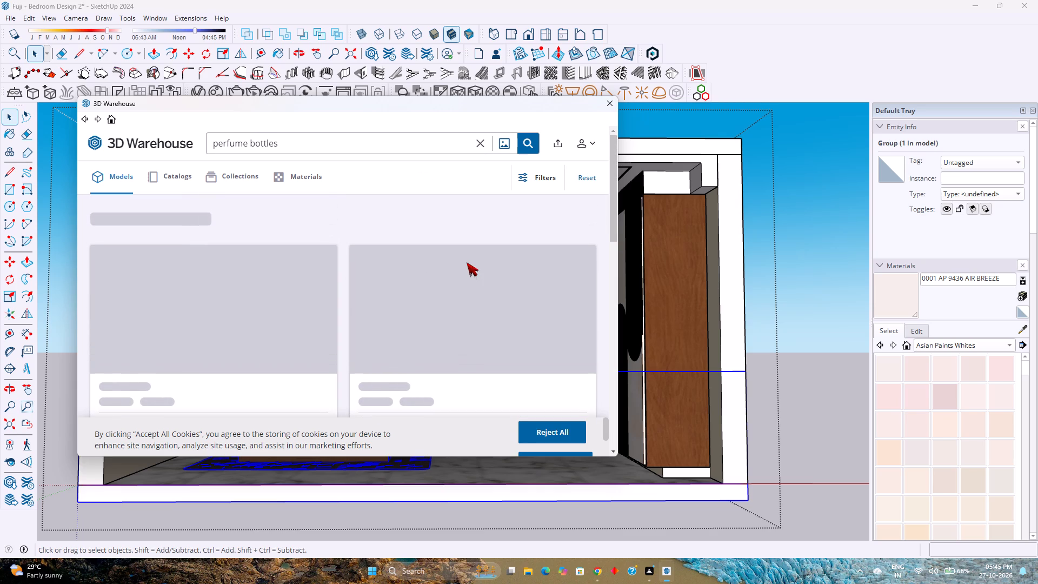
scroll(467, 262, "up", 5)
scroll(364, 304, "down", 4)
scroll(364, 304, "up", 8)
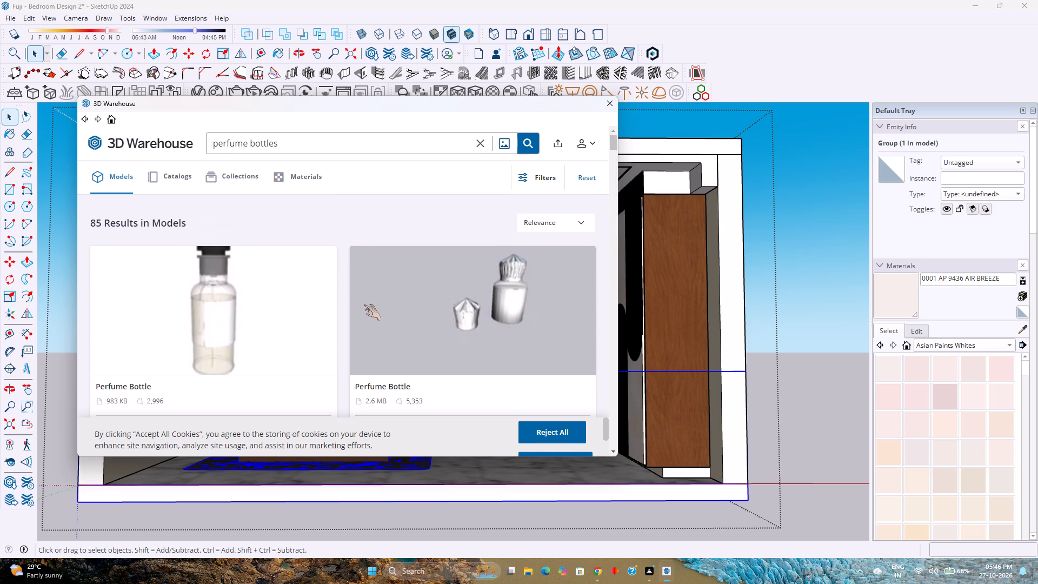
scroll(364, 304, "down", 7)
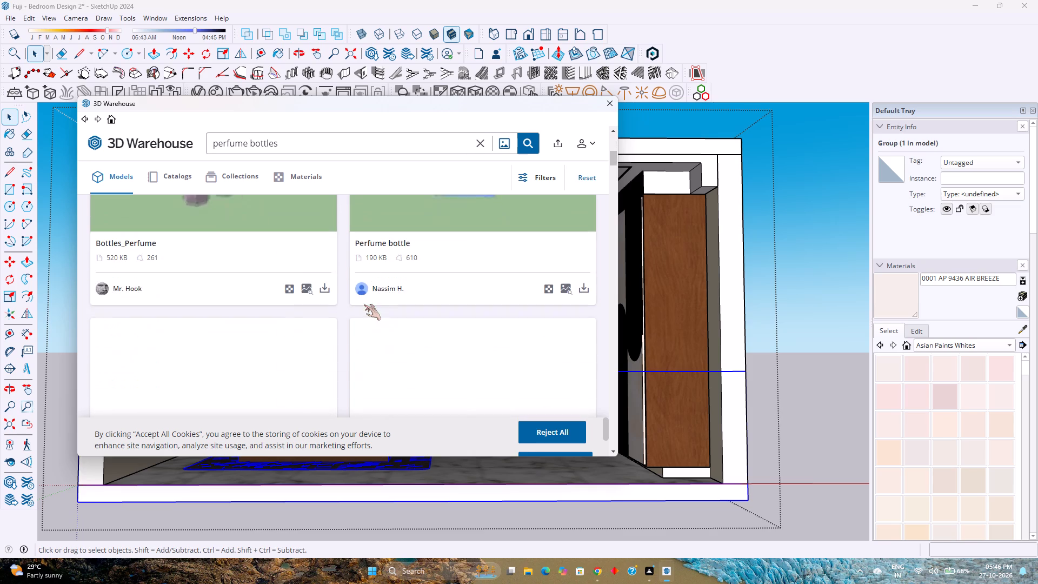
scroll(364, 304, "down", 5)
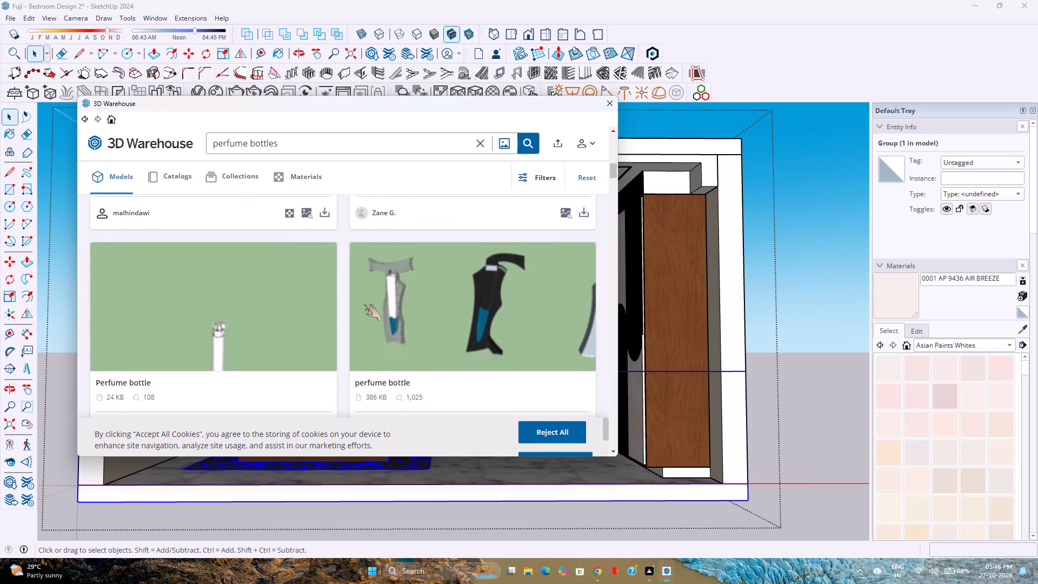
scroll(364, 304, "down", 6)
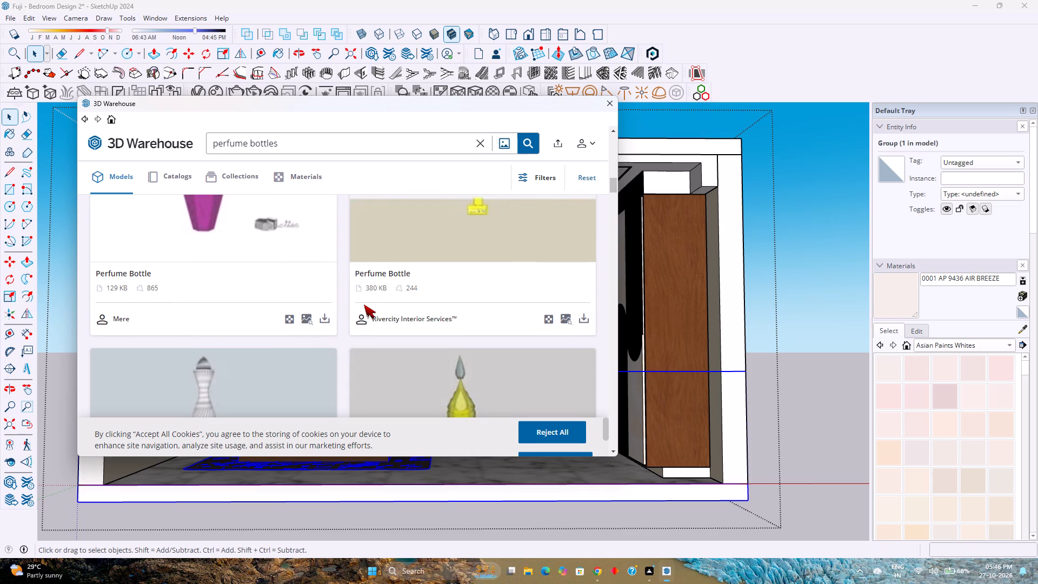
scroll(364, 304, "down", 5)
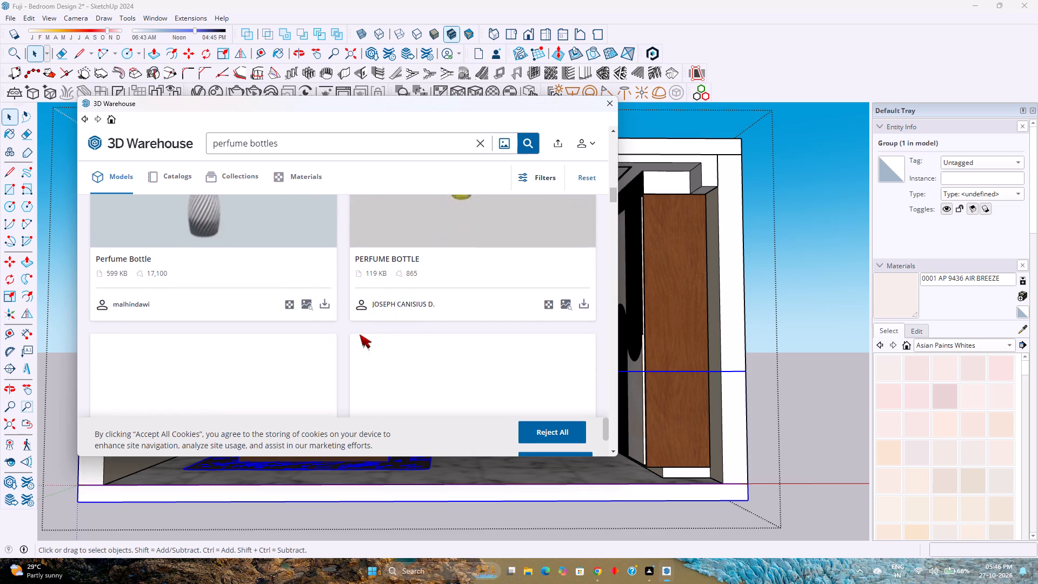
scroll(360, 334, "down", 2)
scroll(360, 334, "up", 1)
scroll(360, 334, "down", 1)
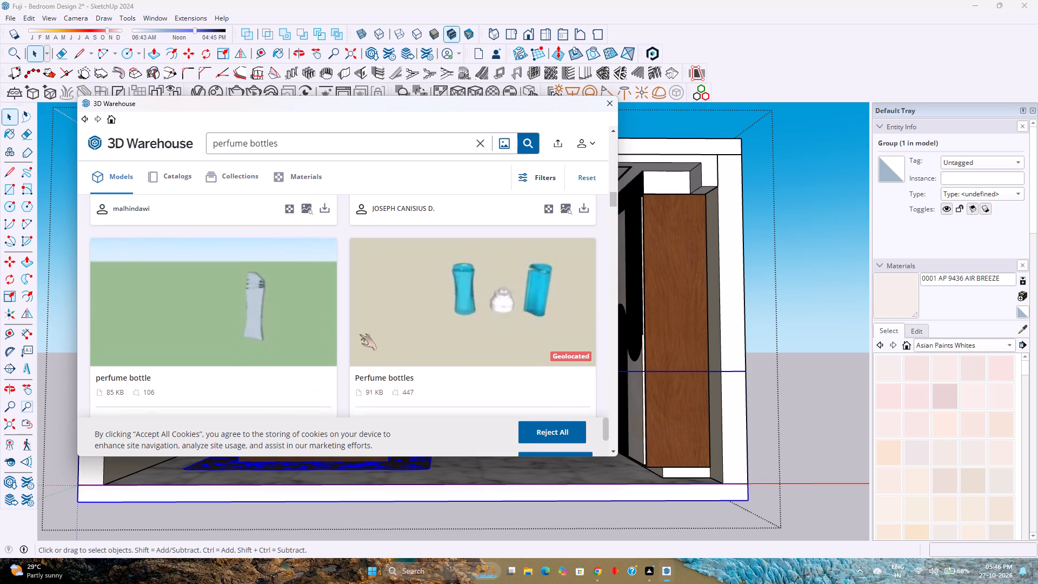
scroll(360, 334, "down", 9)
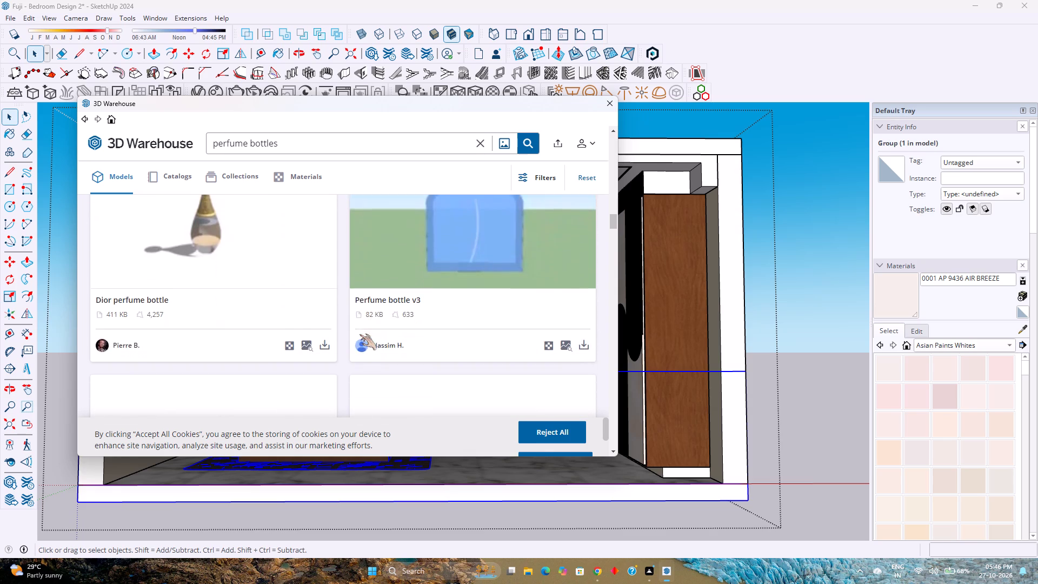
scroll(360, 334, "down", 6)
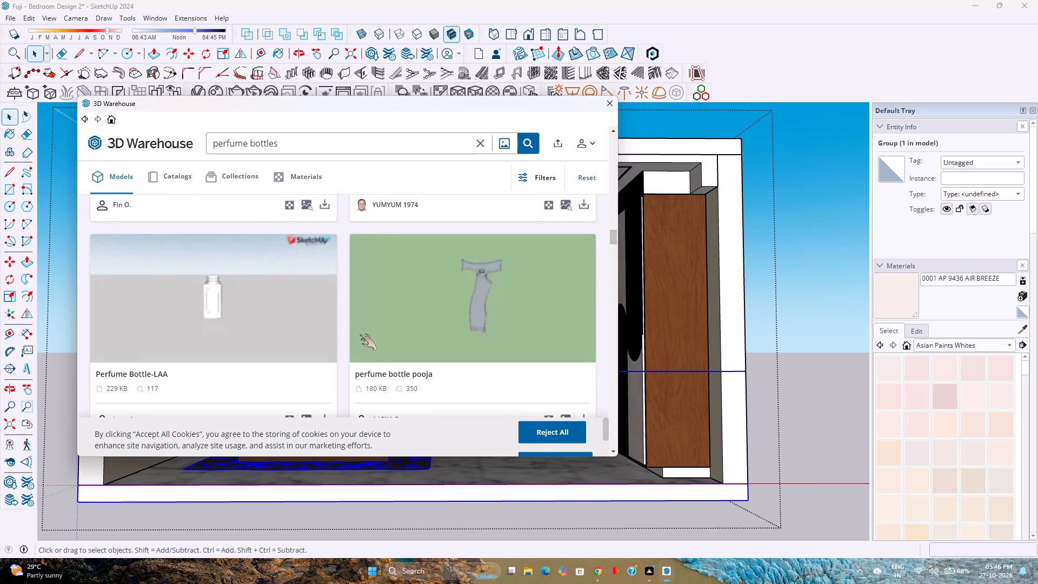
scroll(360, 334, "down", 7)
scroll(360, 334, "up", 2)
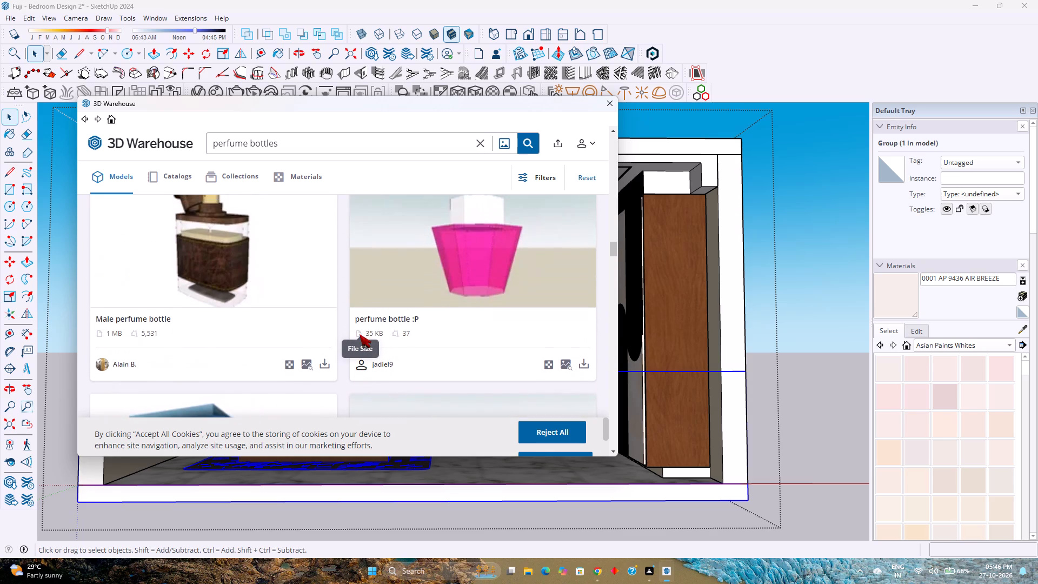
scroll(360, 334, "up", 1)
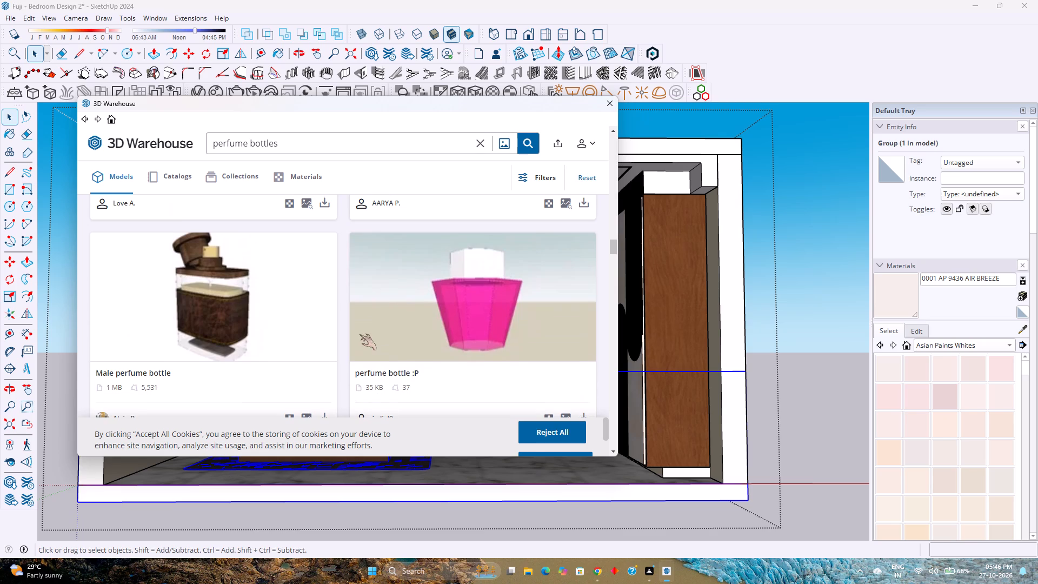
scroll(360, 334, "down", 9)
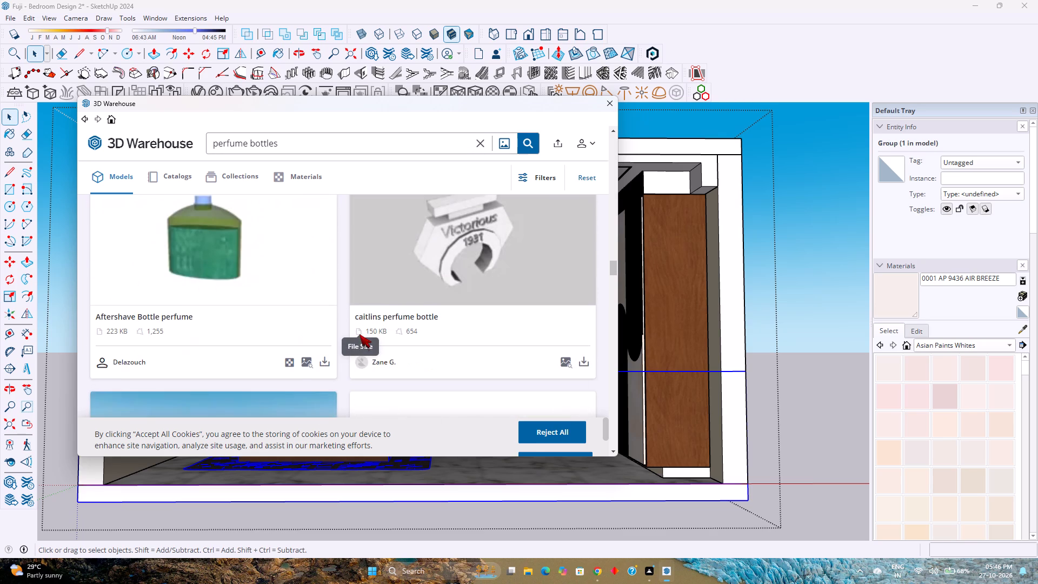
scroll(360, 334, "down", 8)
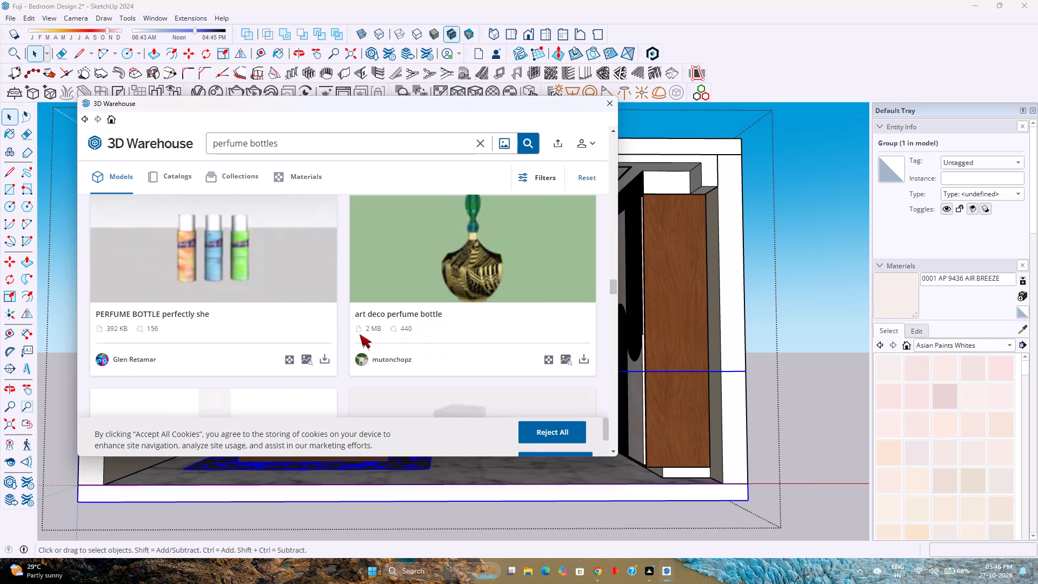
scroll(360, 334, "down", 15)
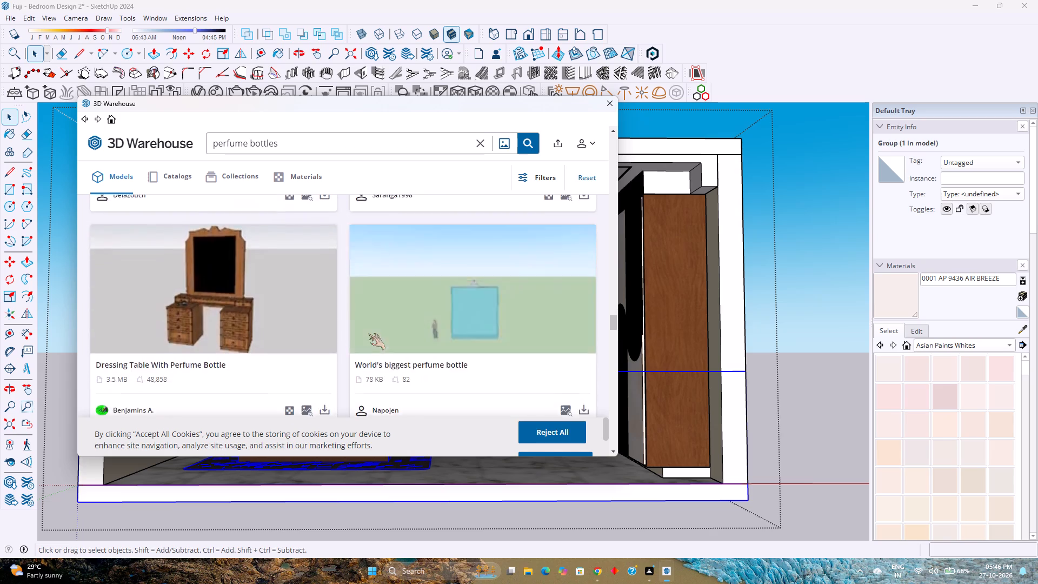
scroll(368, 334, "down", 6)
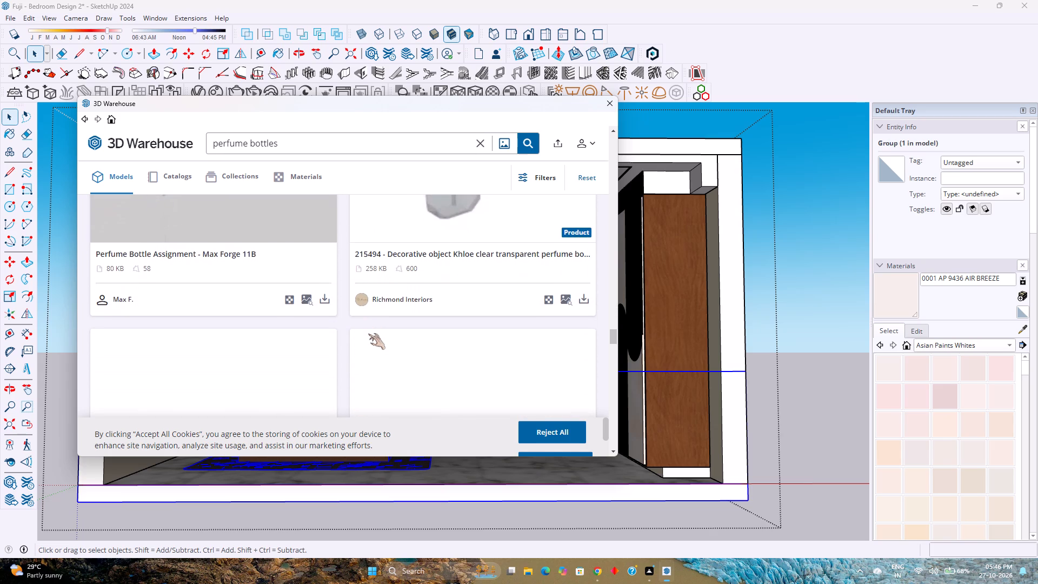
scroll(368, 334, "up", 4)
scroll(368, 334, "down", 8)
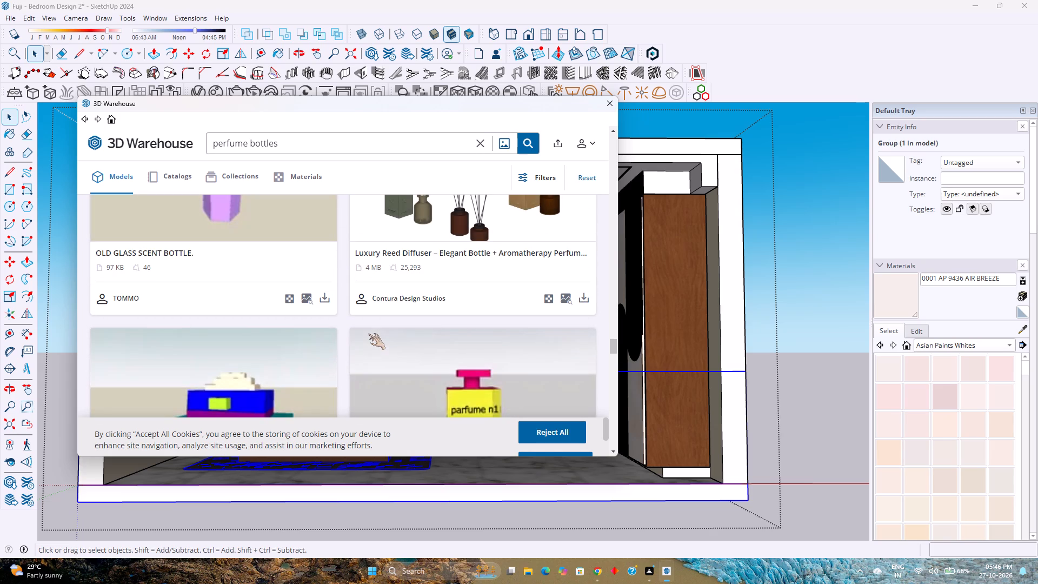
scroll(418, 262, "up", 3)
scroll(418, 262, "down", 1)
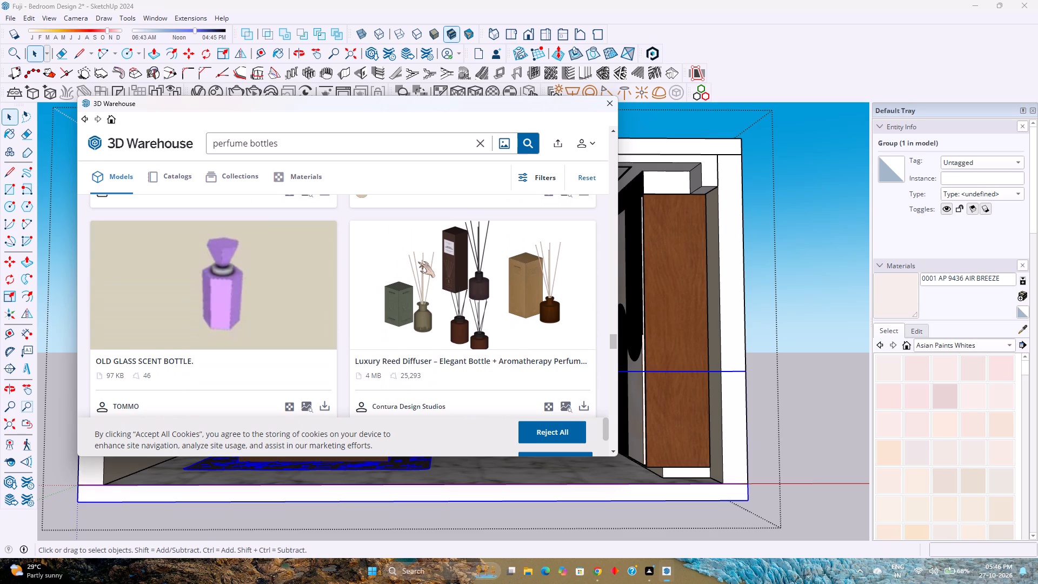
scroll(418, 262, "down", 1)
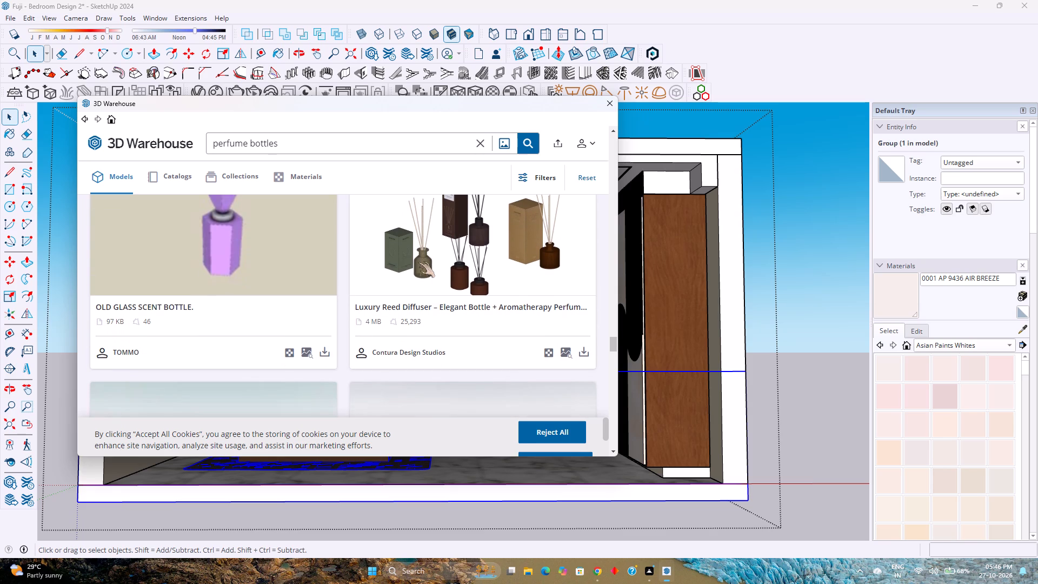
scroll(418, 262, "down", 4)
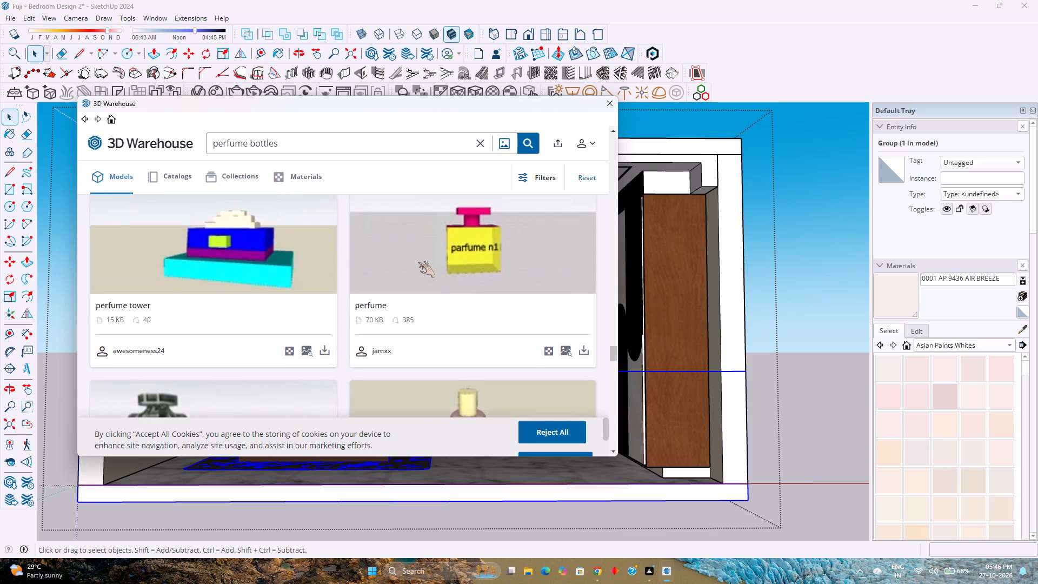
scroll(418, 262, "down", 6)
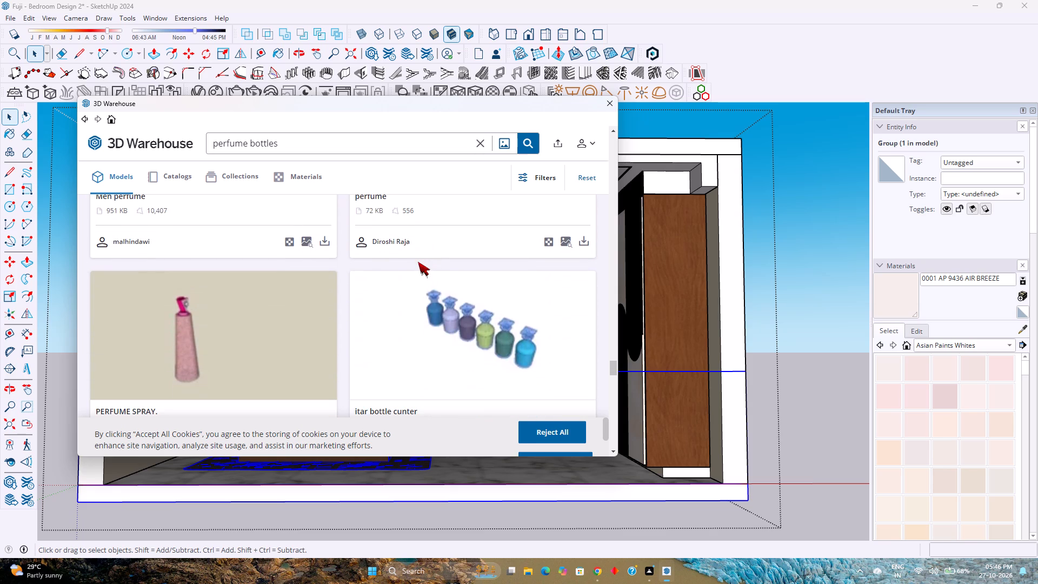
Replace the 3D Warehouse search with "decorative accessories", correcting the spelling, and go to the start of the results.
left_click(485, 142)
left_click(469, 146)
type("decs")
key("BackSpace")
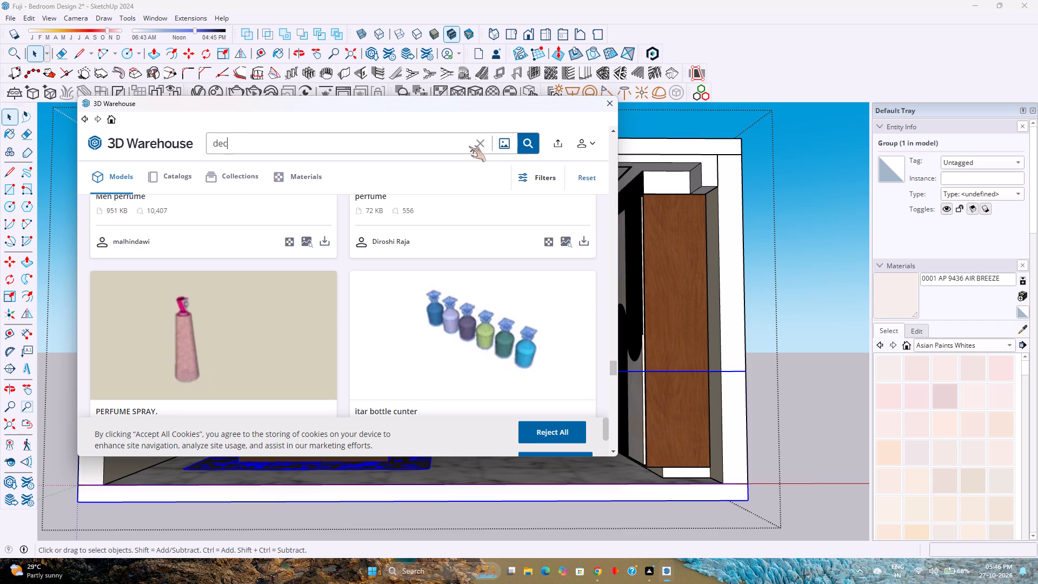
type("orari")
key("BackSpace")
key("BackSpace")
type("tive accessiores")
key("Return")
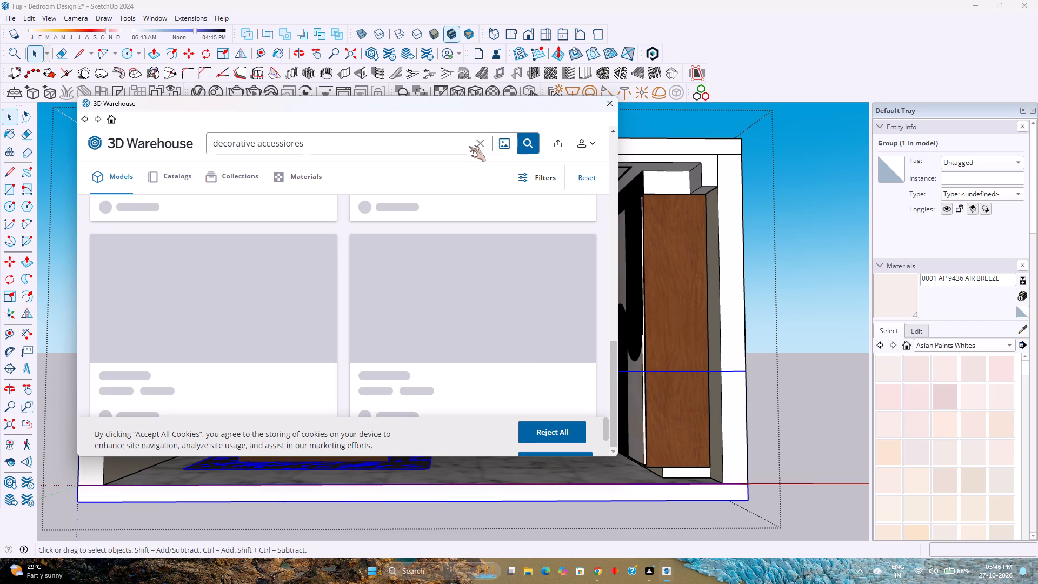
left_click(293, 147)
key("Left")
key("Left")
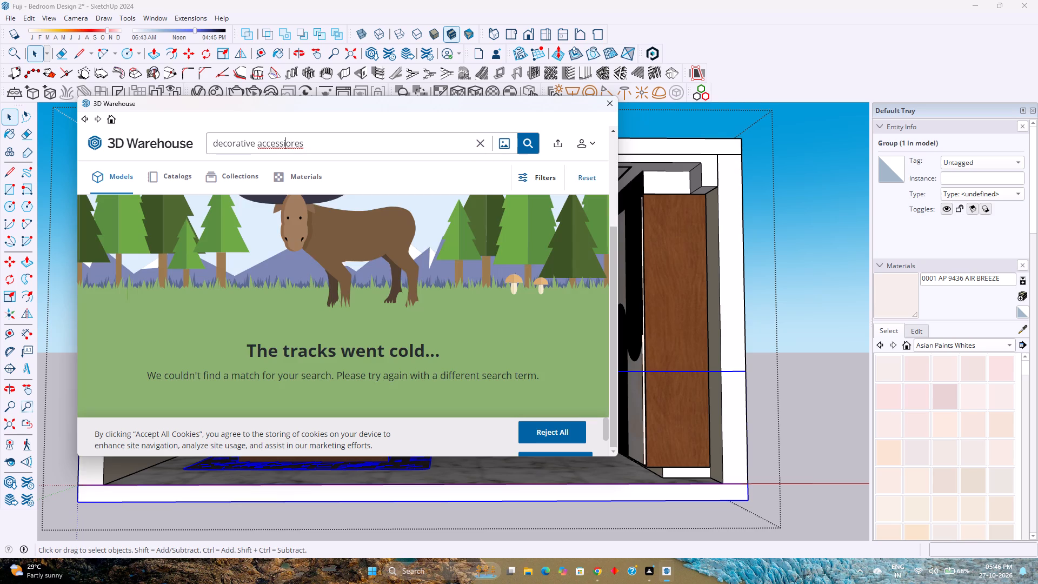
key("BackSpace")
key("Right")
key("Right")
key("i")
left_click(523, 141)
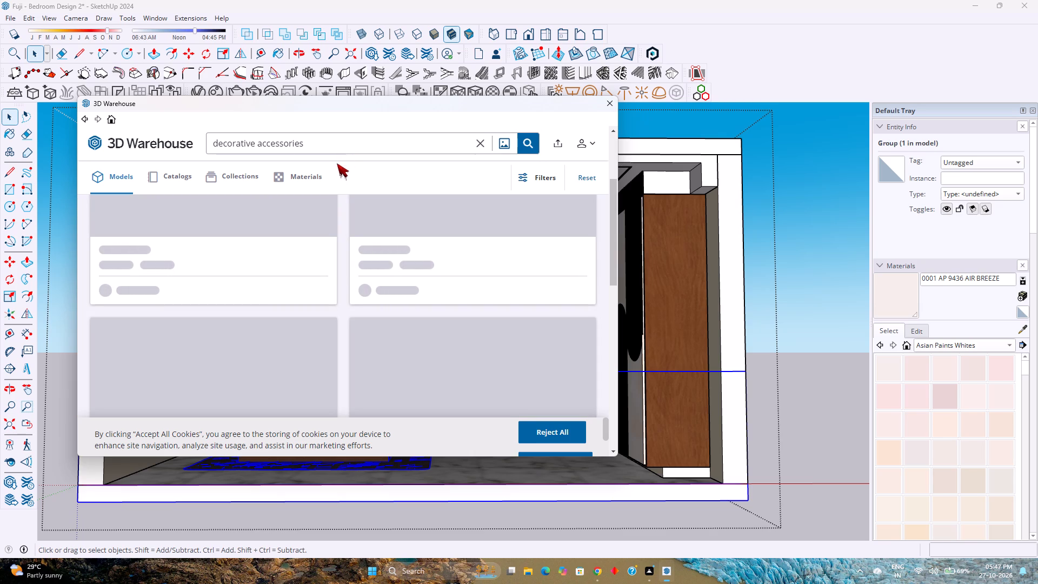
scroll(221, 275, "up", 8)
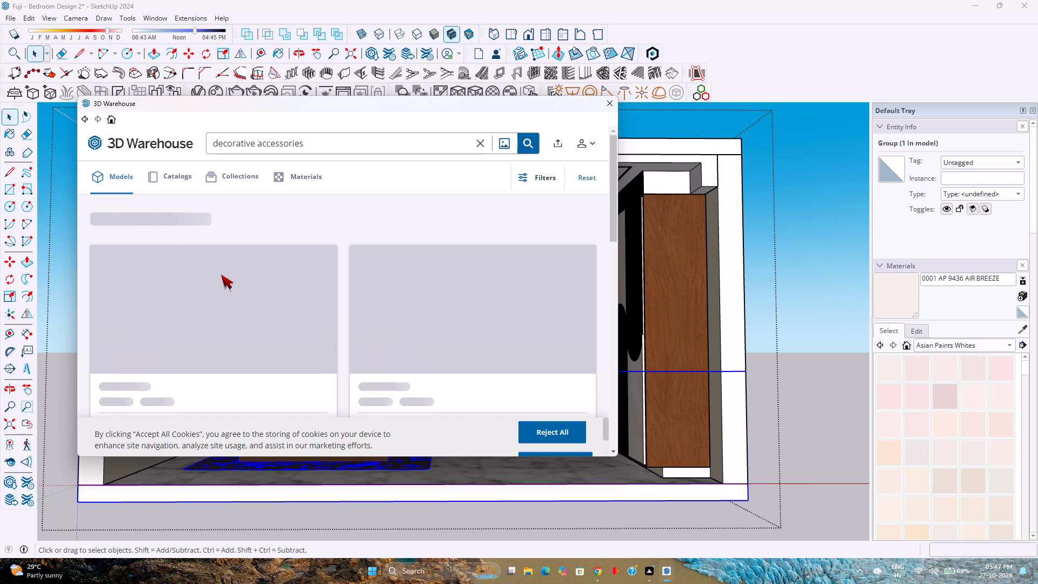
Look through the "decorative accessories" model results for vases, candle holders, framed art or ornament sets suitable for the bedroom.
scroll(221, 275, "up", 2)
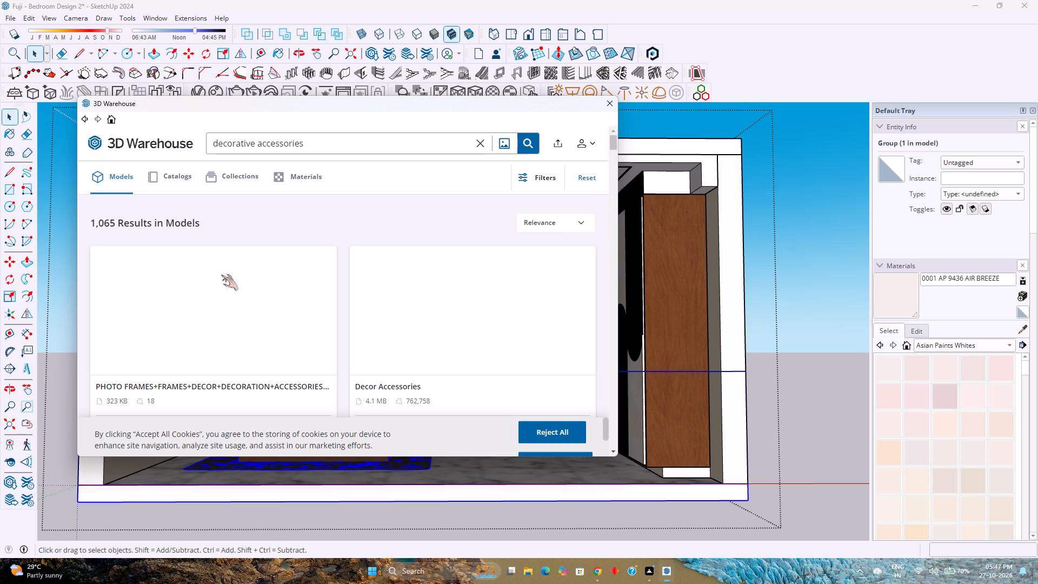
scroll(221, 275, "down", 4)
scroll(221, 275, "up", 6)
scroll(221, 275, "down", 2)
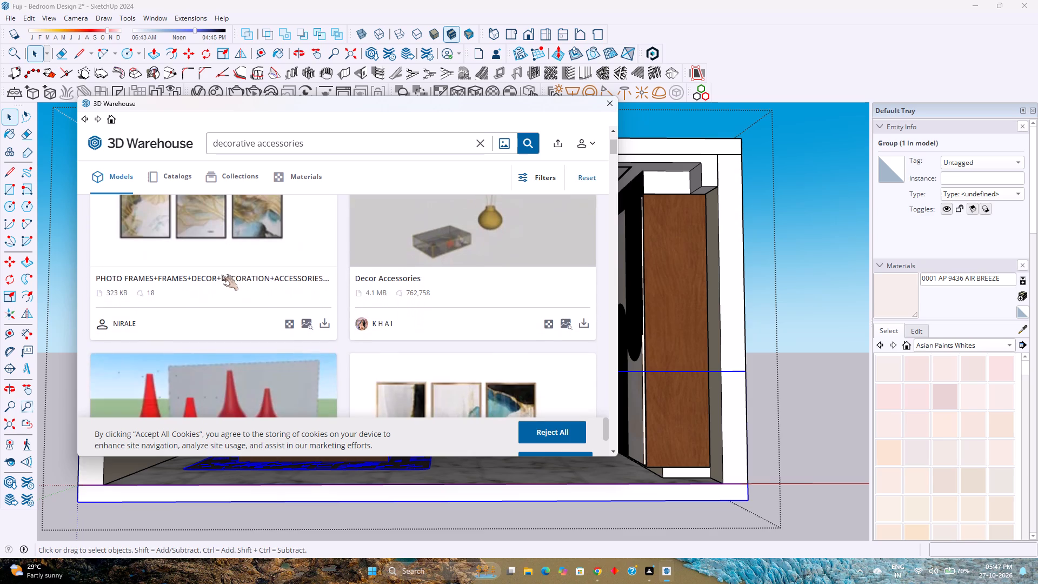
scroll(221, 275, "down", 6)
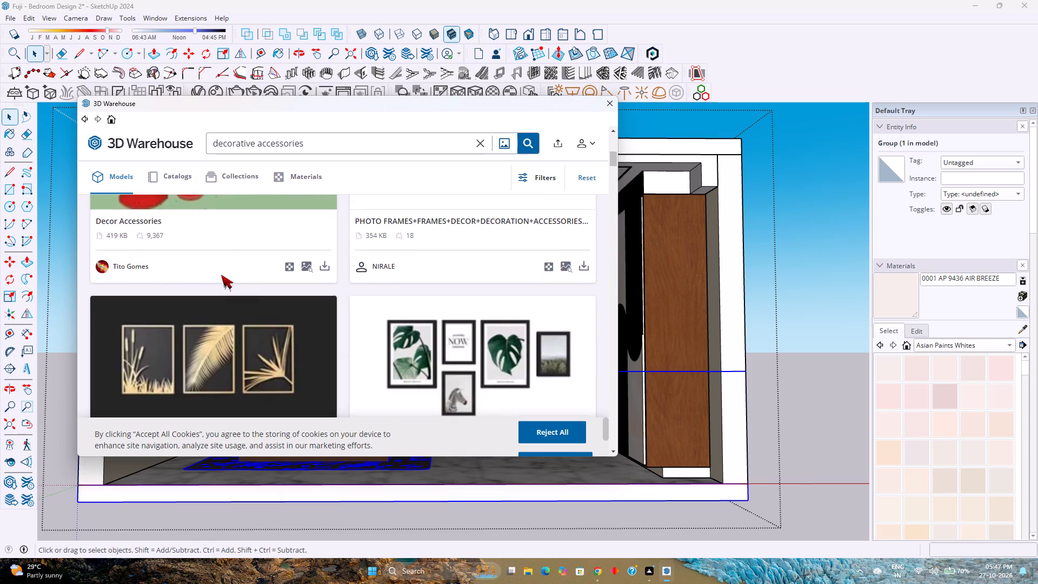
scroll(221, 275, "down", 8)
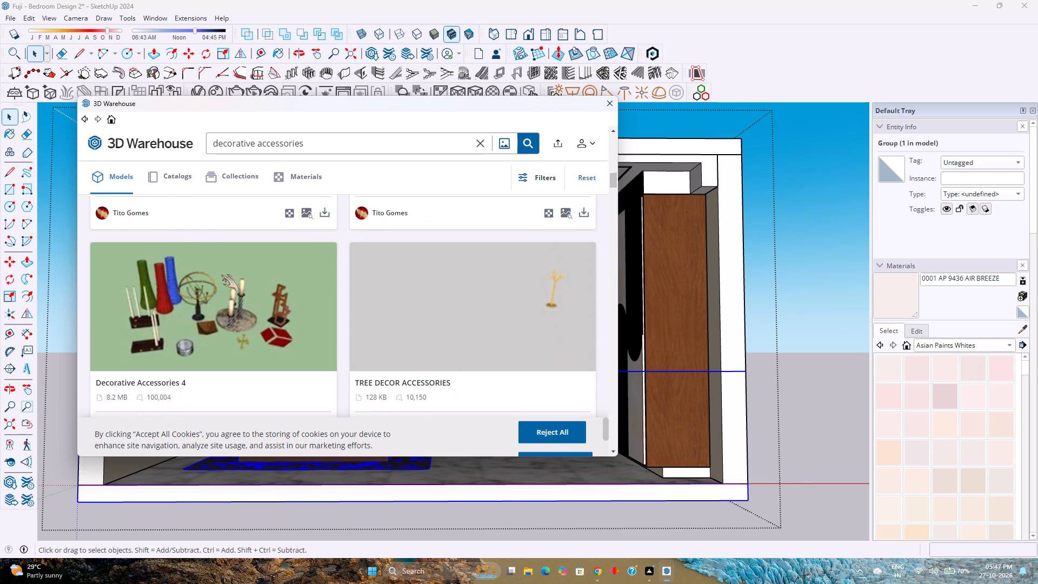
scroll(221, 275, "down", 3)
scroll(221, 275, "up", 3)
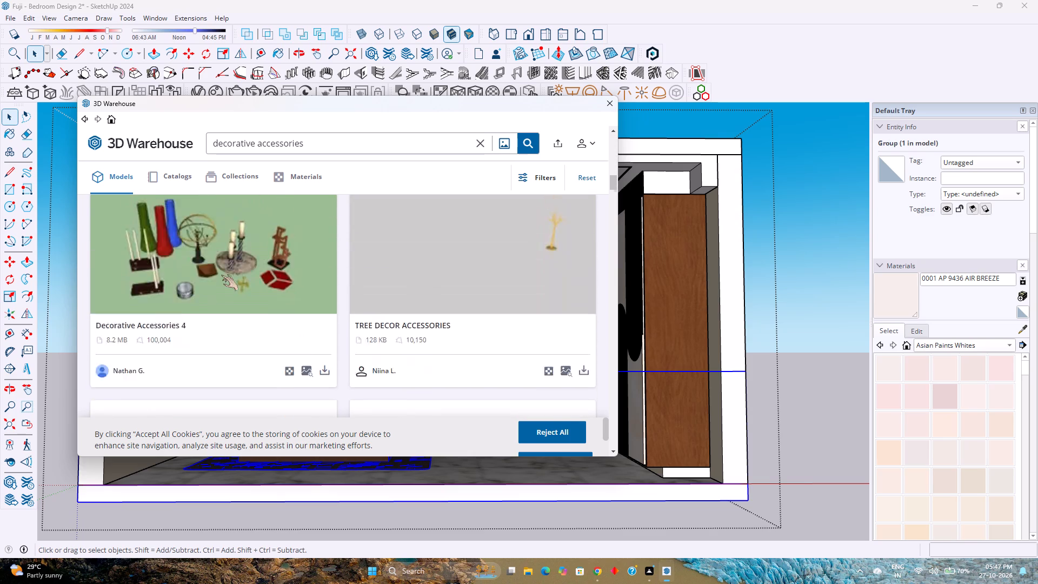
scroll(221, 275, "down", 3)
scroll(221, 275, "up", 1)
scroll(221, 275, "down", 1)
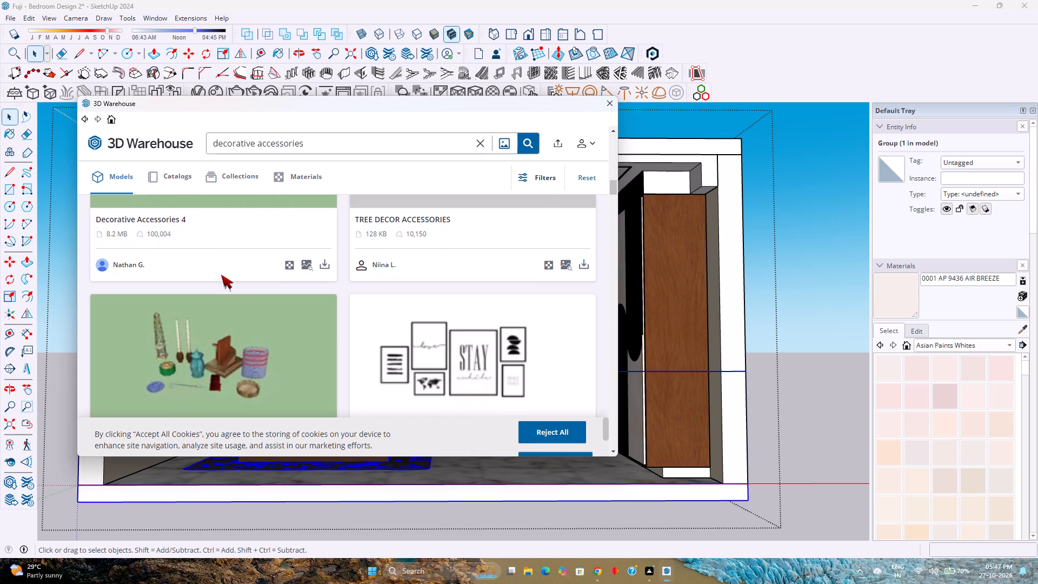
scroll(221, 275, "down", 3)
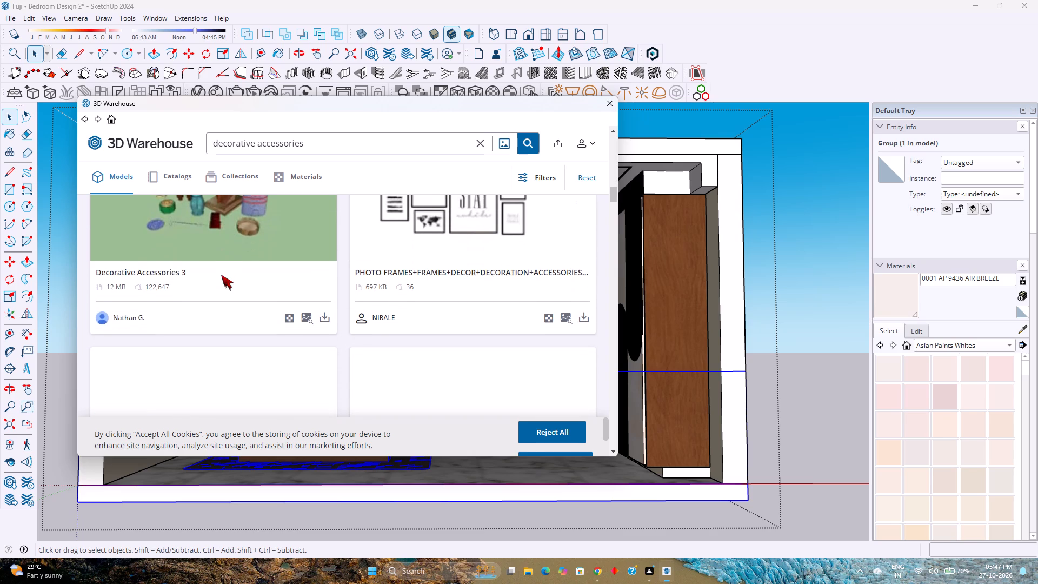
scroll(221, 275, "up", 2)
scroll(221, 275, "down", 5)
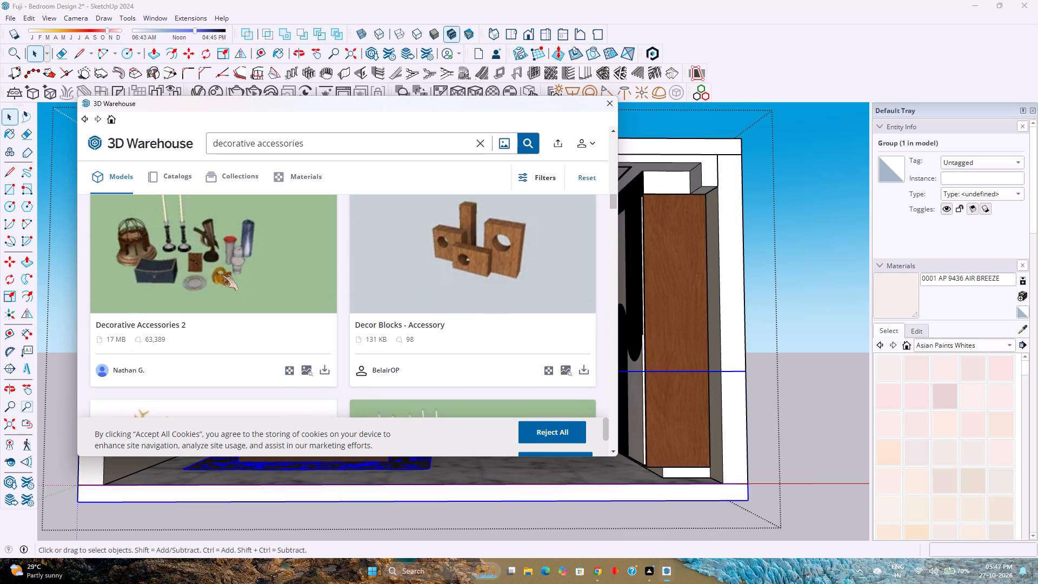
scroll(221, 275, "down", 8)
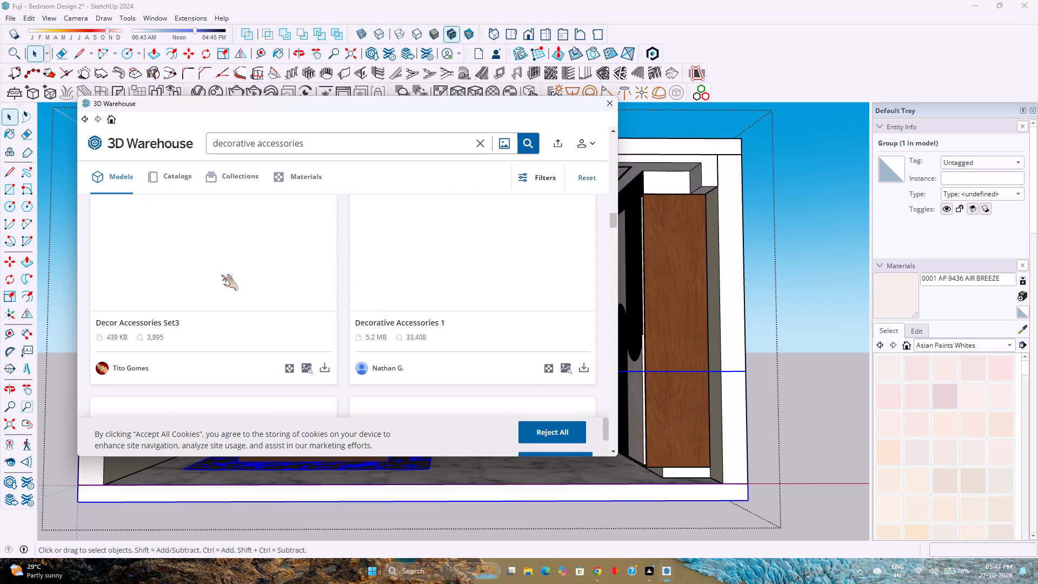
scroll(221, 275, "down", 4)
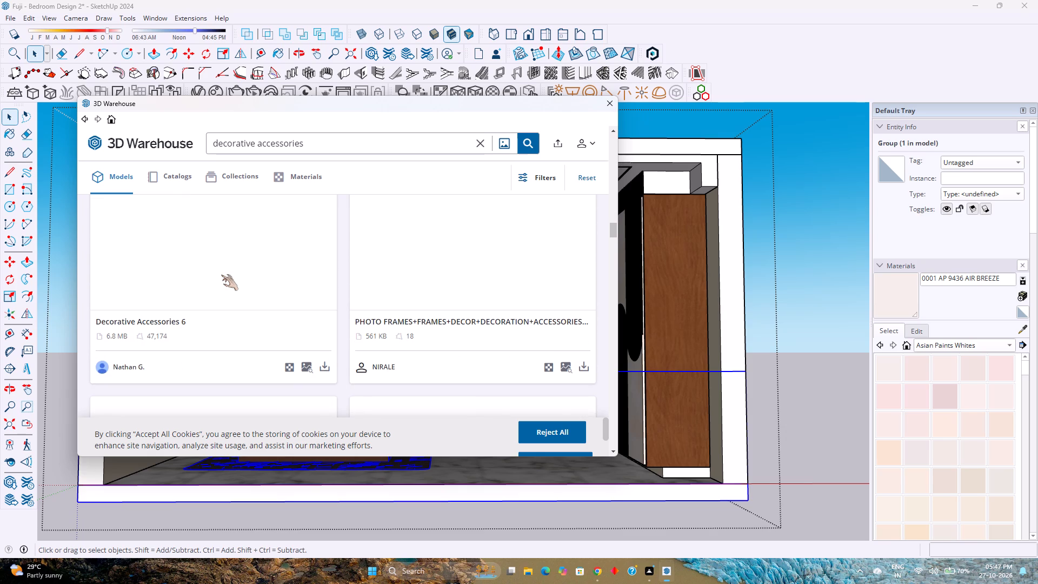
scroll(221, 275, "down", 5)
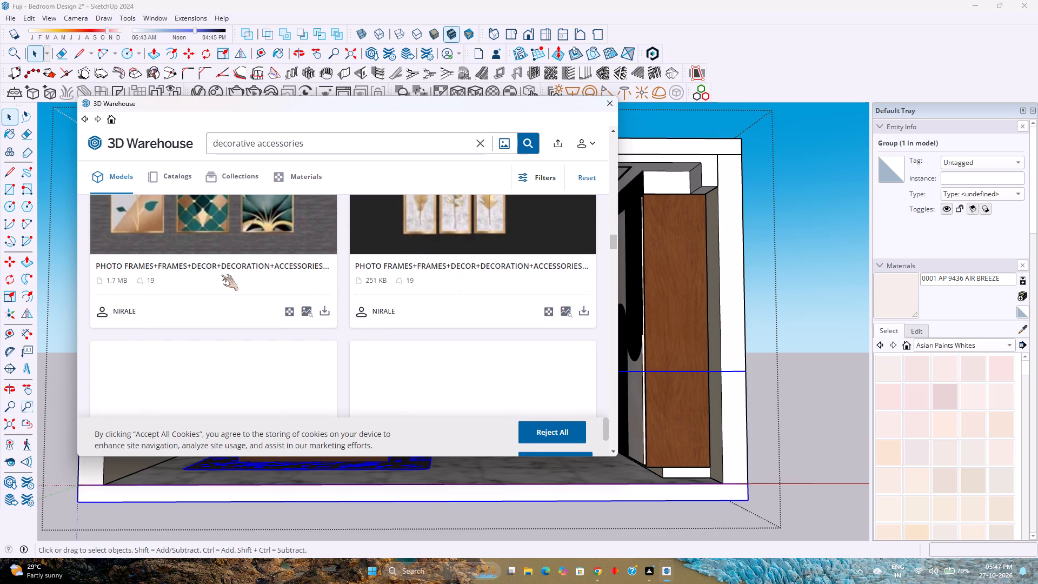
scroll(221, 275, "down", 7)
scroll(221, 275, "up", 4)
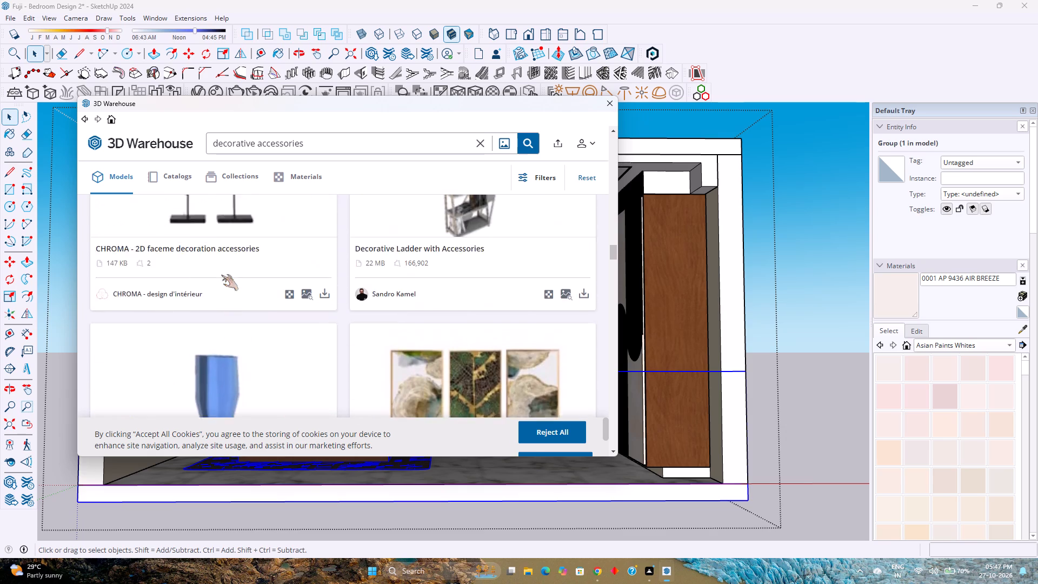
scroll(221, 275, "down", 8)
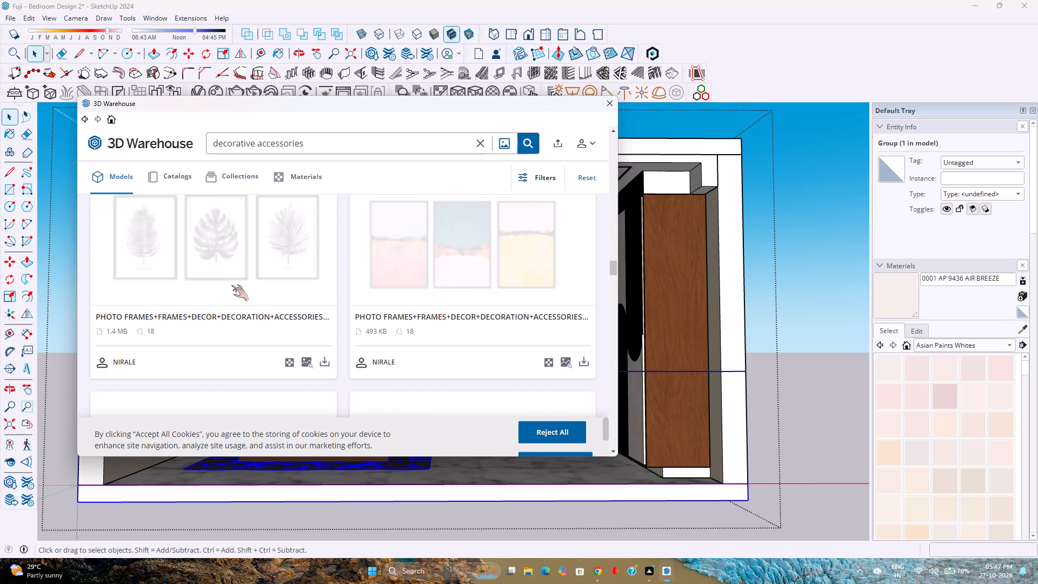
scroll(231, 285, "up", 4)
scroll(231, 285, "down", 6)
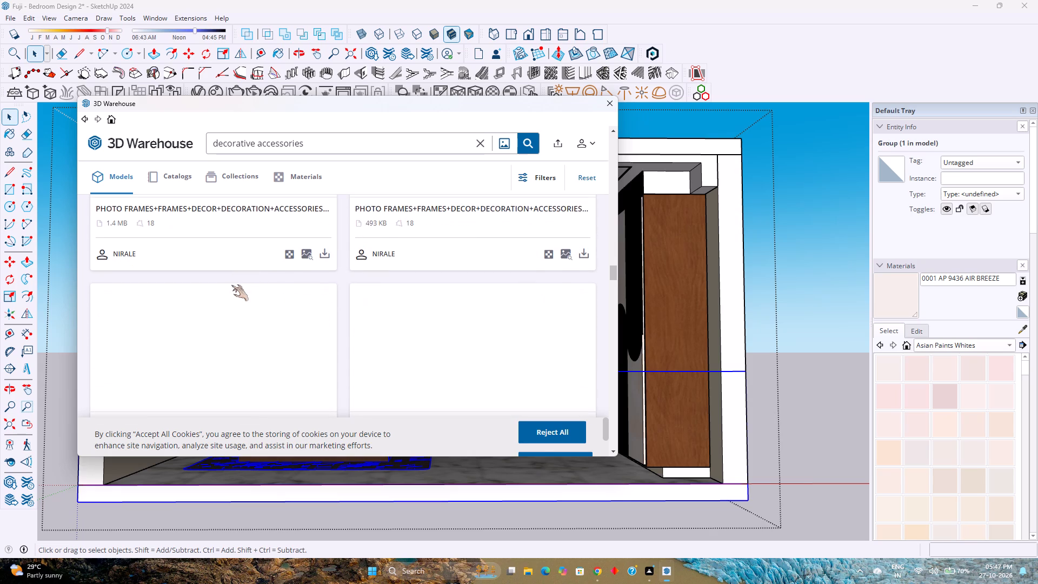
scroll(273, 302, "up", 7)
scroll(273, 302, "down", 4)
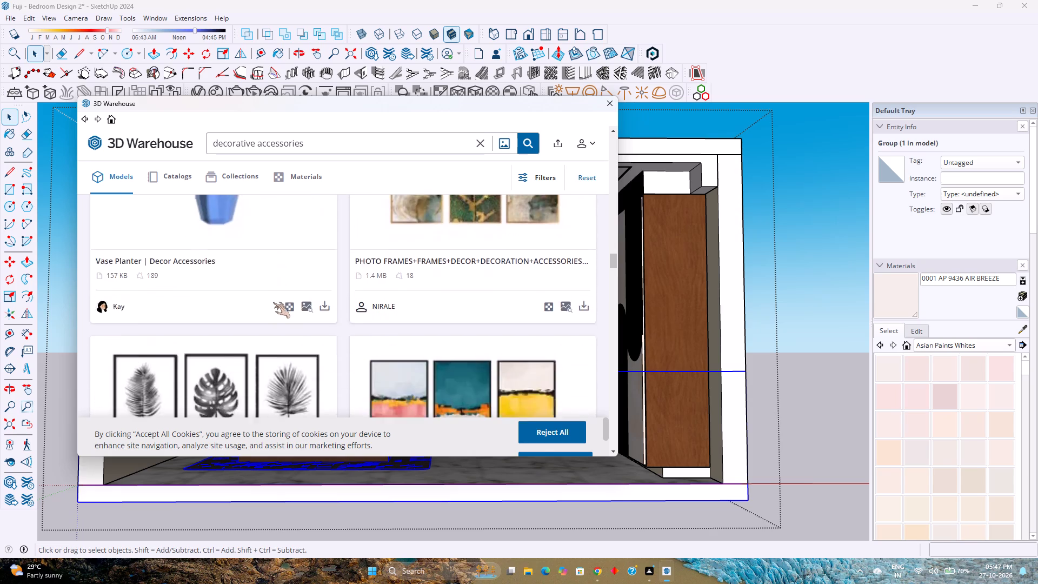
scroll(273, 302, "down", 11)
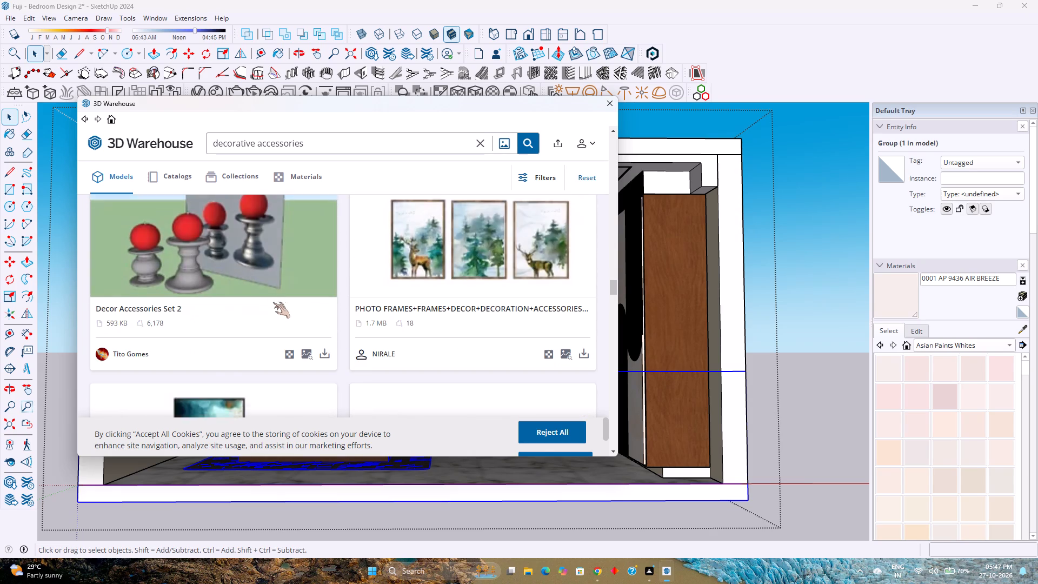
scroll(273, 302, "down", 3)
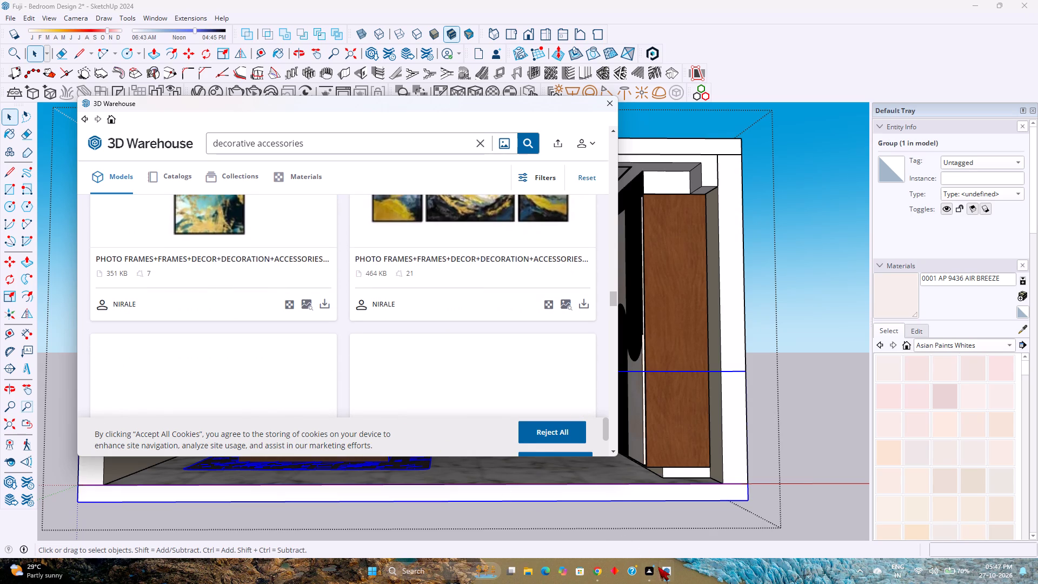
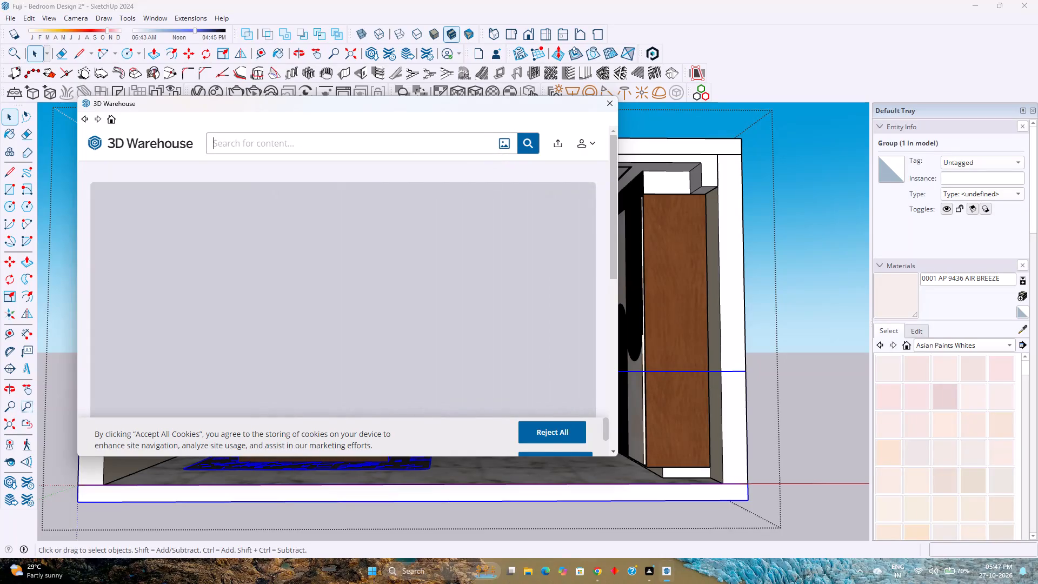
Search the 3D Warehouse models for "elegant bottles".
left_click(468, 142)
type("elegant bottles")
key("Return")
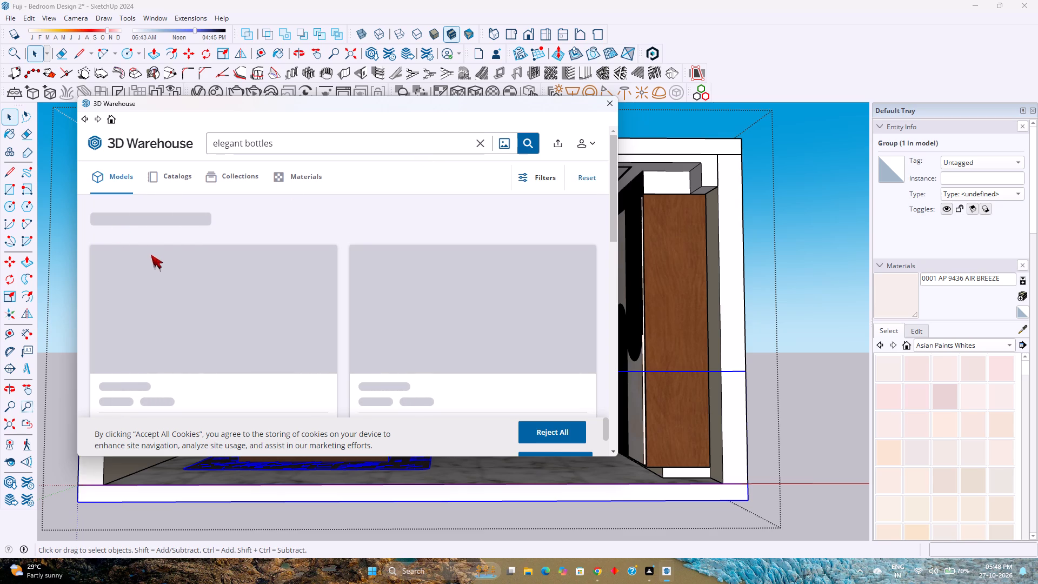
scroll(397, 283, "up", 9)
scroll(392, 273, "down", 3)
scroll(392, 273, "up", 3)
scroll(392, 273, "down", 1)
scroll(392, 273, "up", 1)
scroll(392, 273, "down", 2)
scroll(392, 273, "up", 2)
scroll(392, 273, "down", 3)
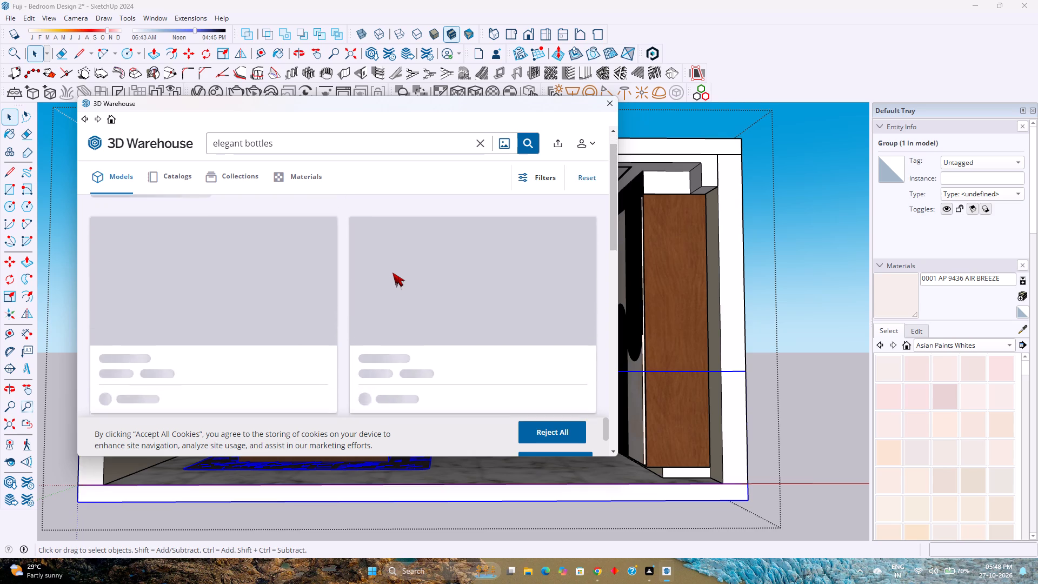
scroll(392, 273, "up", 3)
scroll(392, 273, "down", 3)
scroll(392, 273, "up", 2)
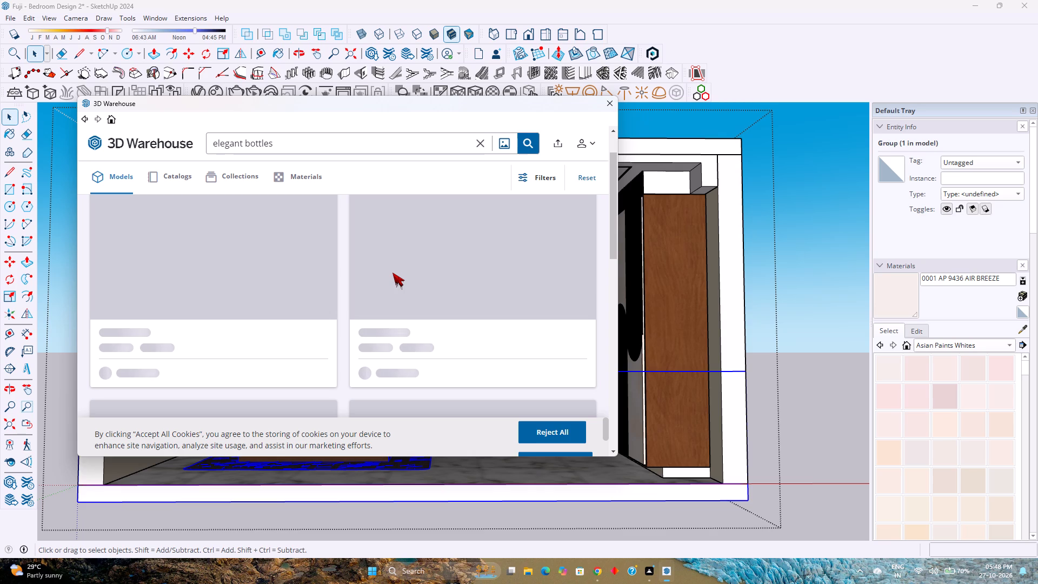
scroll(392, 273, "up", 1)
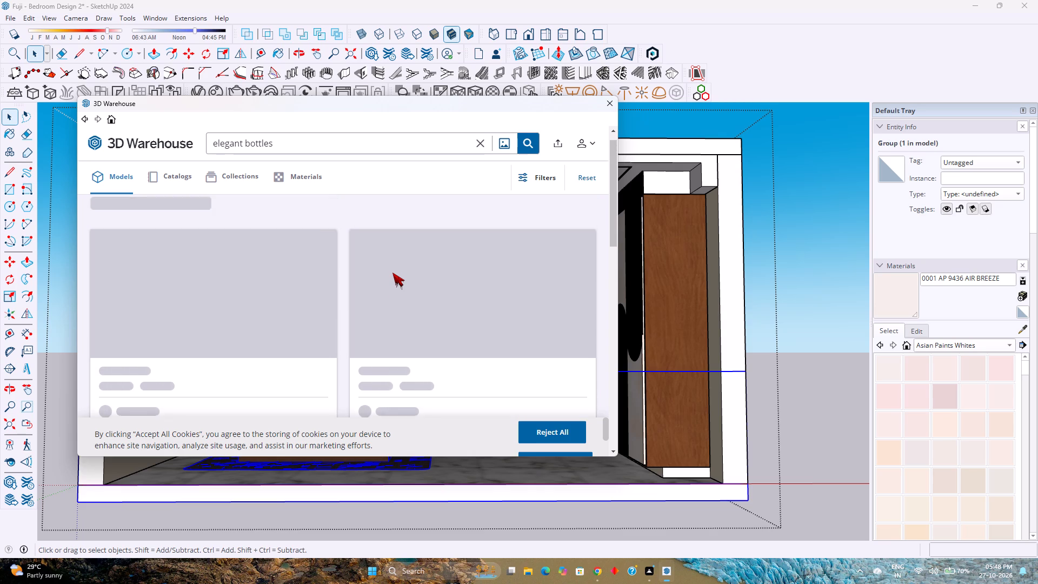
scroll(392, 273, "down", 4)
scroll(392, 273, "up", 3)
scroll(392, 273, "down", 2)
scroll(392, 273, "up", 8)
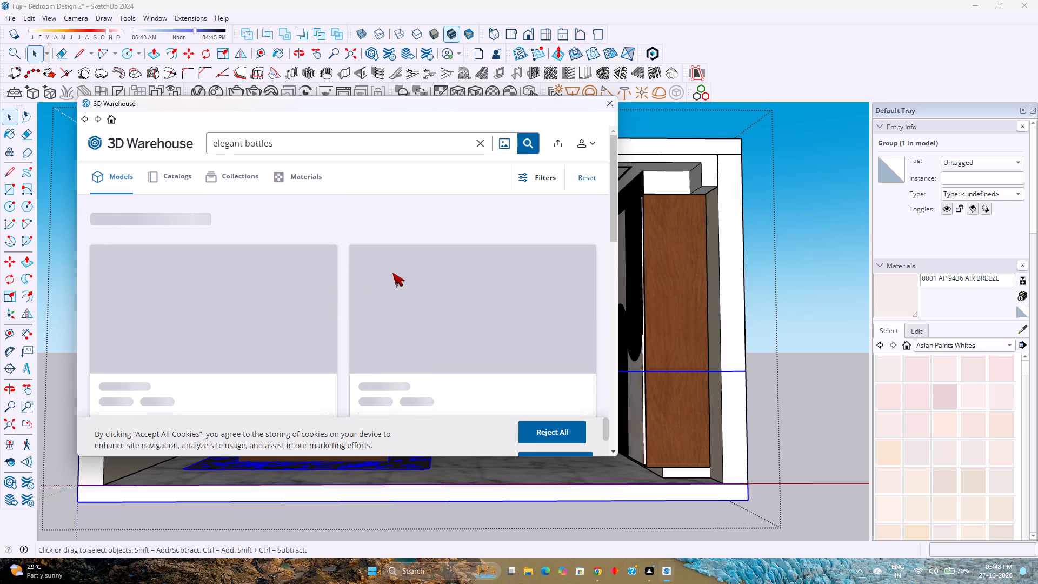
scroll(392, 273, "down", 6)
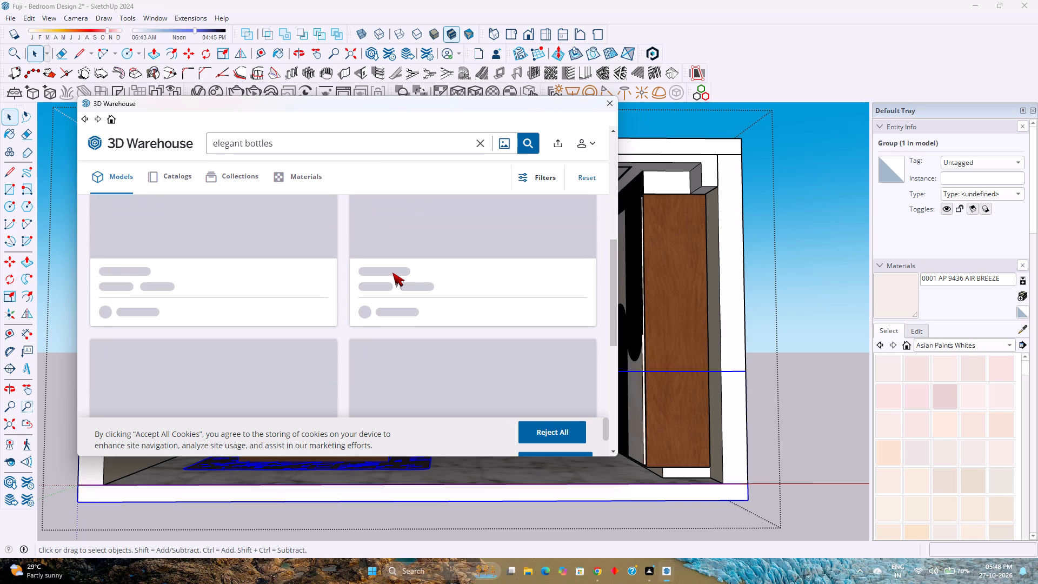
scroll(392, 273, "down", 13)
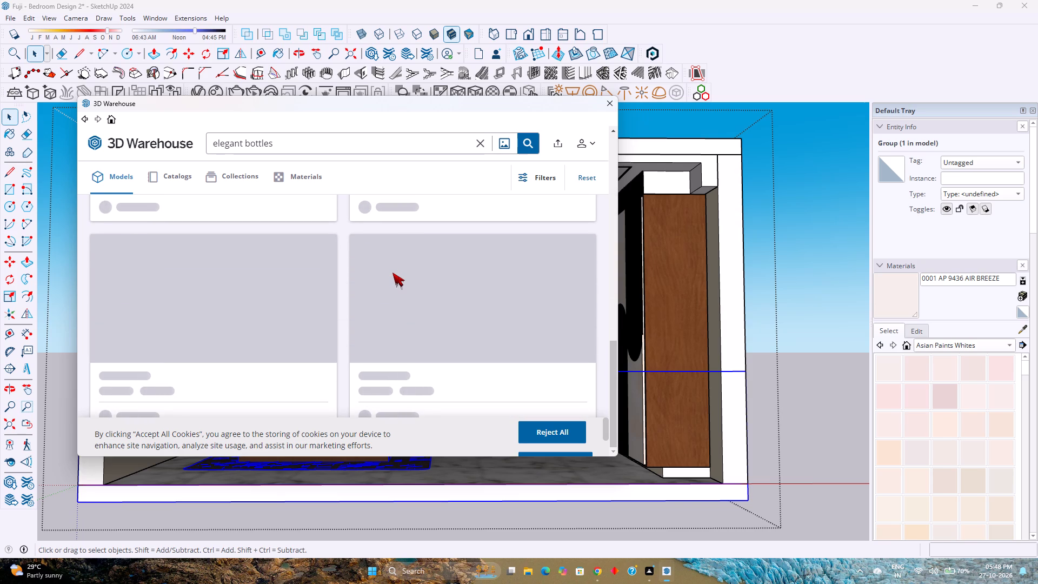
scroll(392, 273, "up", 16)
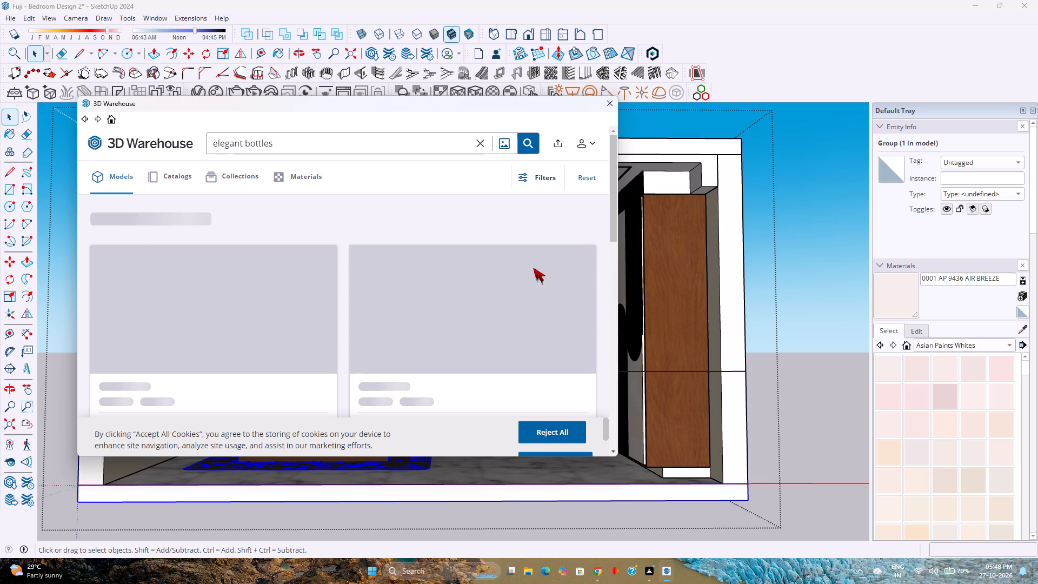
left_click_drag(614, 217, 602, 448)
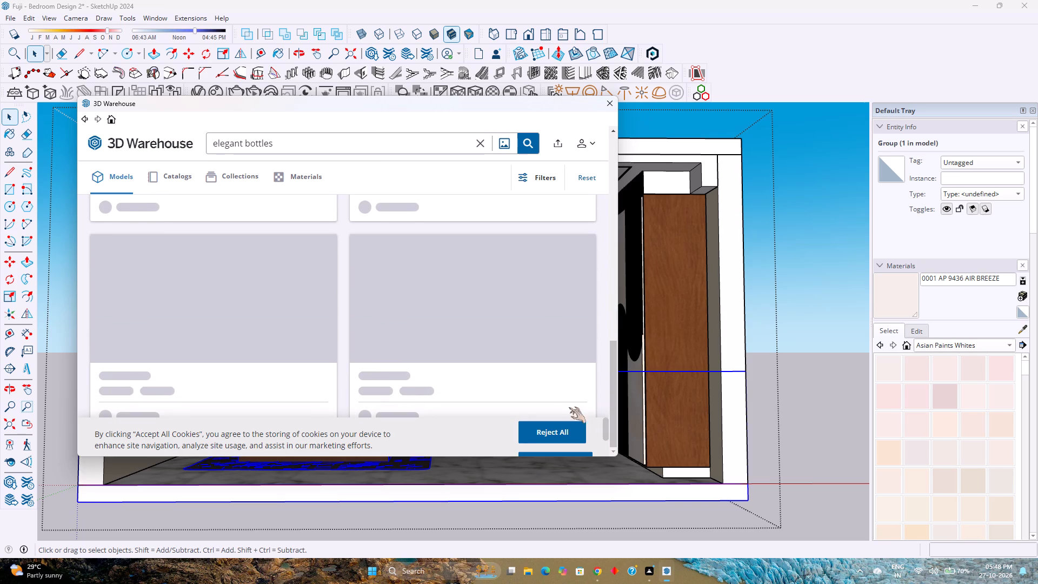
Look through the "elegant bottles" model results for bottles or diffusers suitable for decorating the bedroom.
scroll(503, 341, "down", 5)
scroll(430, 306, "down", 5)
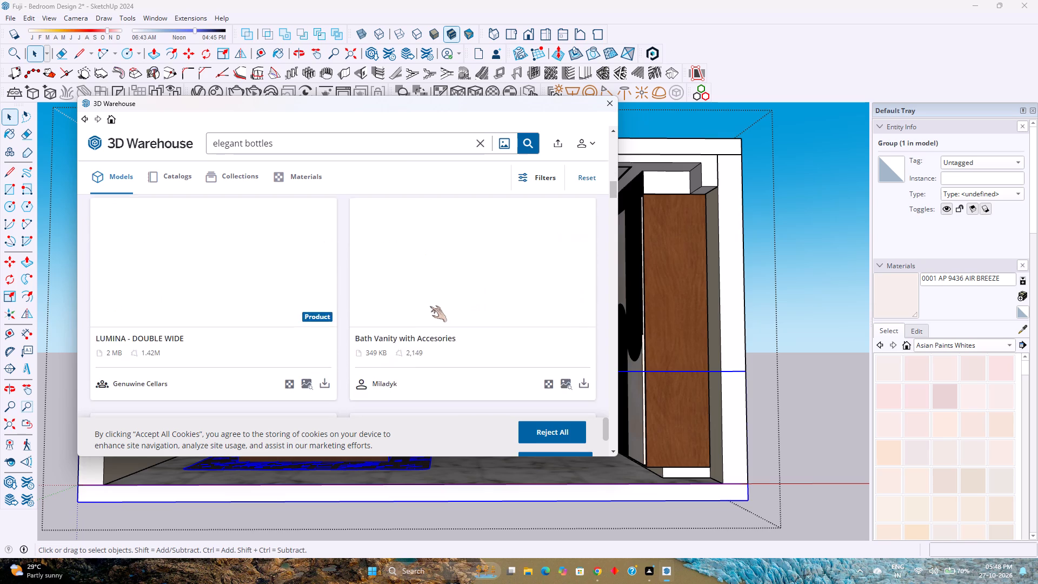
scroll(430, 306, "down", 2)
scroll(430, 306, "up", 20)
scroll(430, 306, "up", 10)
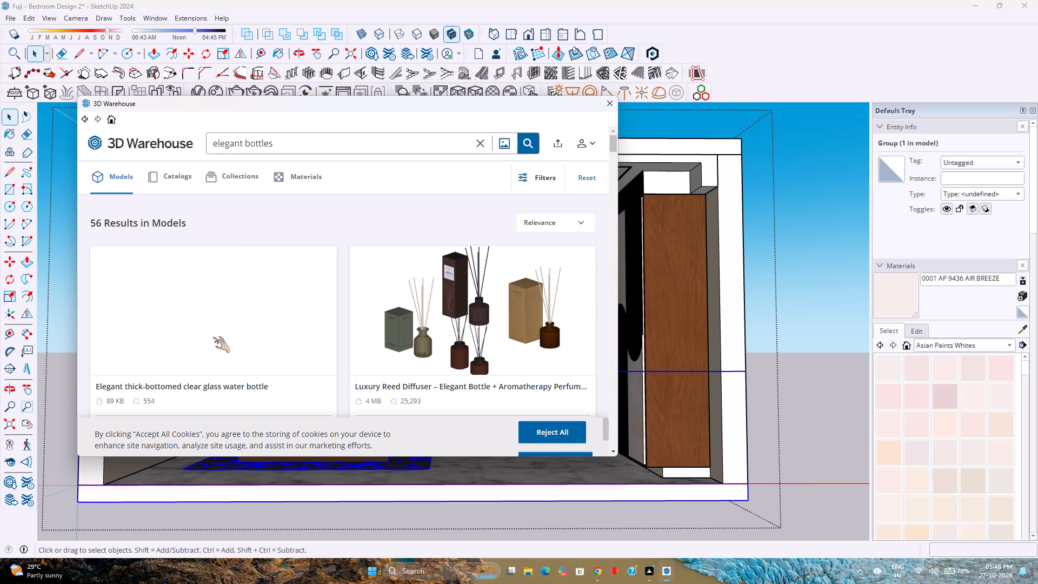
scroll(227, 328, "down", 3)
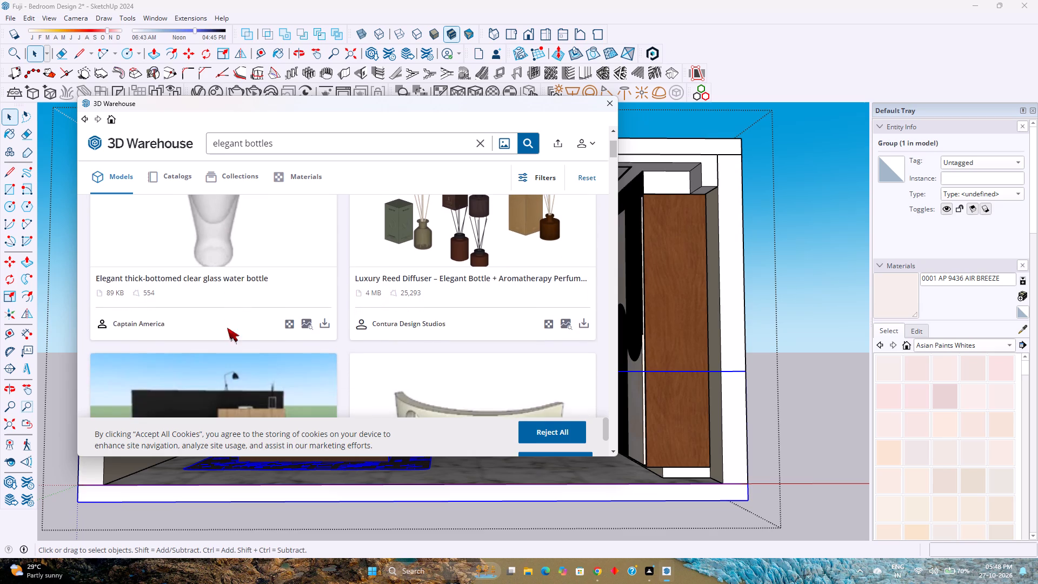
scroll(227, 328, "down", 6)
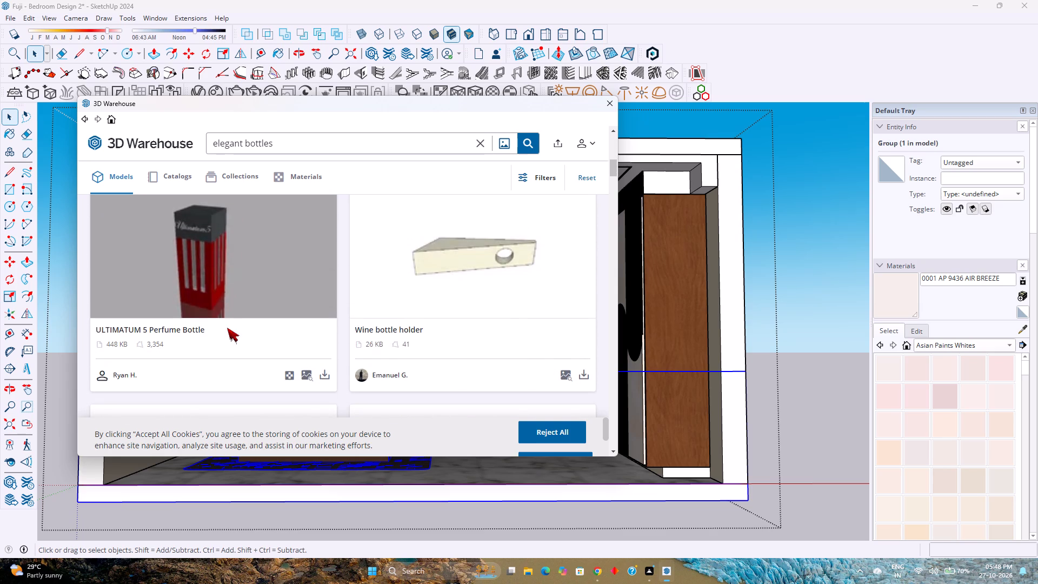
scroll(227, 328, "down", 6)
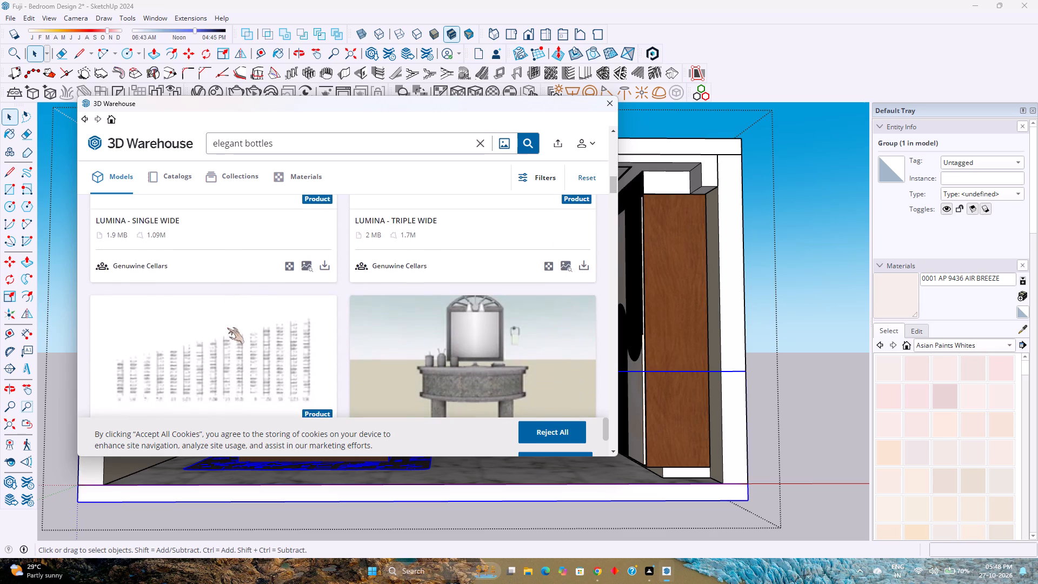
scroll(227, 328, "down", 8)
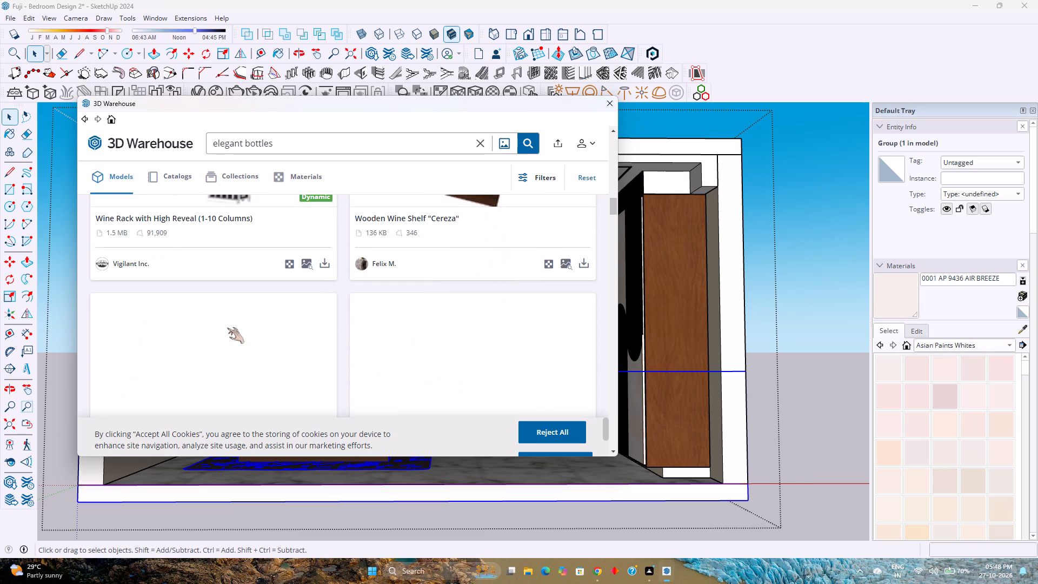
scroll(227, 328, "down", 6)
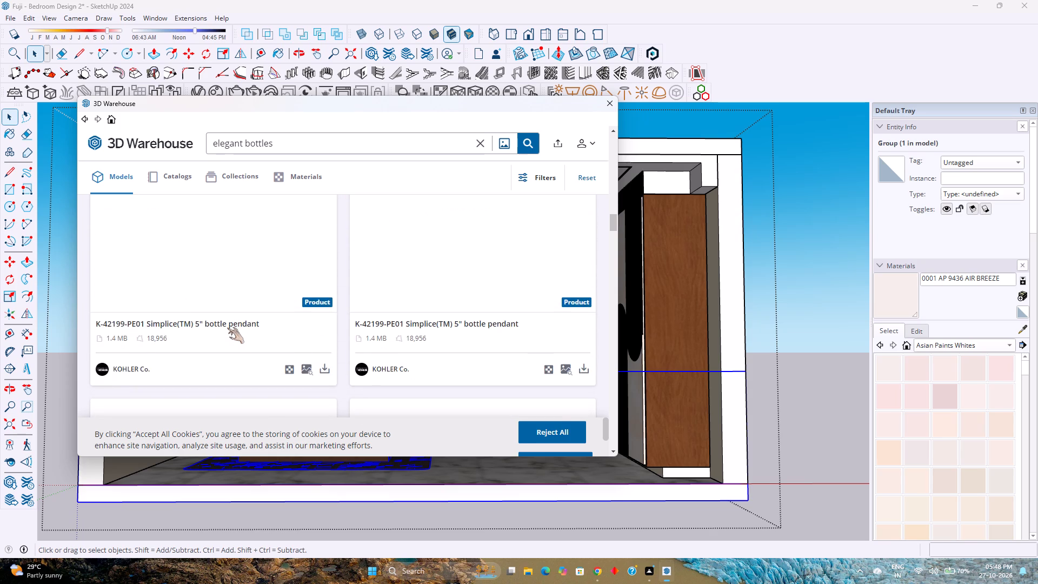
scroll(227, 328, "down", 7)
scroll(227, 328, "up", 3)
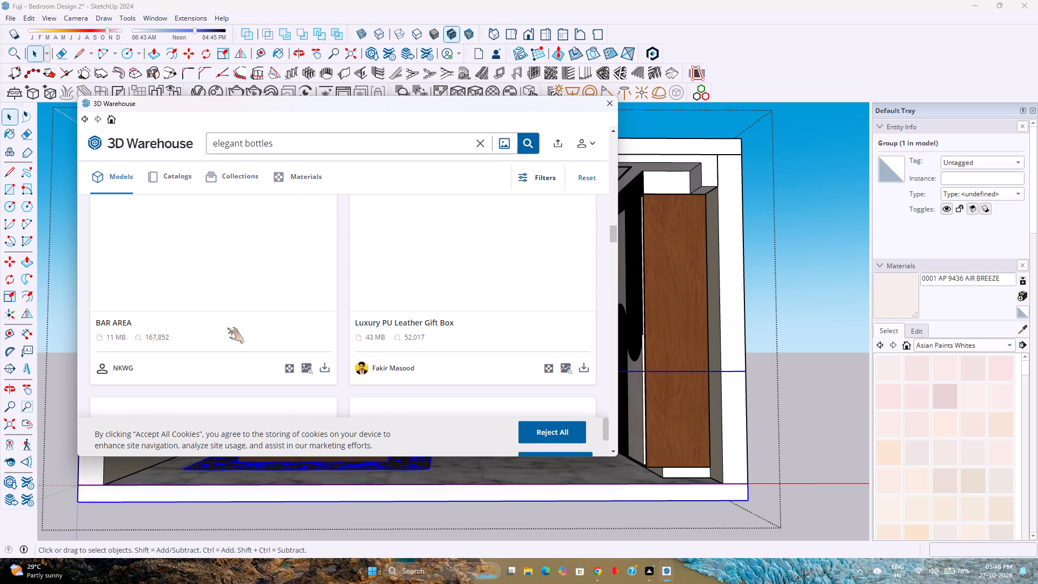
scroll(227, 328, "up", 6)
scroll(227, 328, "down", 3)
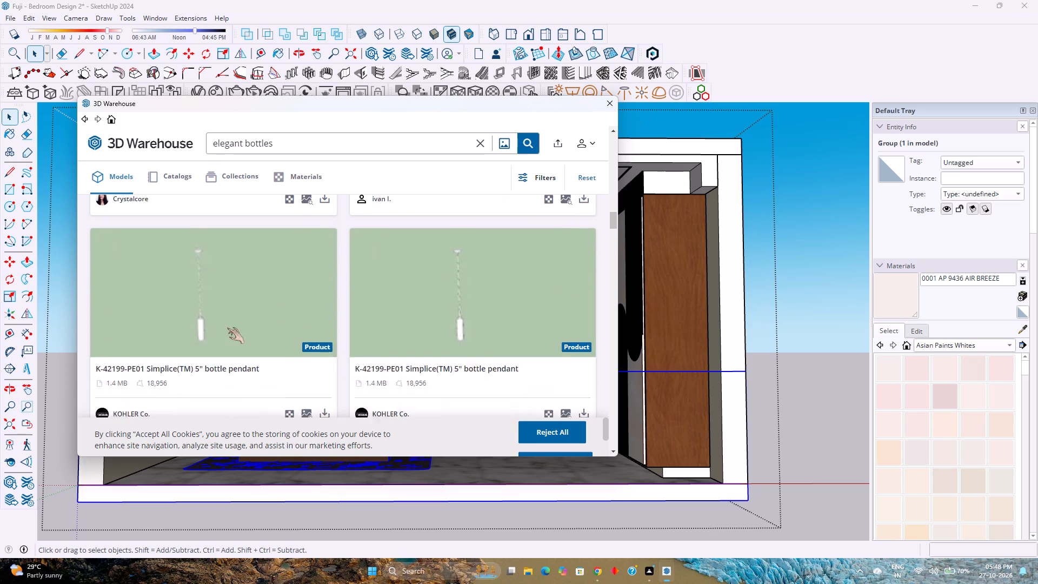
scroll(227, 328, "down", 4)
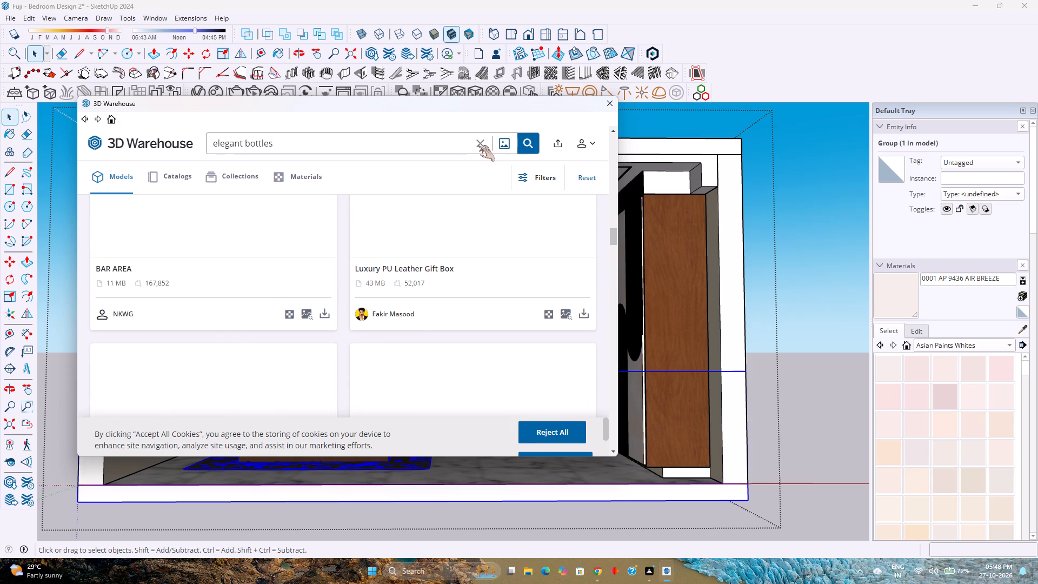
Replace the 3D Warehouse search with "curtain" and go to the start of the model results.
left_click(478, 145)
left_click(451, 144)
type("curtain")
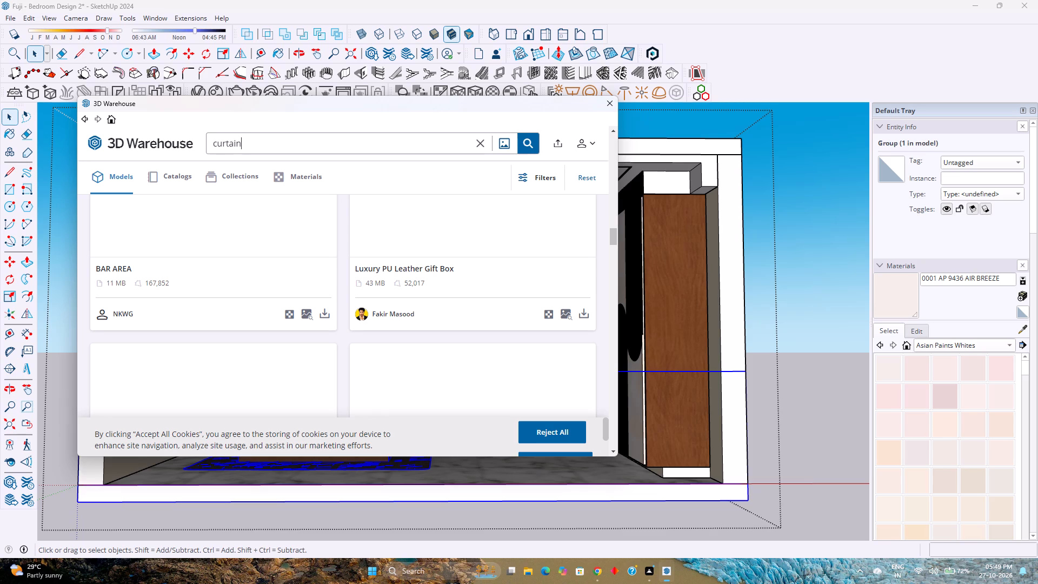
key("Return")
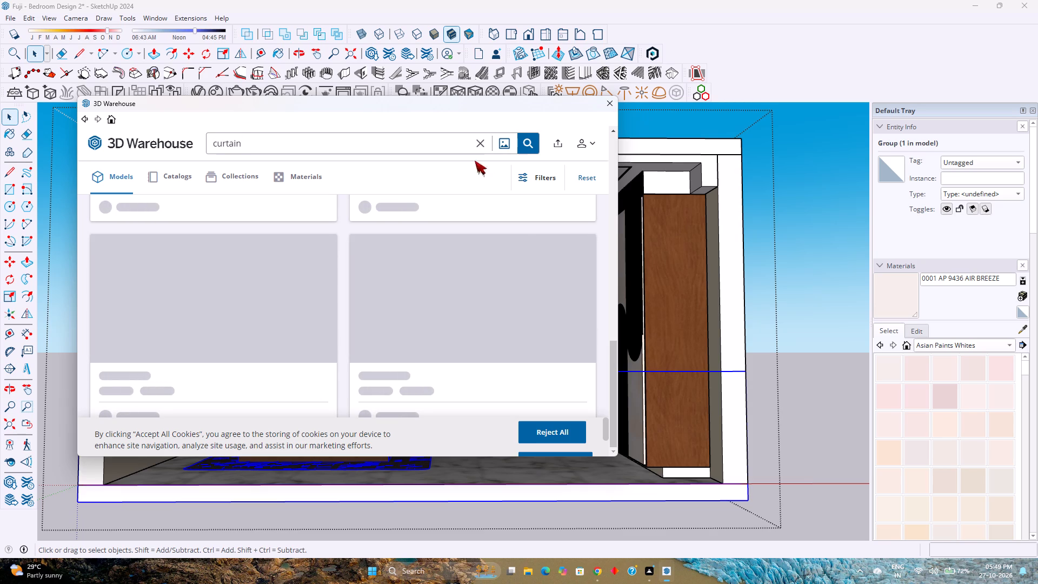
scroll(520, 293, "up", 20)
scroll(520, 293, "up", 1)
scroll(520, 293, "down", 4)
scroll(520, 293, "up", 6)
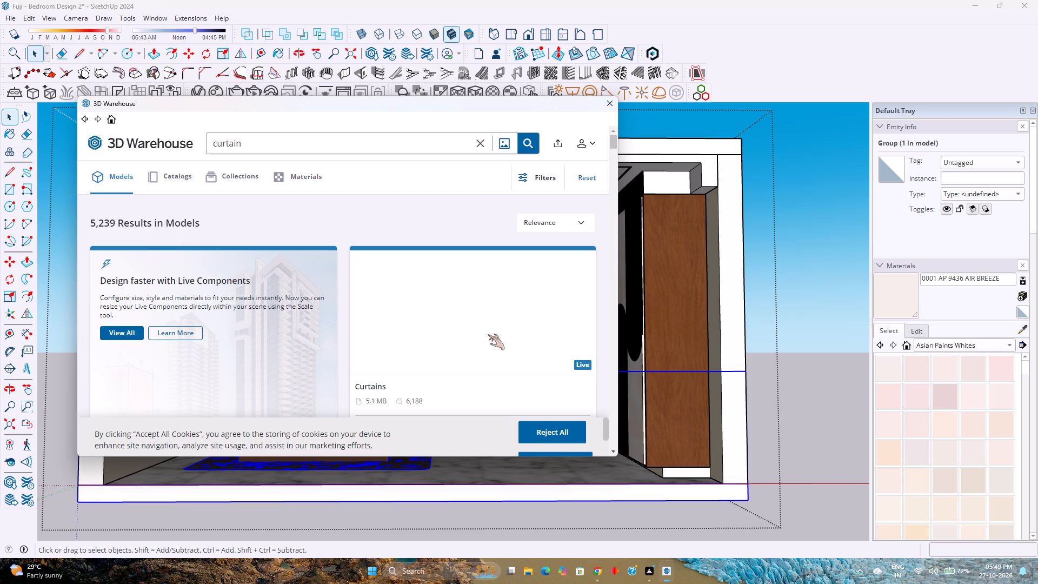
Look through the first "curtain" model results for curtains suitable for the bedroom.
scroll(416, 326, "down", 1)
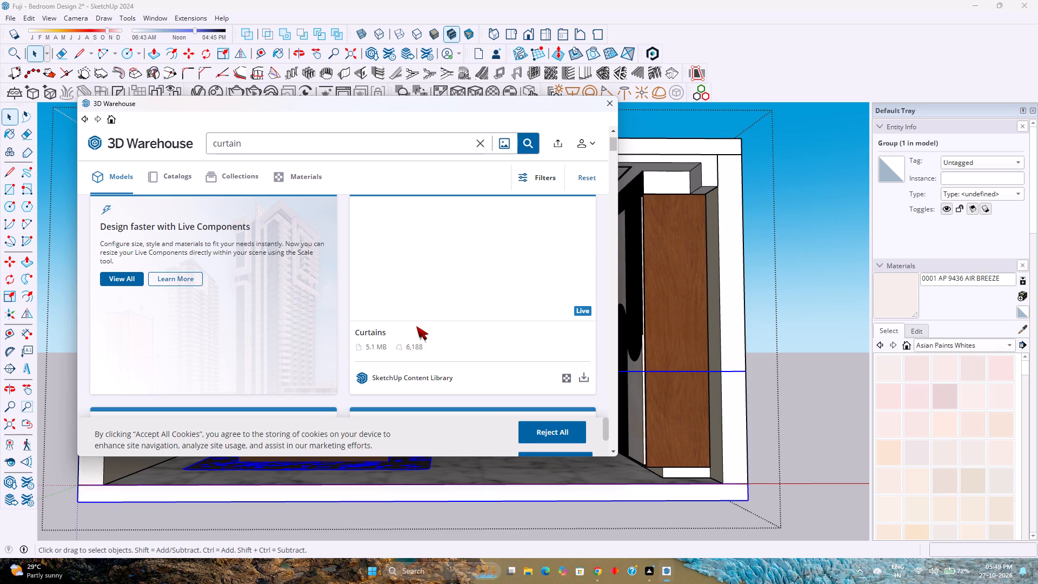
scroll(416, 326, "down", 4)
scroll(416, 326, "up", 4)
scroll(413, 329, "down", 5)
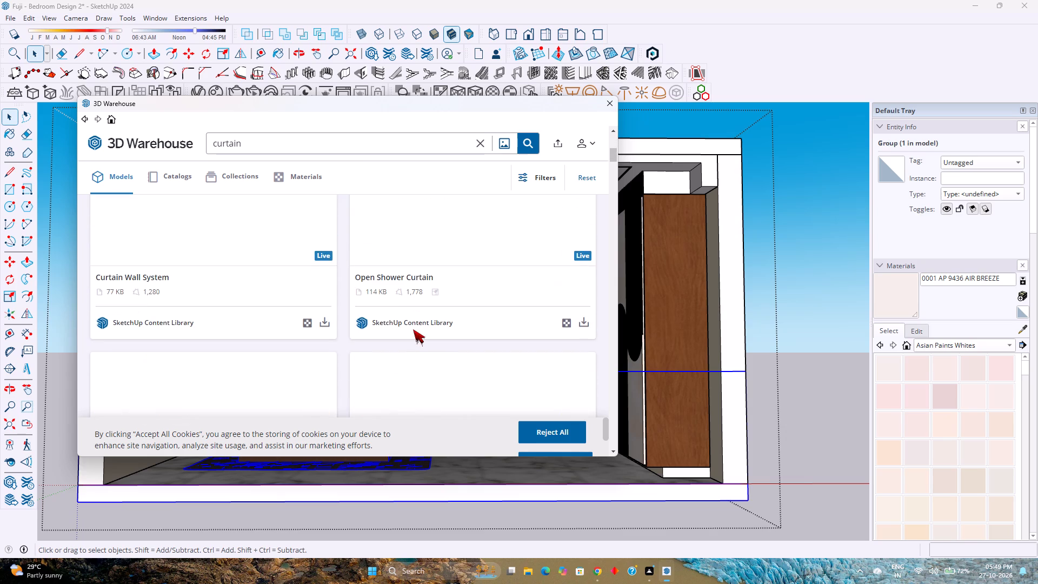
scroll(413, 329, "down", 3)
scroll(380, 336, "up", 9)
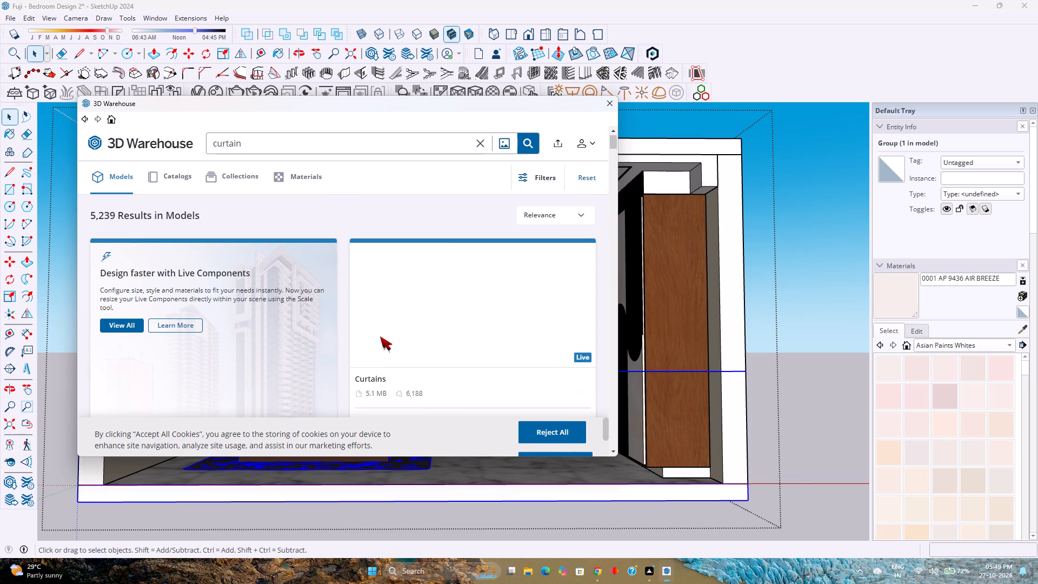
scroll(380, 336, "up", 4)
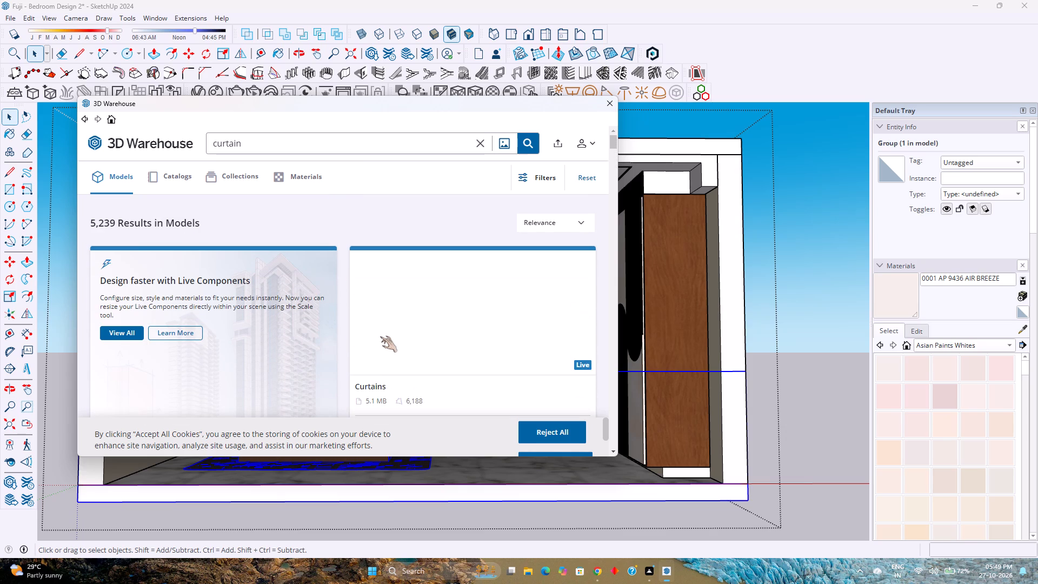
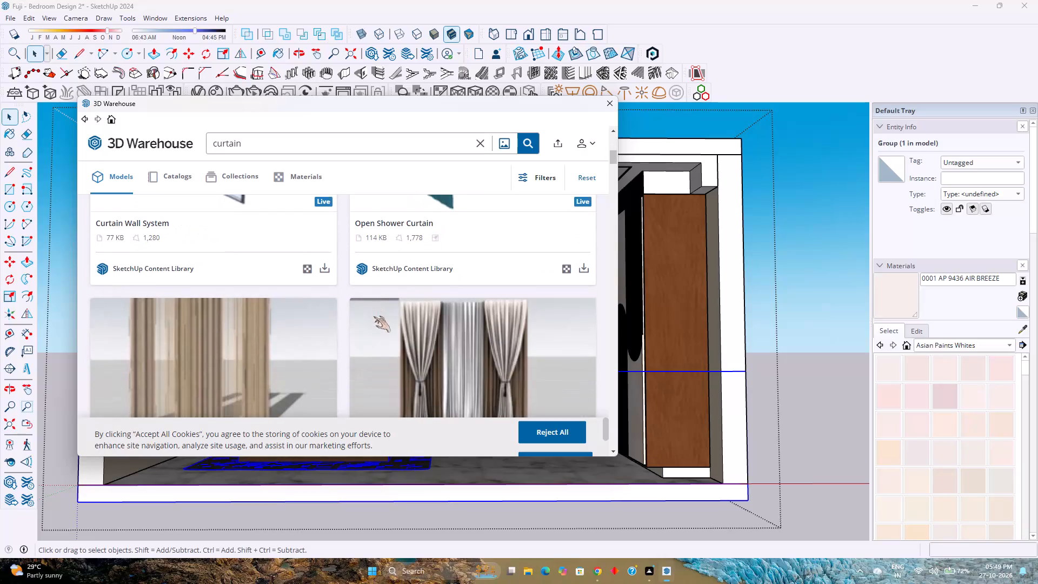
Look through the remaining loaded "curtain" model results, down to the end of the list, for curtains suitable for the bedroom.
scroll(374, 316, "down", 1)
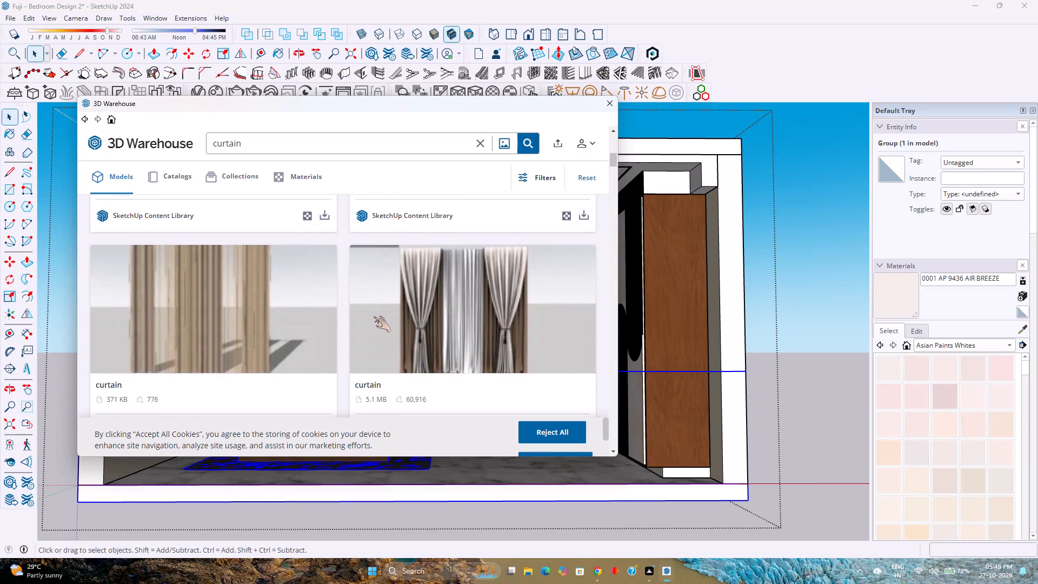
scroll(374, 316, "down", 2)
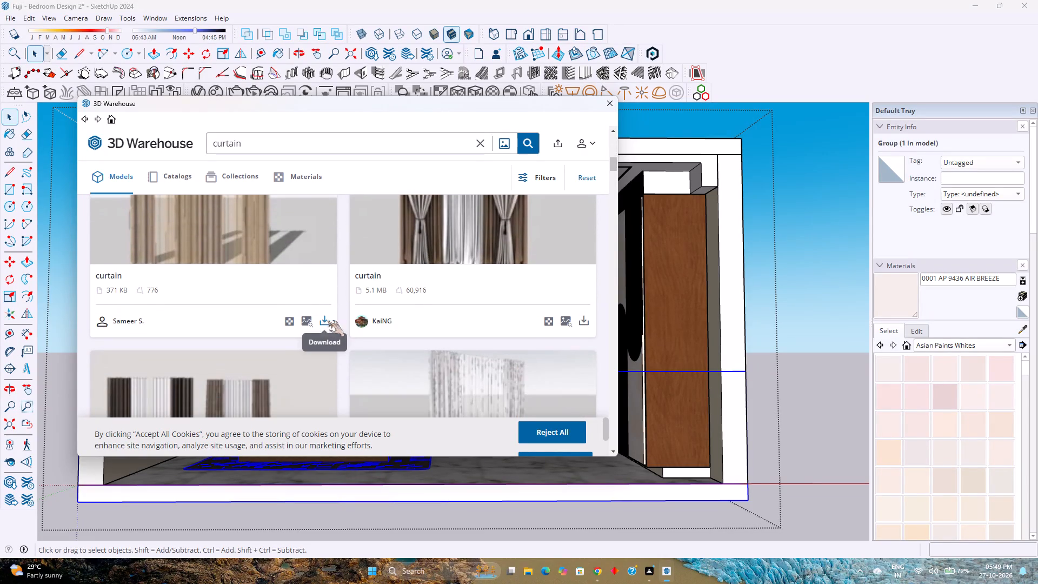
scroll(314, 322, "down", 3)
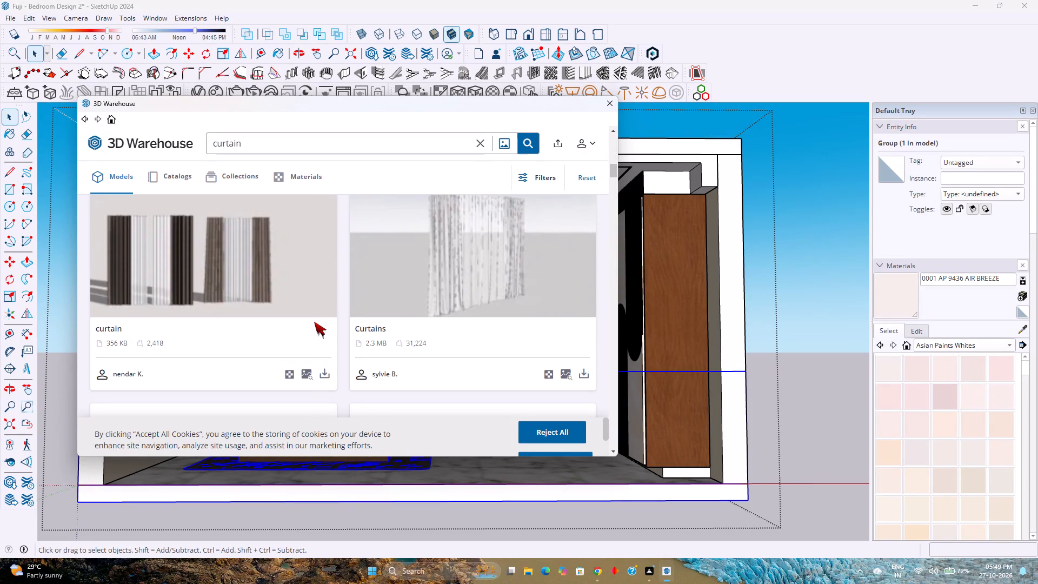
scroll(314, 322, "down", 7)
scroll(314, 322, "up", 1)
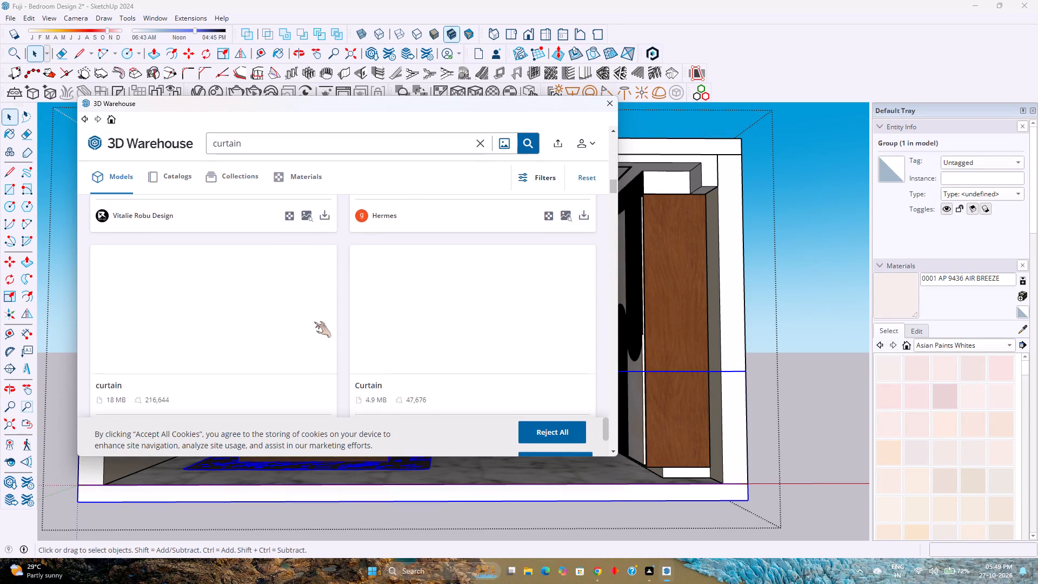
scroll(314, 322, "up", 2)
scroll(314, 322, "down", 1)
scroll(314, 322, "up", 1)
scroll(314, 322, "down", 4)
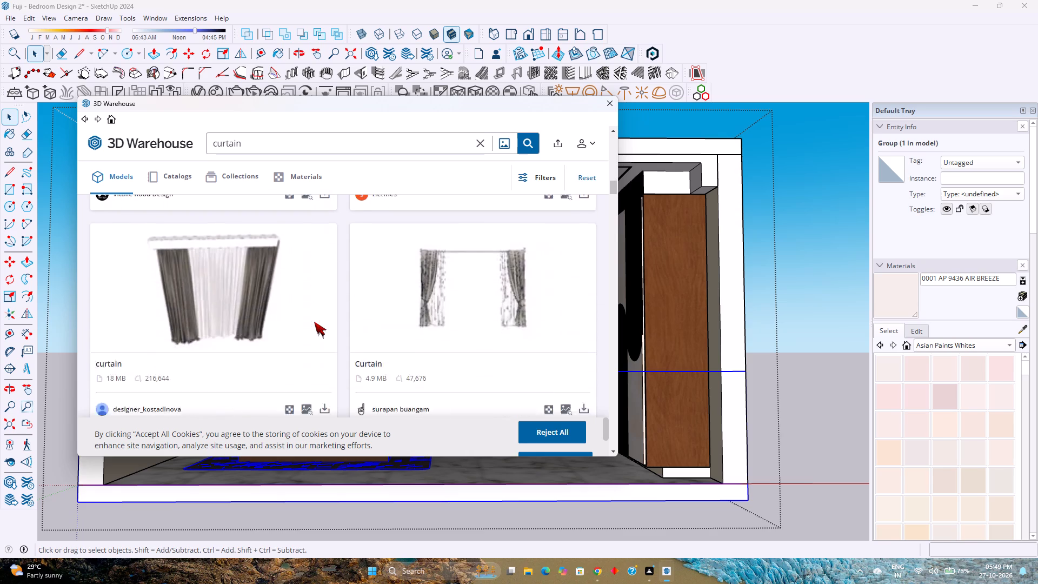
scroll(314, 322, "down", 6)
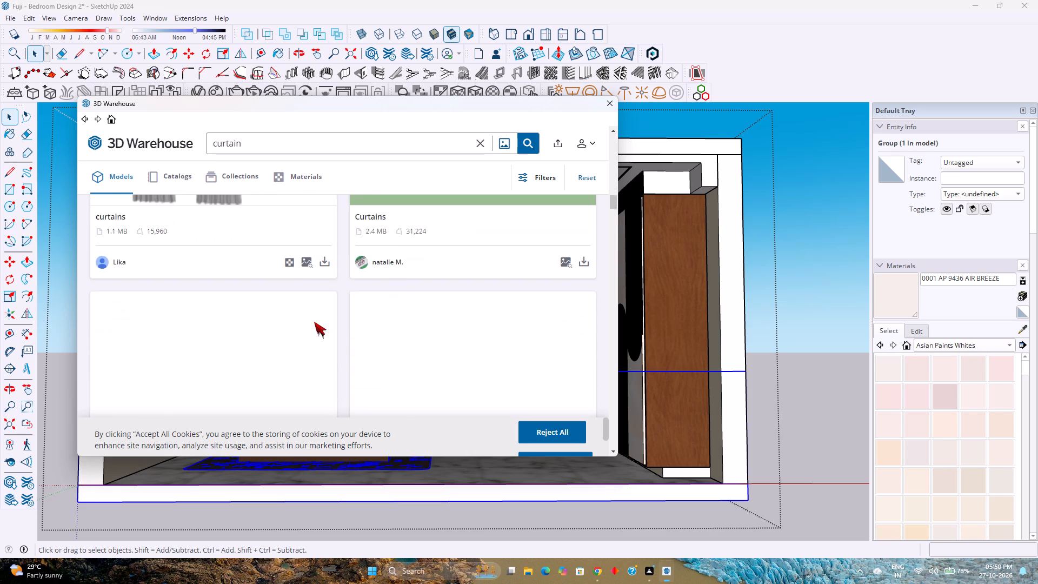
scroll(314, 322, "down", 4)
scroll(314, 322, "up", 3)
scroll(314, 322, "down", 4)
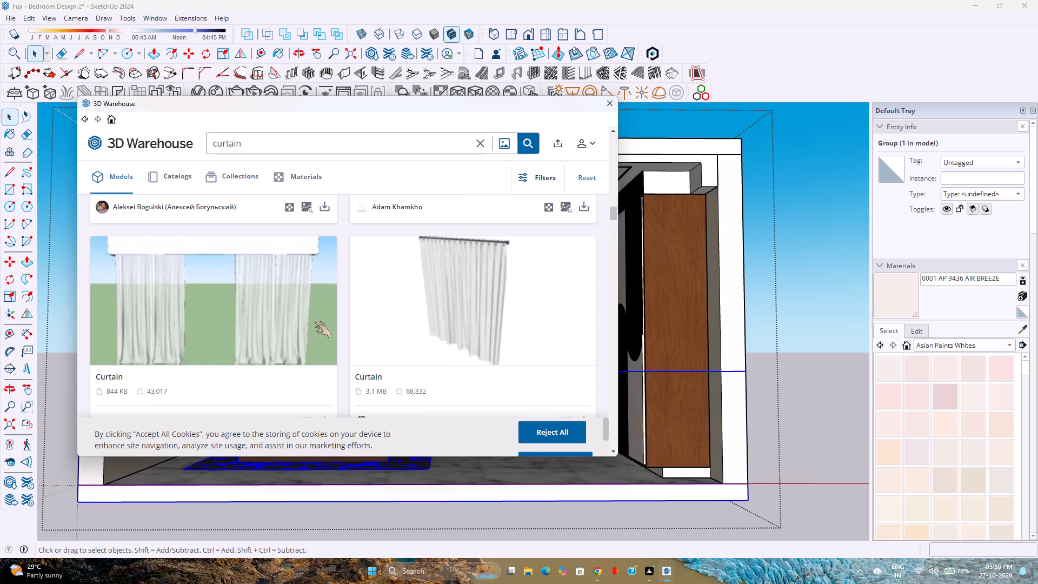
scroll(314, 322, "down", 4)
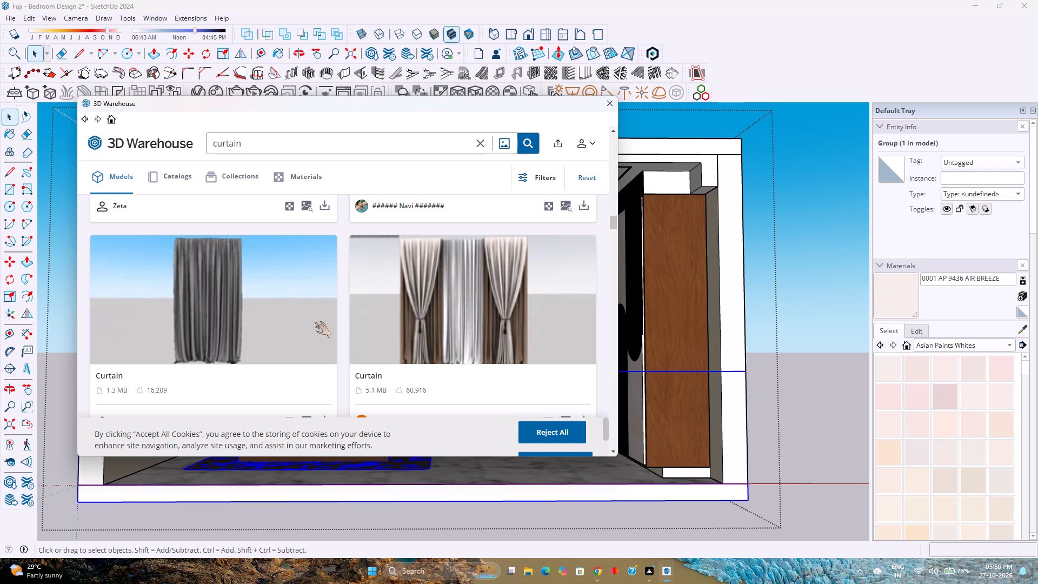
scroll(314, 322, "down", 7)
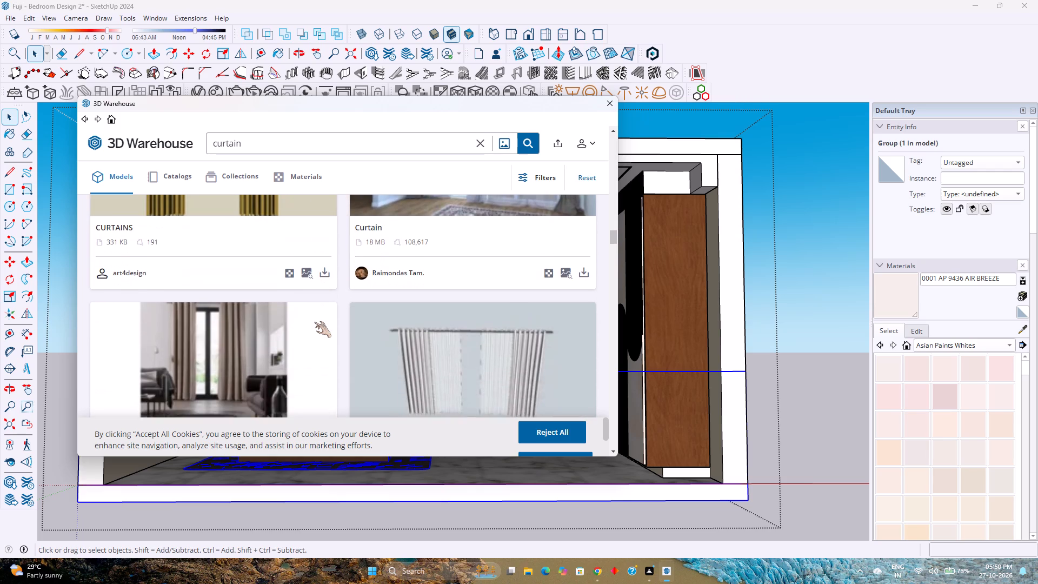
scroll(314, 322, "down", 1)
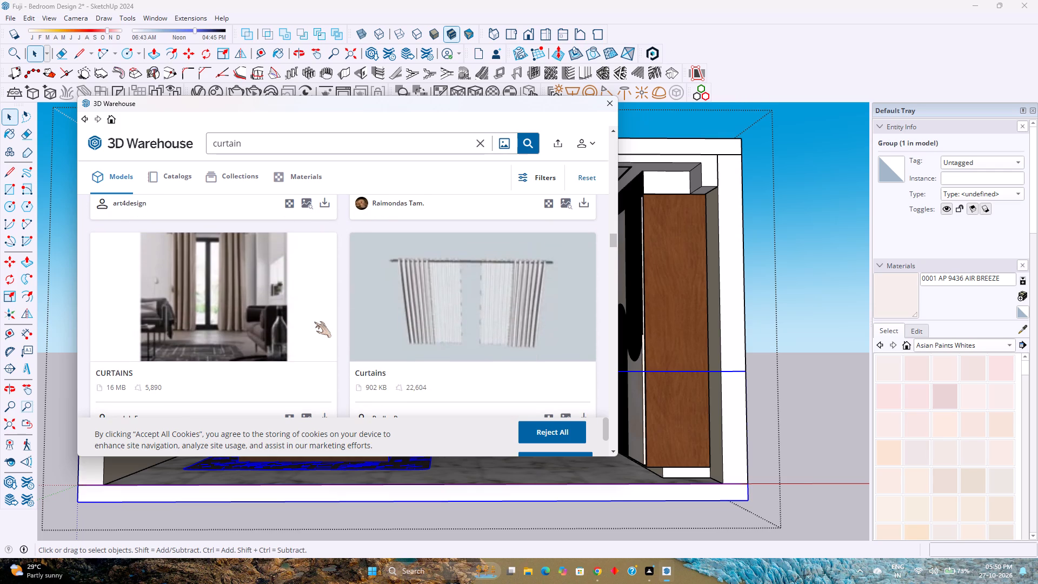
scroll(314, 322, "down", 6)
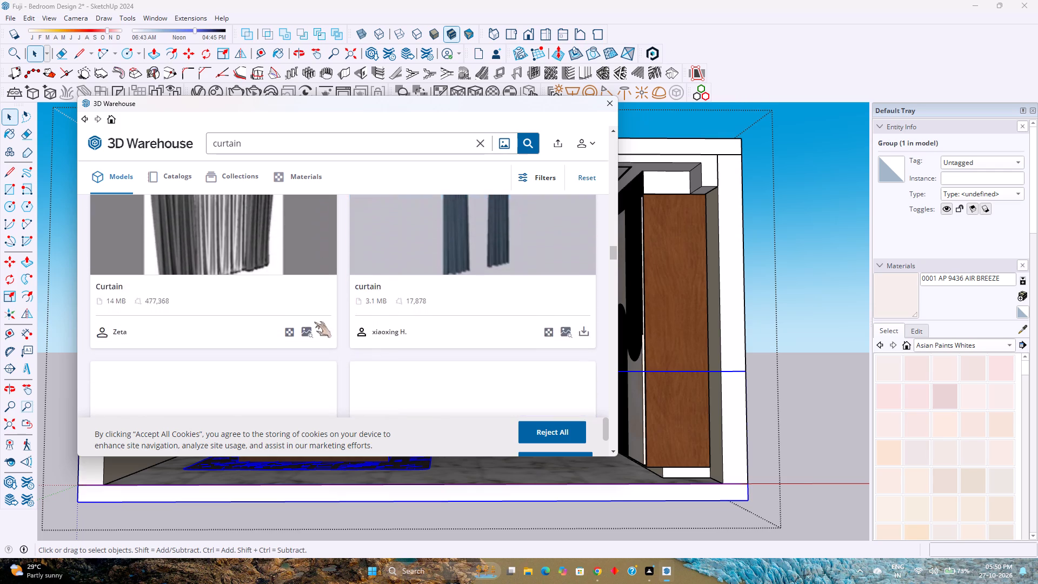
scroll(314, 322, "down", 9)
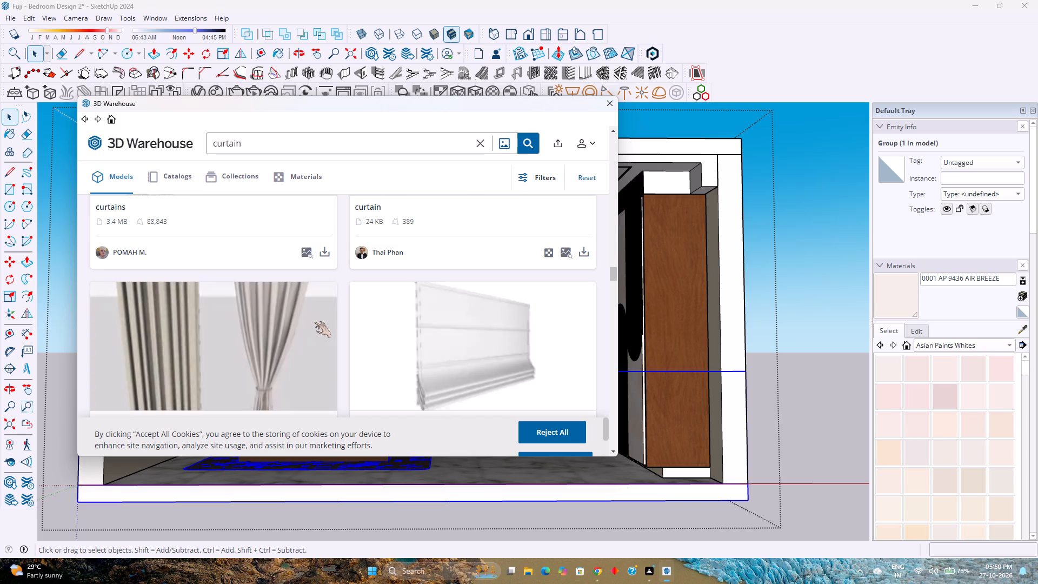
scroll(314, 322, "down", 8)
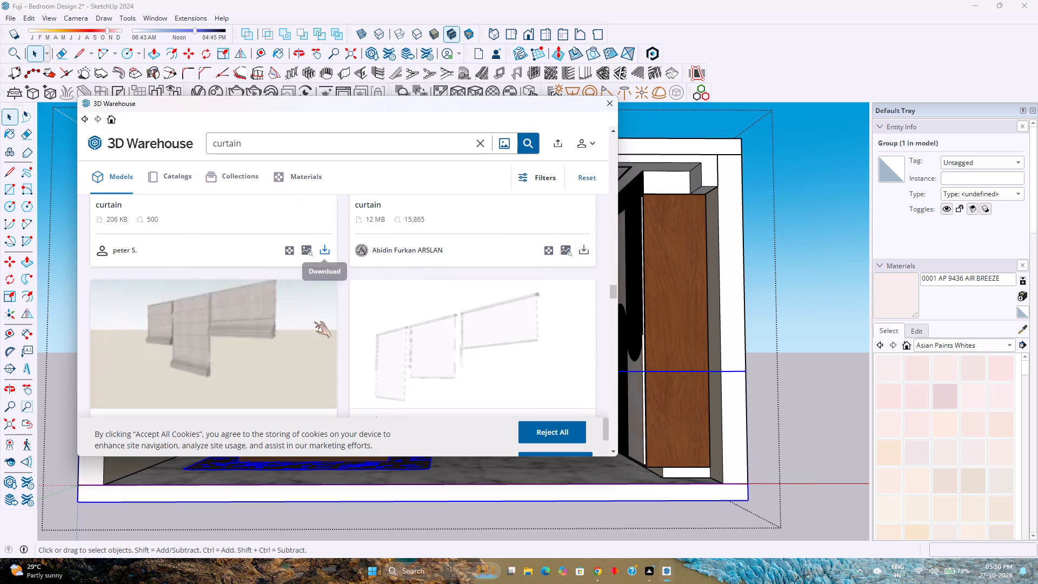
scroll(314, 322, "down", 3)
scroll(314, 322, "up", 3)
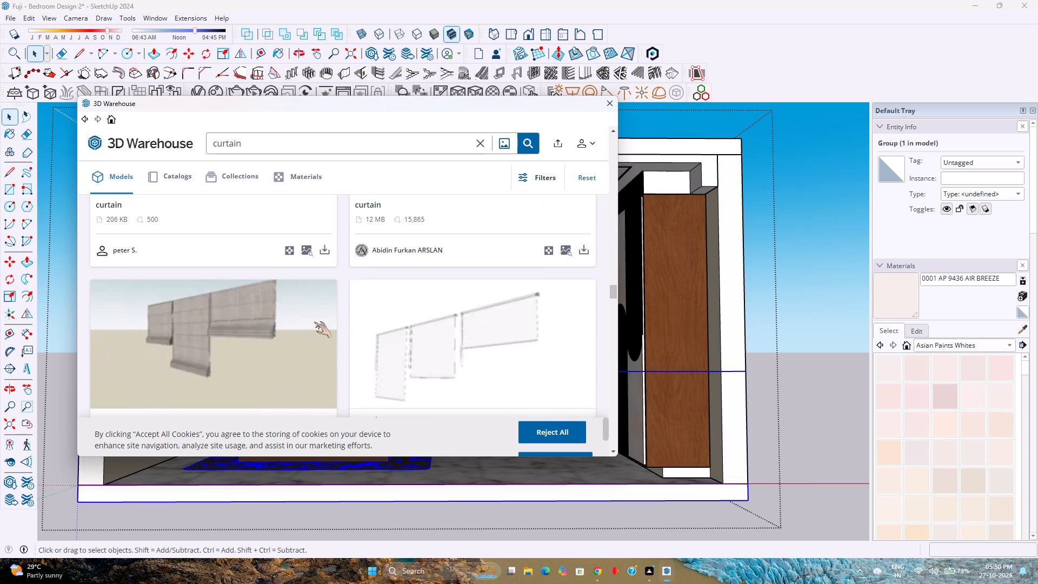
scroll(314, 322, "down", 5)
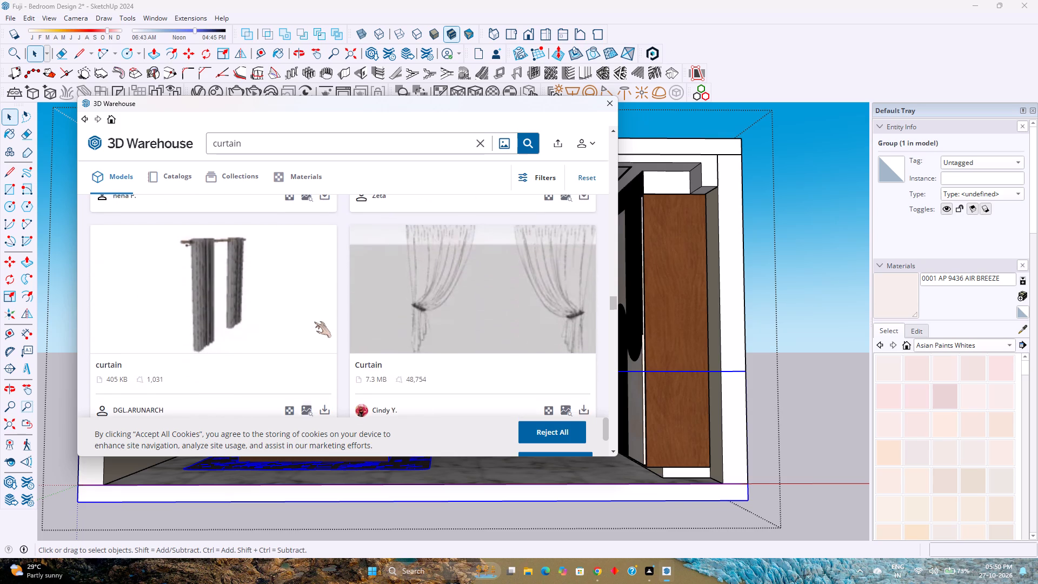
scroll(314, 322, "down", 6)
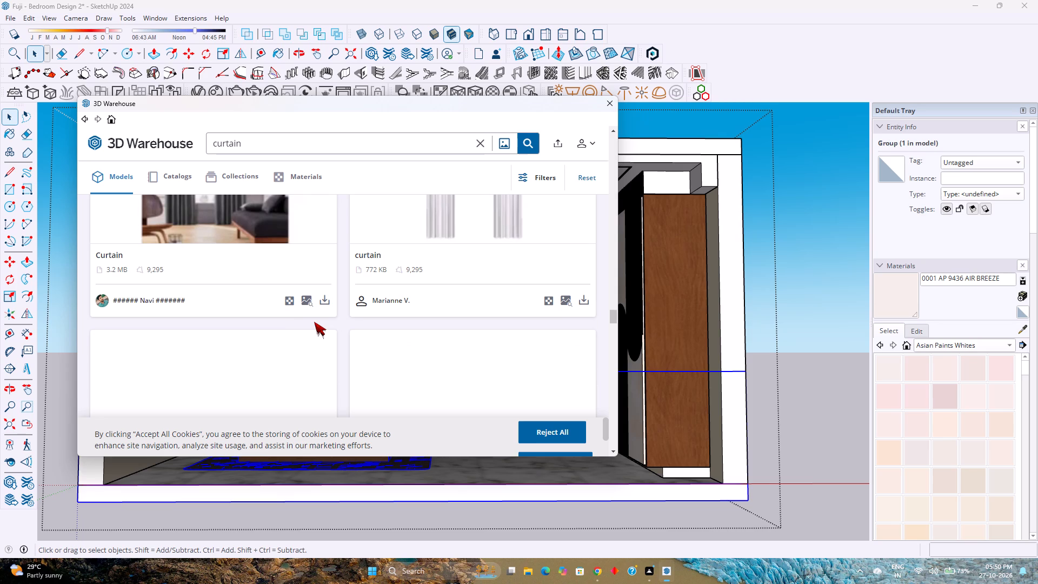
scroll(314, 322, "up", 5)
scroll(314, 322, "down", 3)
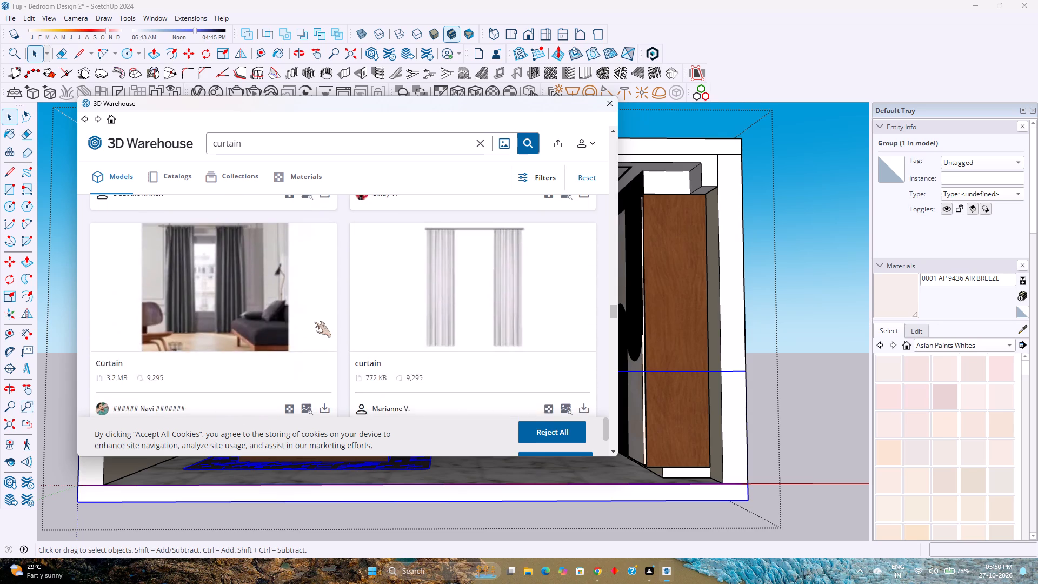
scroll(314, 322, "up", 4)
scroll(314, 322, "down", 6)
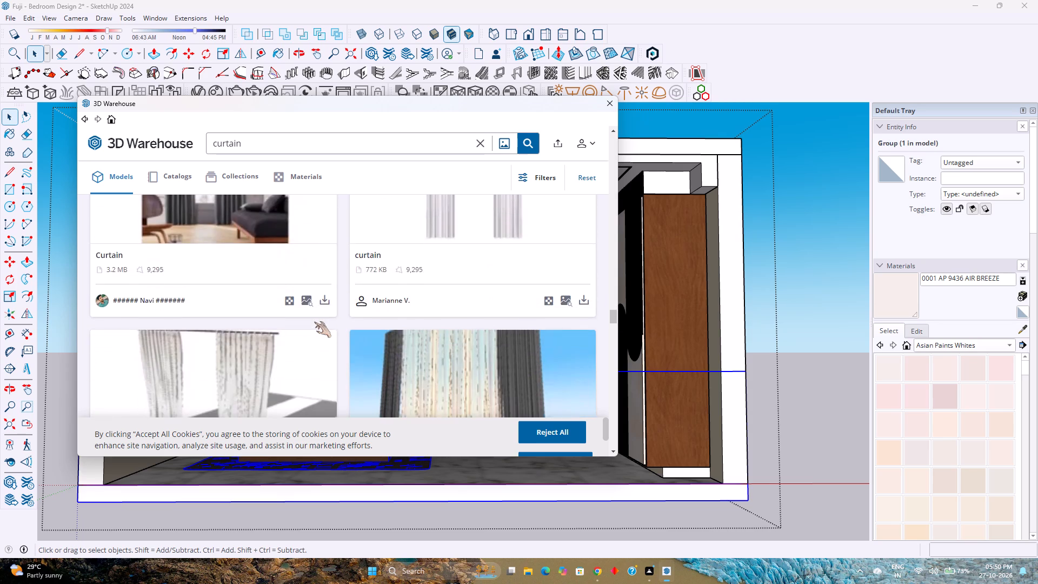
scroll(314, 322, "down", 7)
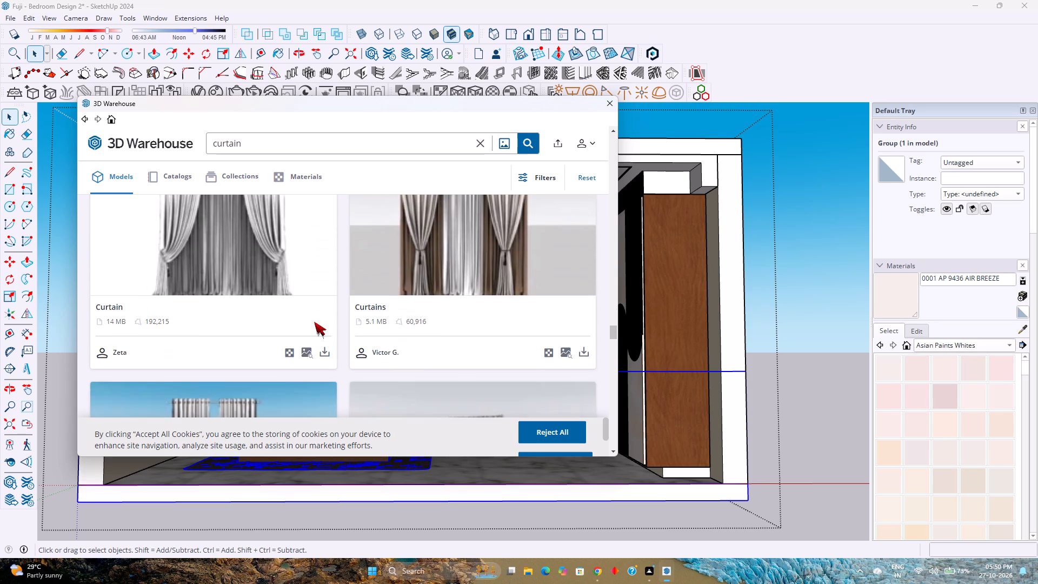
scroll(314, 322, "down", 7)
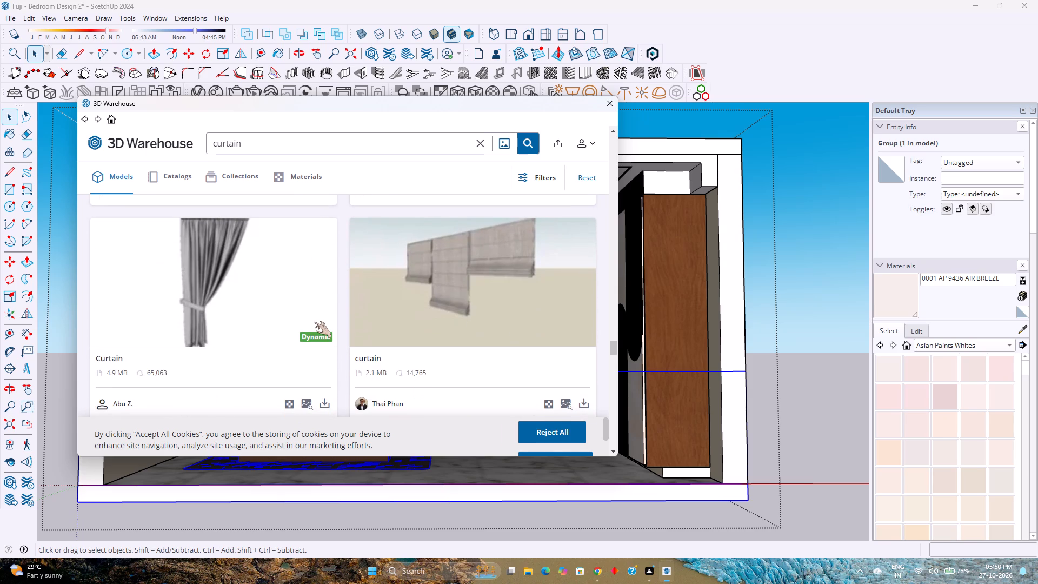
scroll(314, 322, "down", 5)
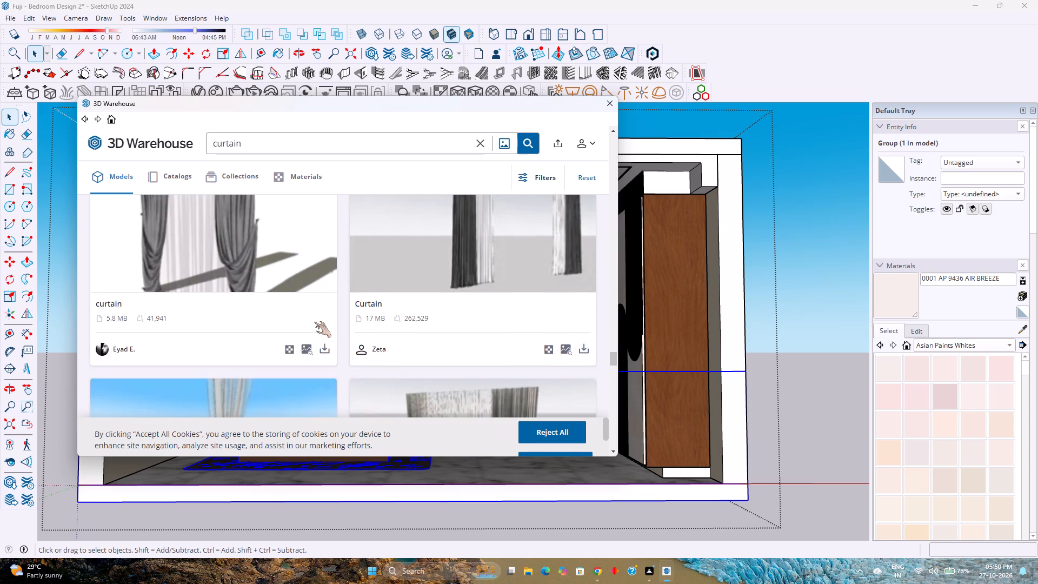
scroll(314, 322, "up", 1)
scroll(314, 322, "down", 5)
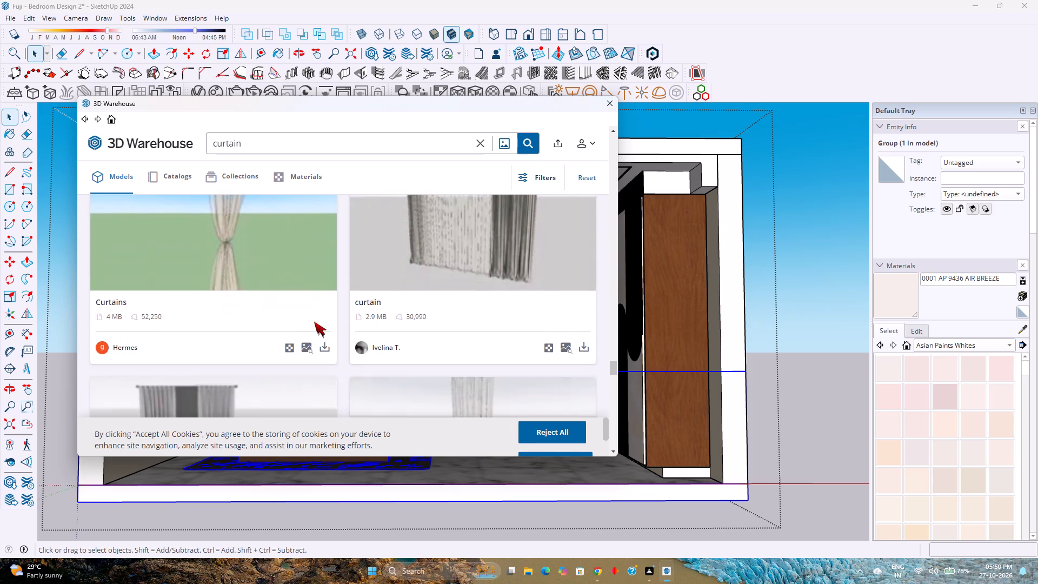
scroll(314, 322, "down", 10)
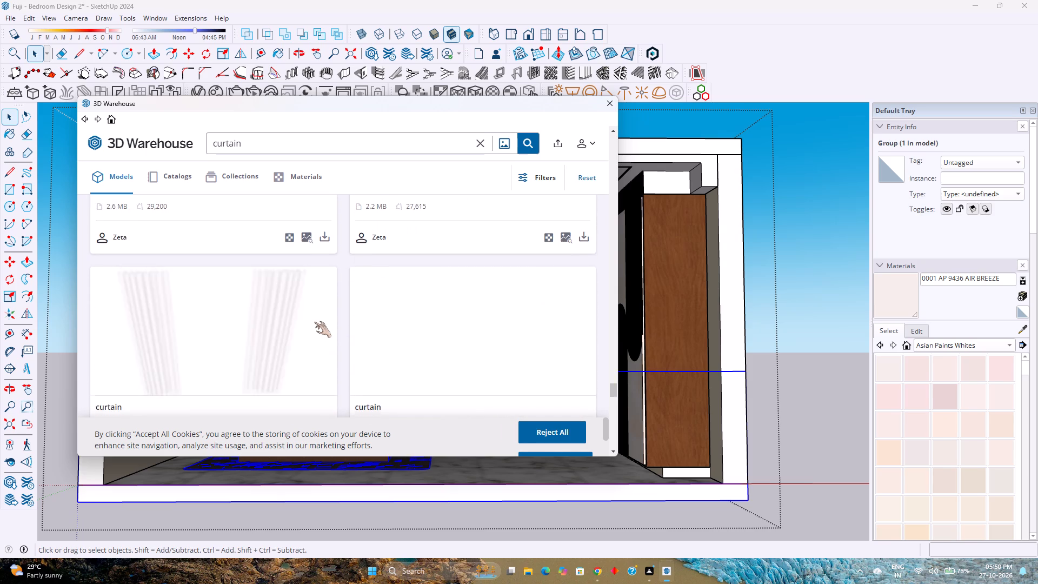
scroll(314, 322, "down", 8)
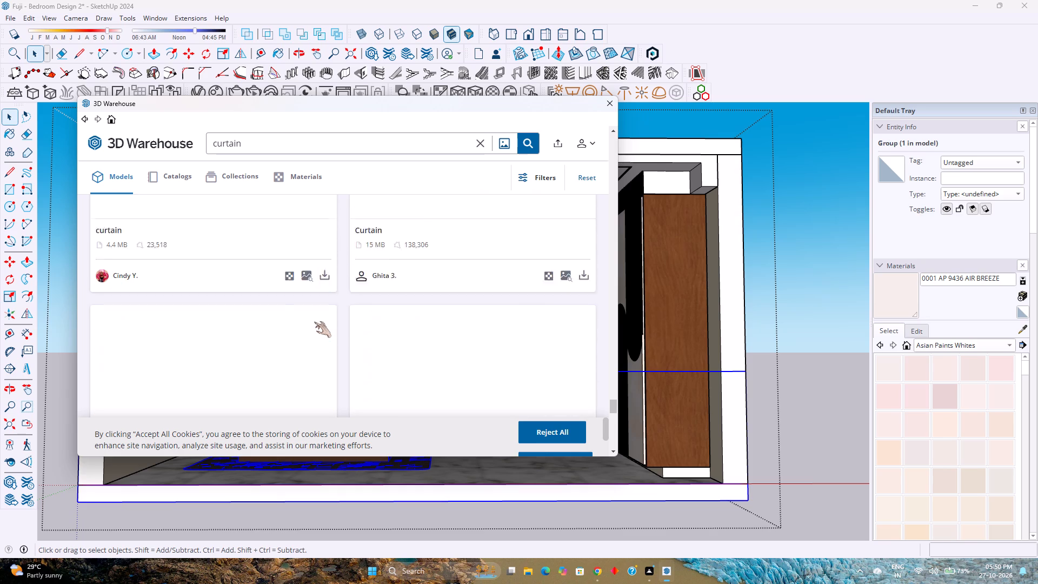
scroll(314, 322, "up", 3)
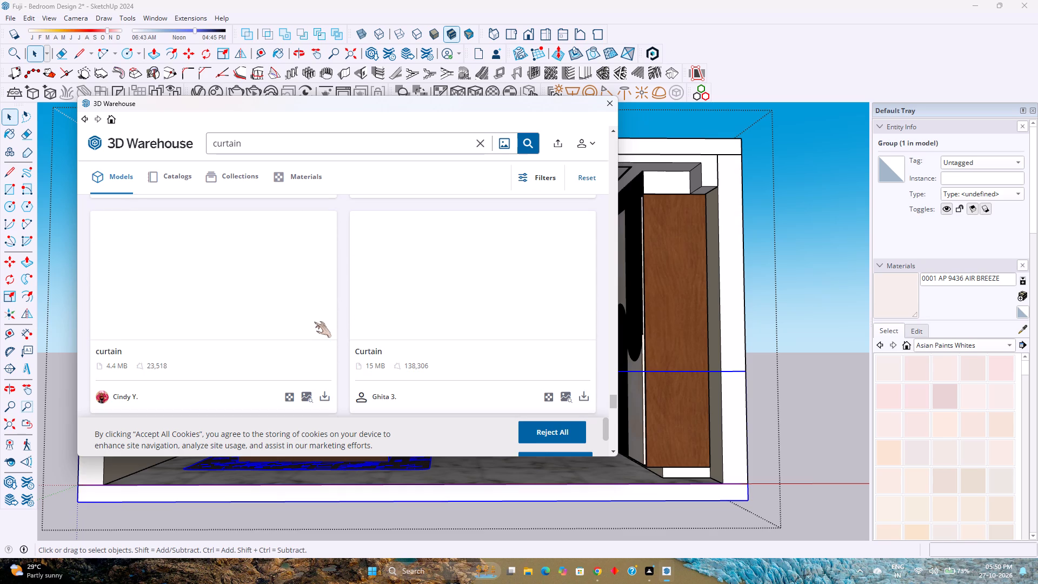
scroll(314, 322, "down", 3)
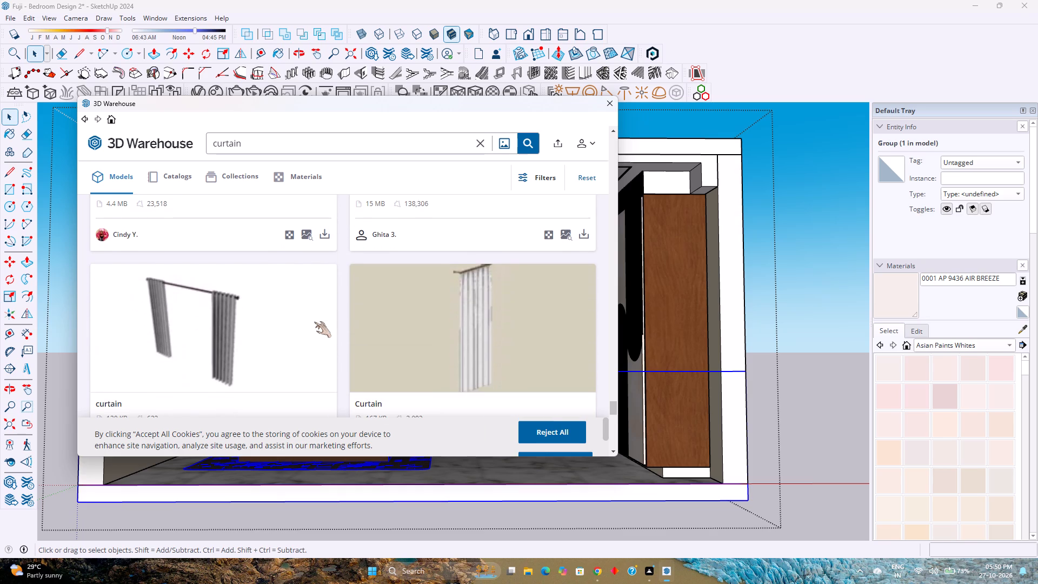
scroll(314, 322, "down", 5)
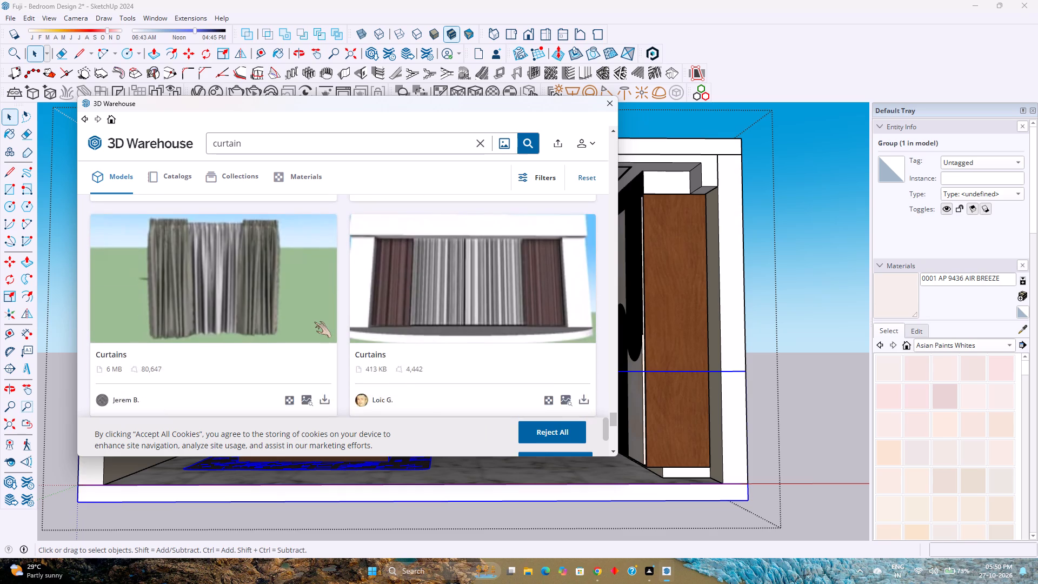
scroll(314, 322, "down", 4)
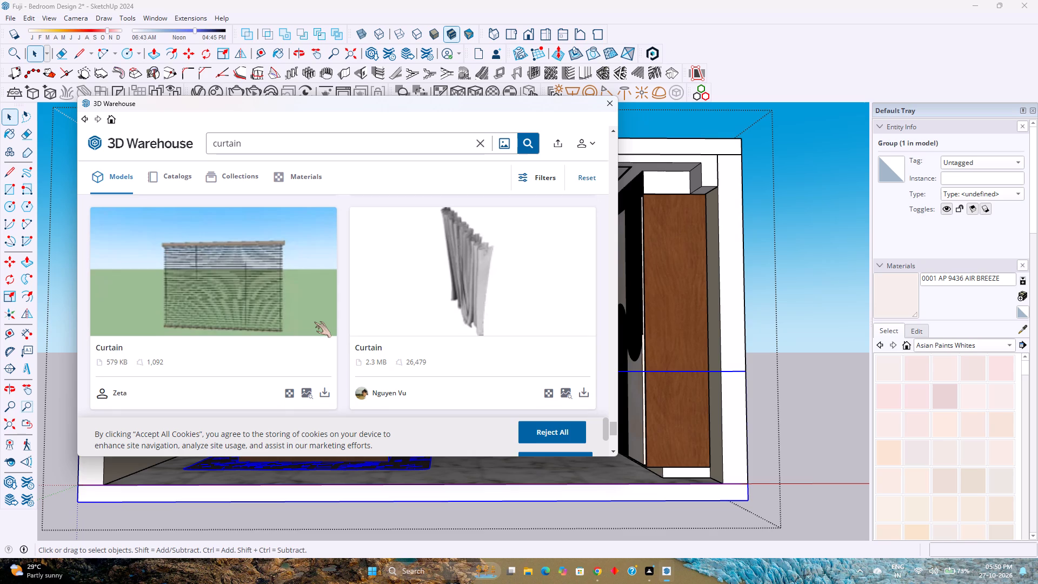
scroll(314, 322, "down", 5)
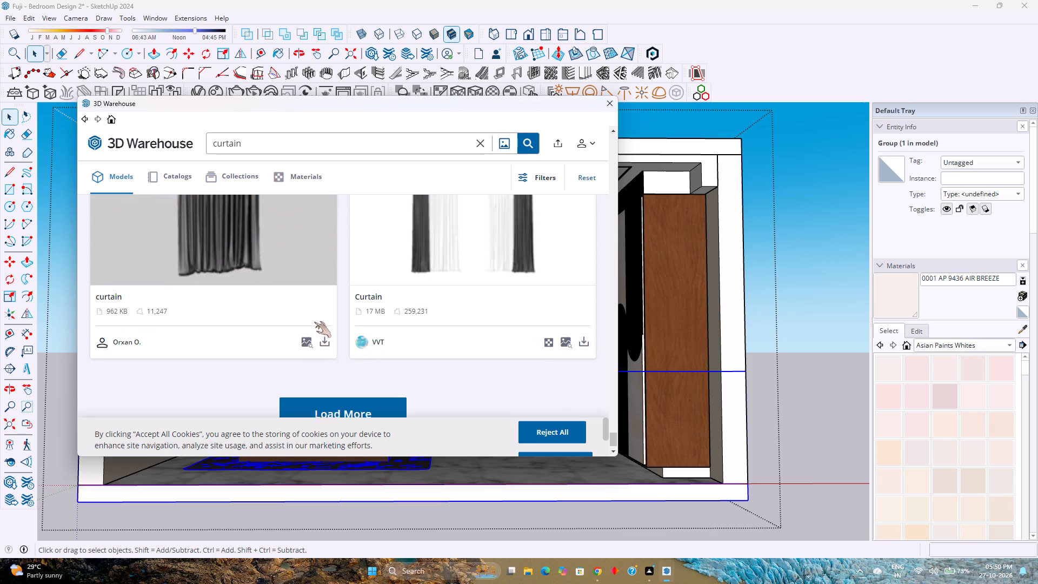
Load more models at the end of the "curtain" search results.
scroll(314, 322, "down", 1)
left_click(362, 396)
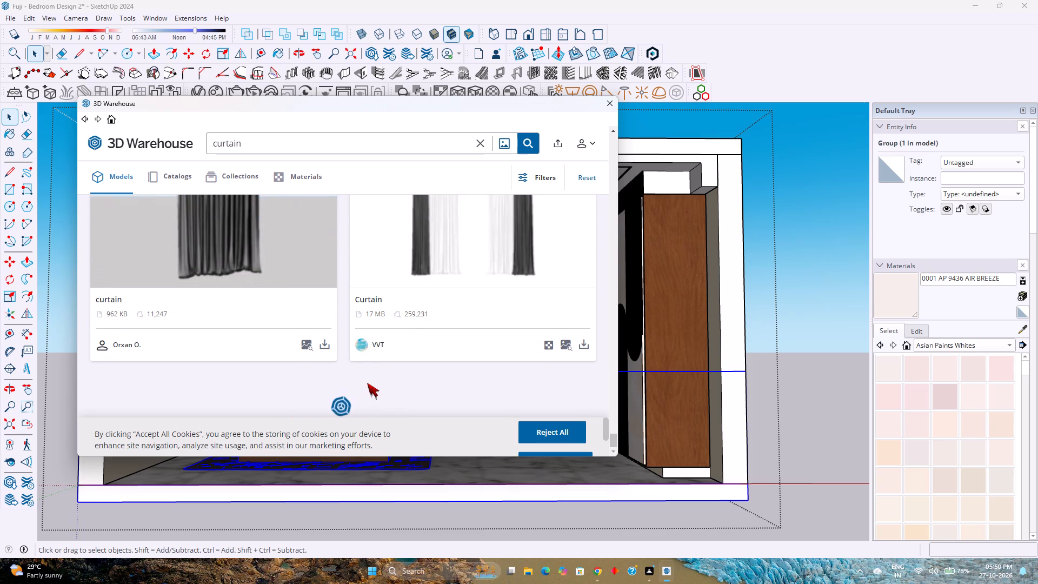
scroll(374, 373, "up", 2)
scroll(374, 373, "down", 5)
scroll(416, 361, "down", 1)
Look through the first newly loaded "curtain" results, comparing draped, tied-back and layered sheer curtains for the bedroom.
scroll(416, 361, "down", 1)
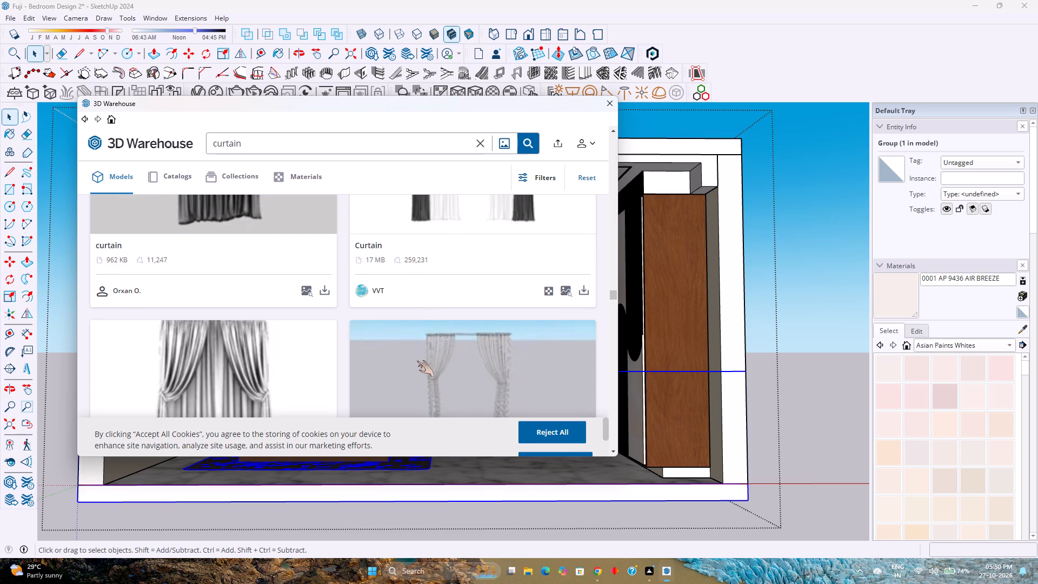
scroll(417, 361, "down", 1)
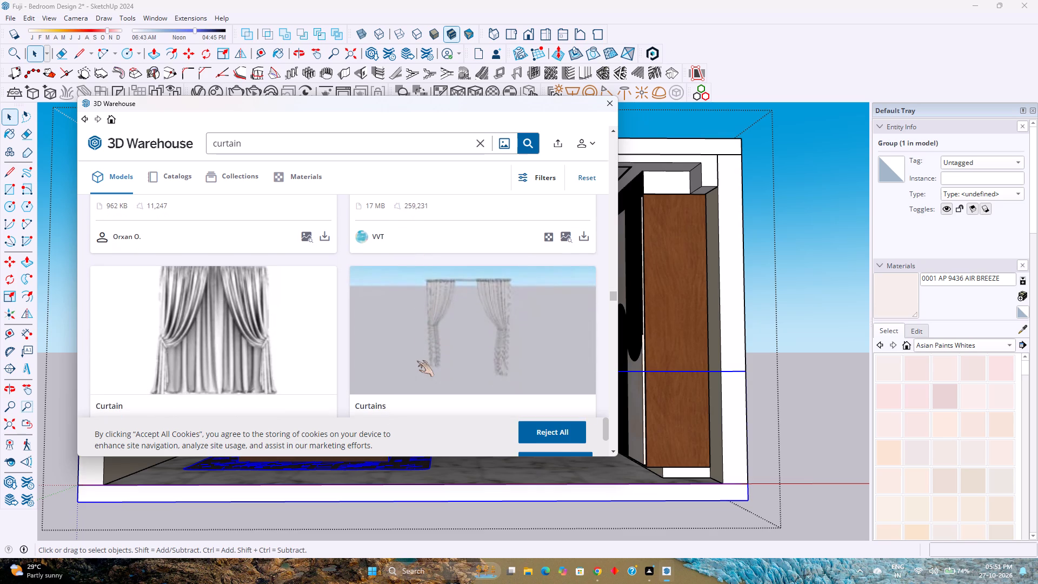
scroll(417, 361, "down", 3)
scroll(417, 361, "up", 3)
scroll(417, 361, "down", 3)
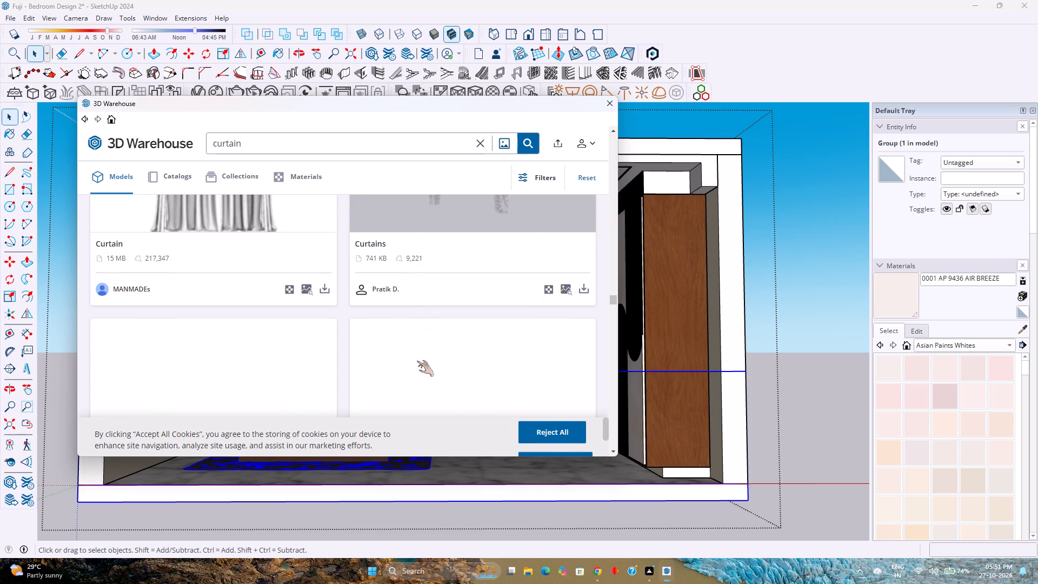
scroll(417, 361, "down", 4)
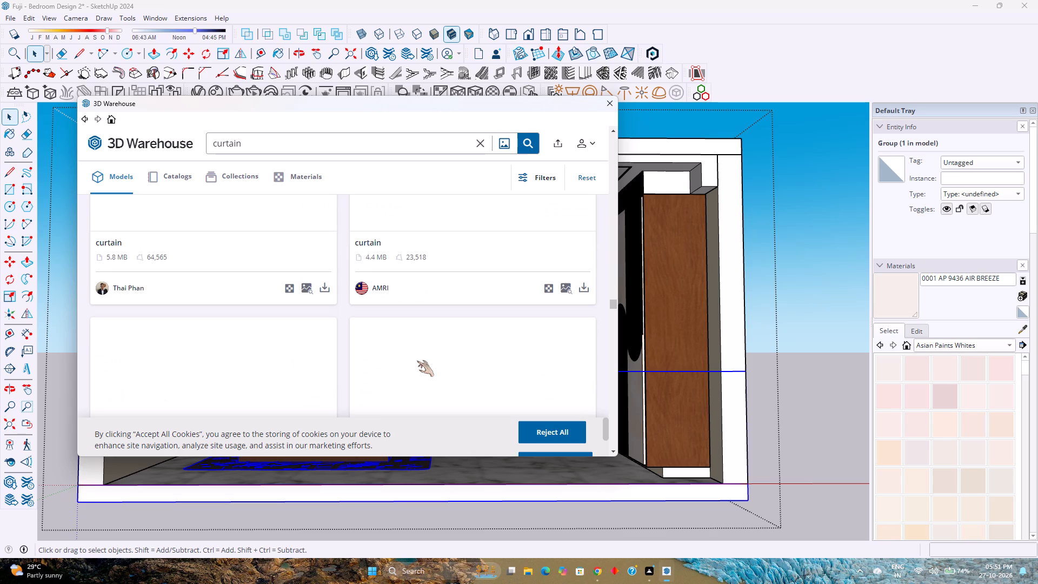
scroll(417, 361, "down", 1)
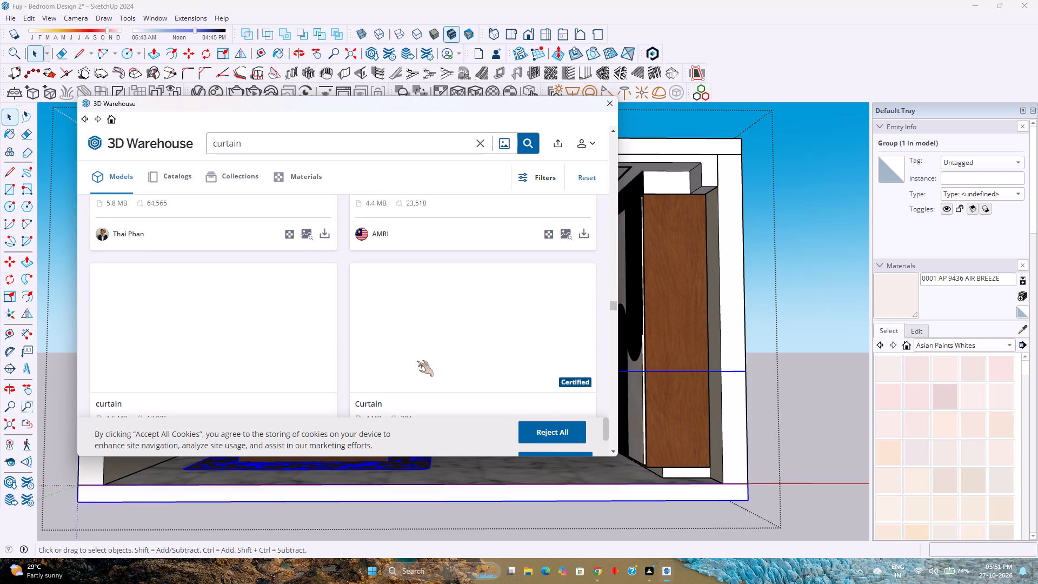
scroll(417, 361, "down", 7)
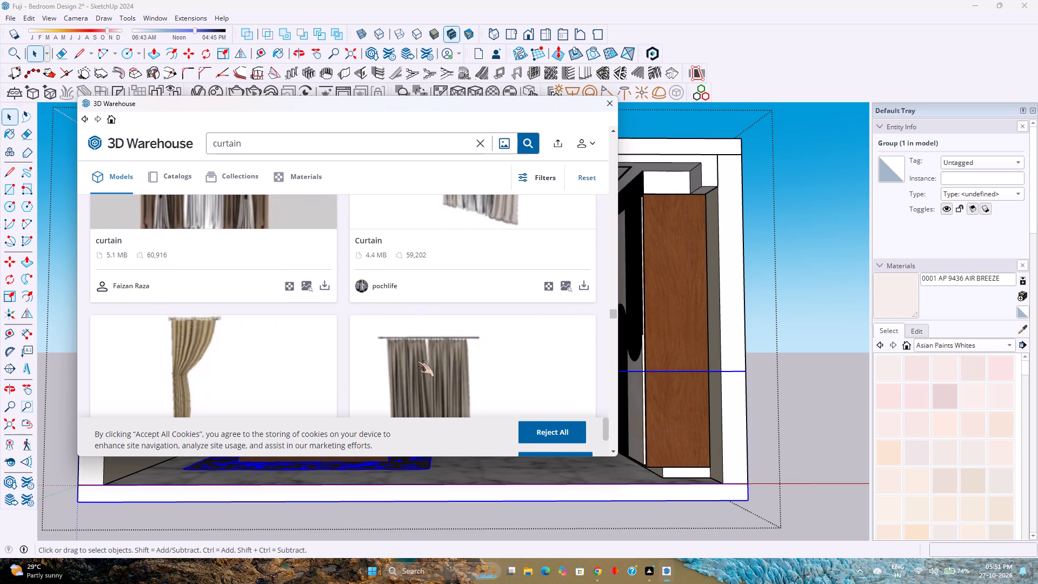
scroll(417, 361, "down", 3)
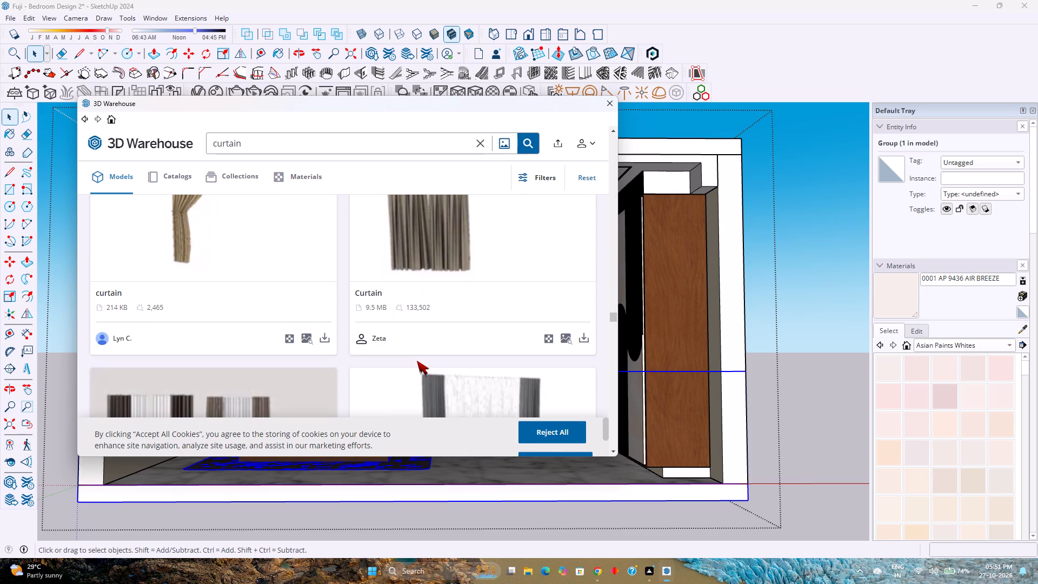
scroll(417, 361, "down", 5)
scroll(417, 361, "up", 3)
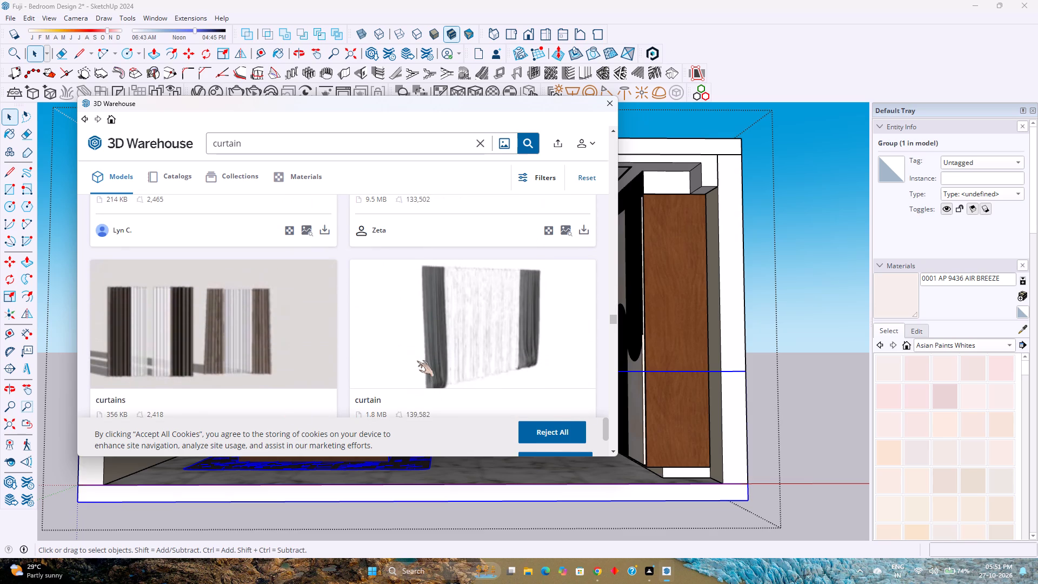
scroll(417, 361, "down", 3)
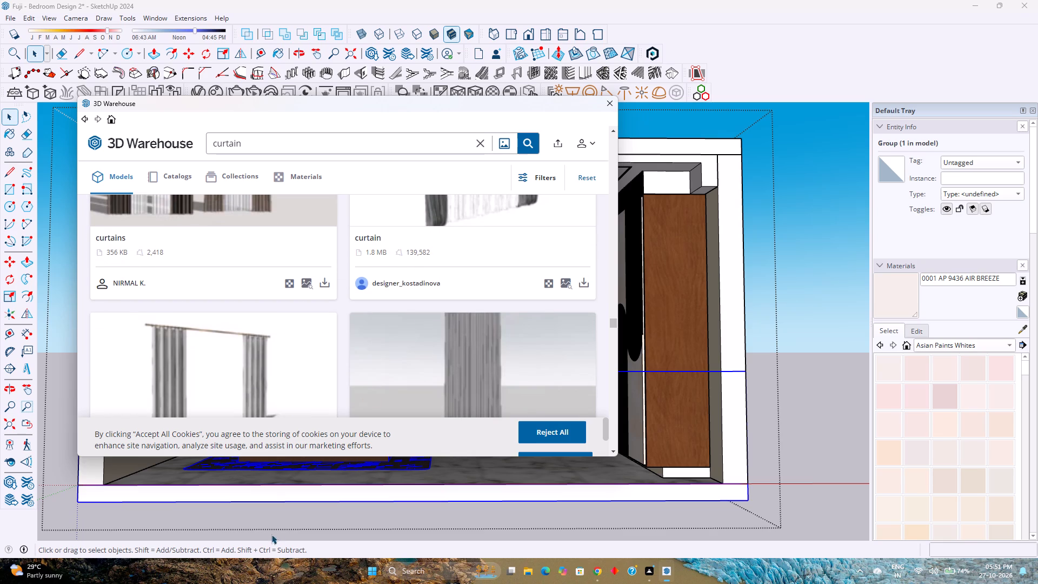
Examine further "curtain" results, checking rod-hung, single-panel and sheer models for curtains suitable for the bedroom.
scroll(351, 376, "down", 6)
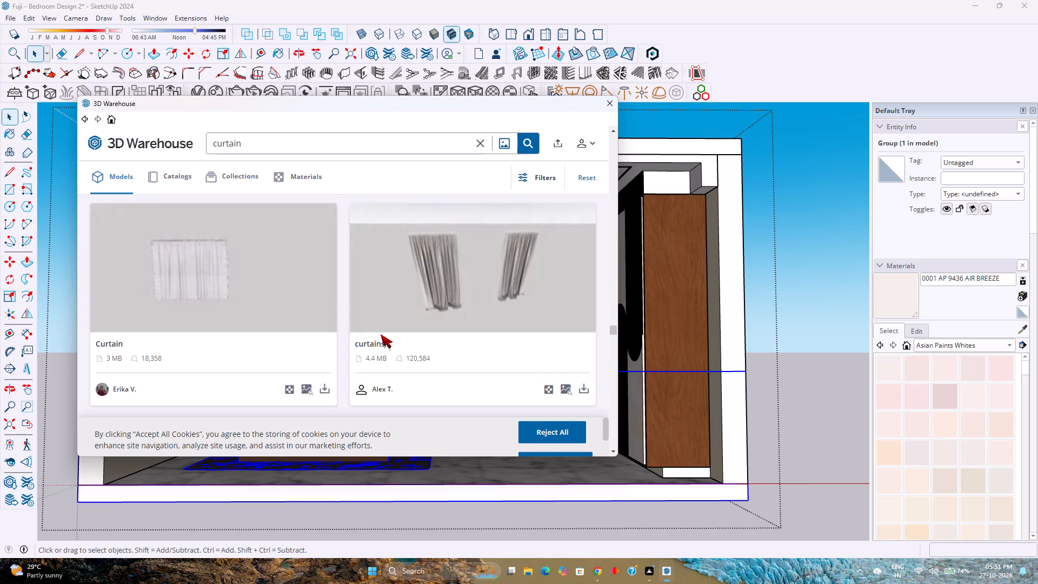
scroll(382, 333, "down", 4)
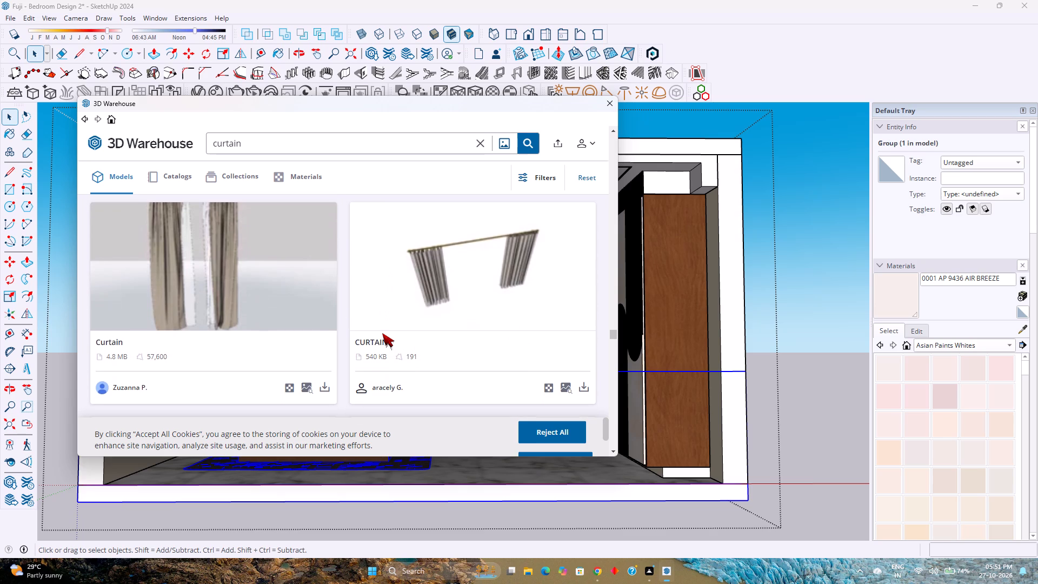
scroll(382, 333, "down", 3)
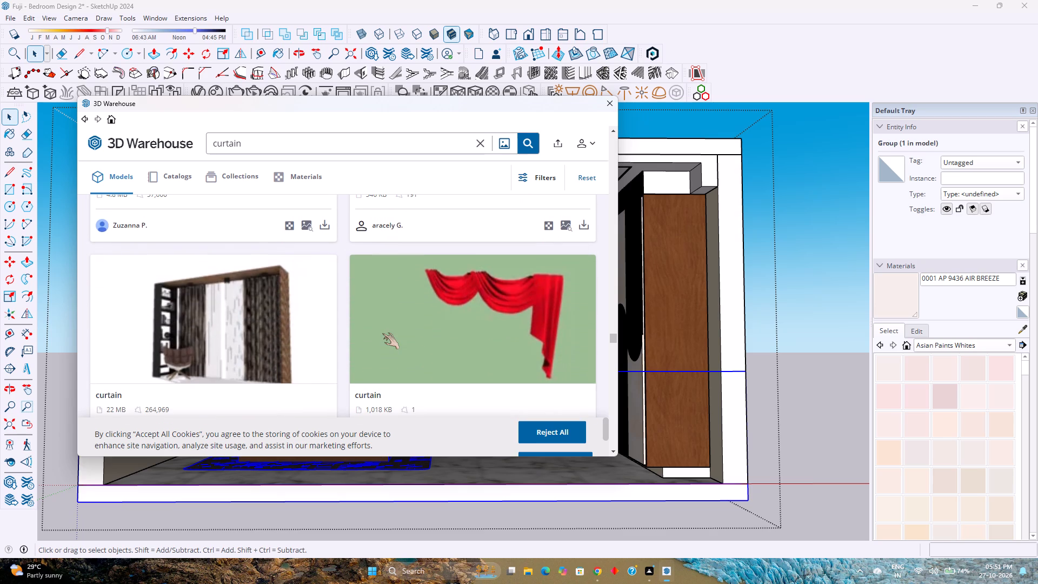
scroll(382, 333, "down", 5)
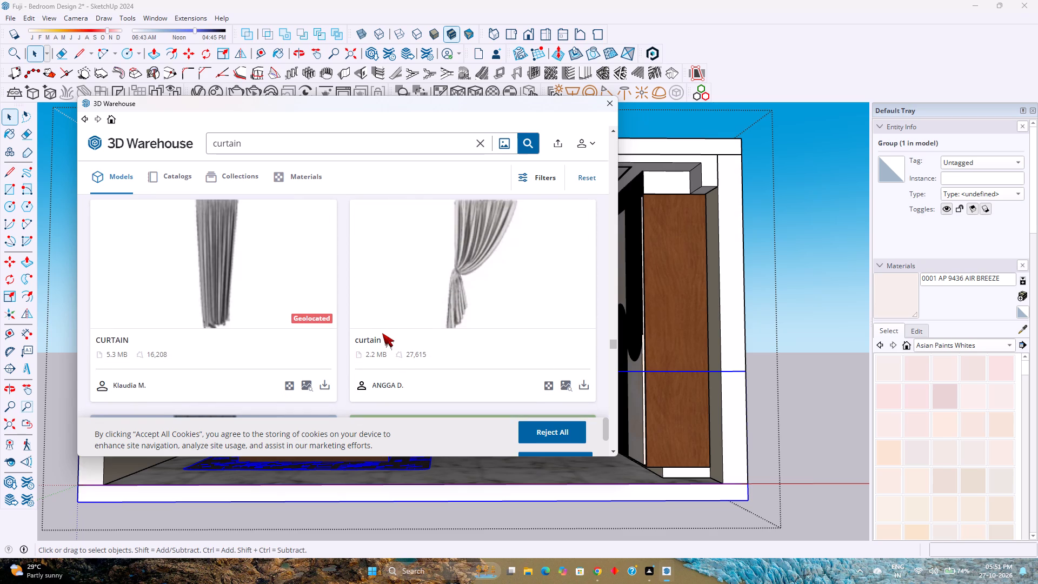
scroll(382, 333, "down", 4)
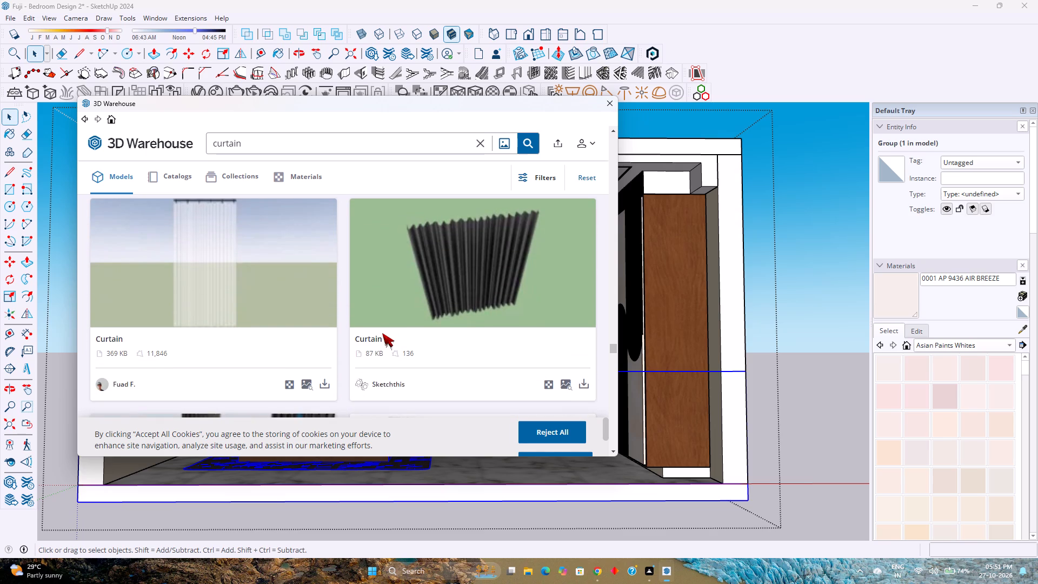
right_click(382, 333)
left_click(342, 312)
Continue through the "curtain" results, checking two-tone drapes, rod-hung pairs and blinds for a suitable bedroom curtain.
scroll(343, 312, "down", 5)
scroll(343, 312, "up", 4)
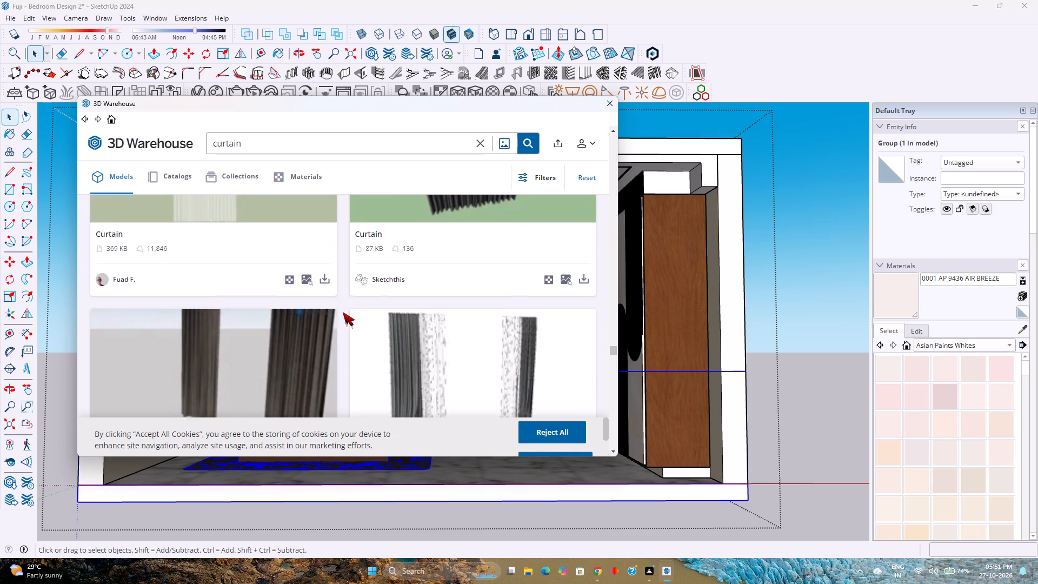
scroll(343, 312, "down", 7)
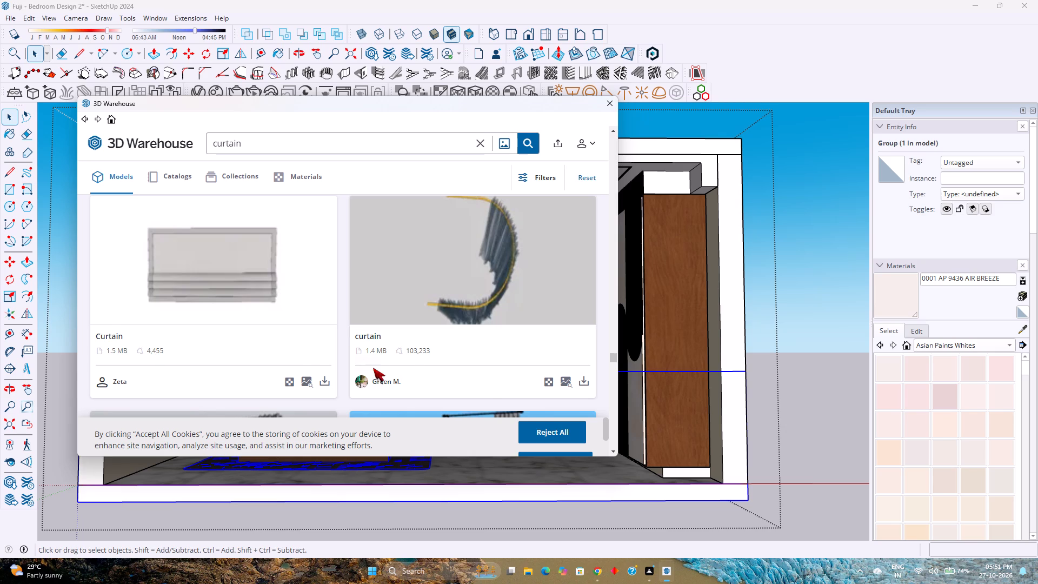
scroll(373, 368, "down", 3)
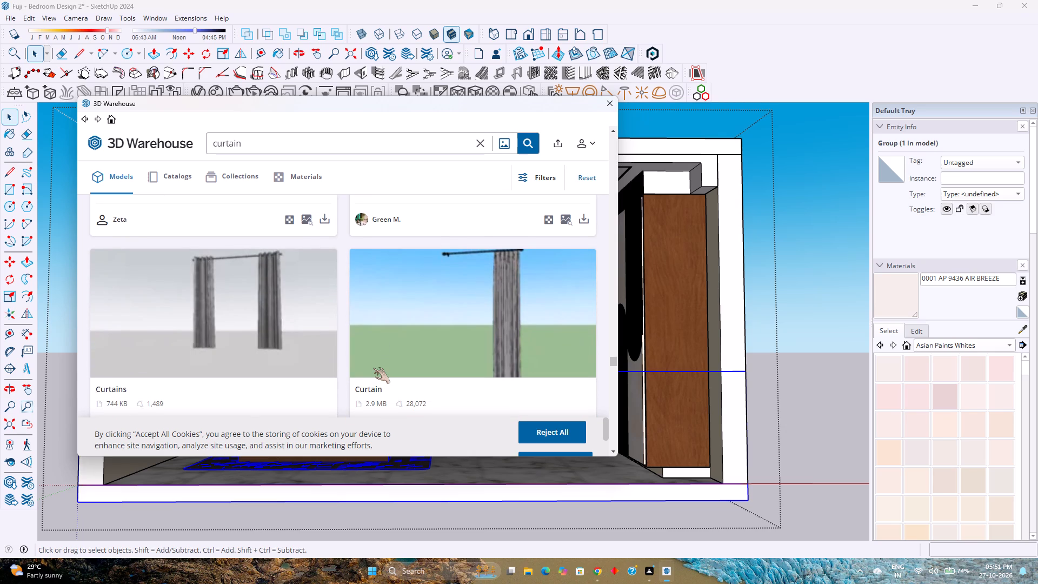
scroll(373, 368, "down", 5)
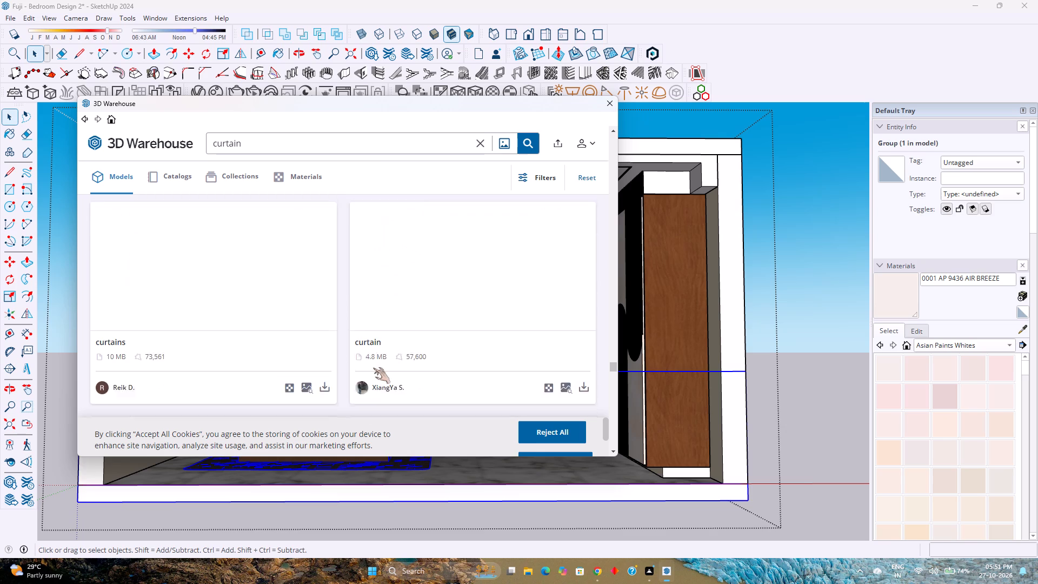
scroll(373, 368, "down", 2)
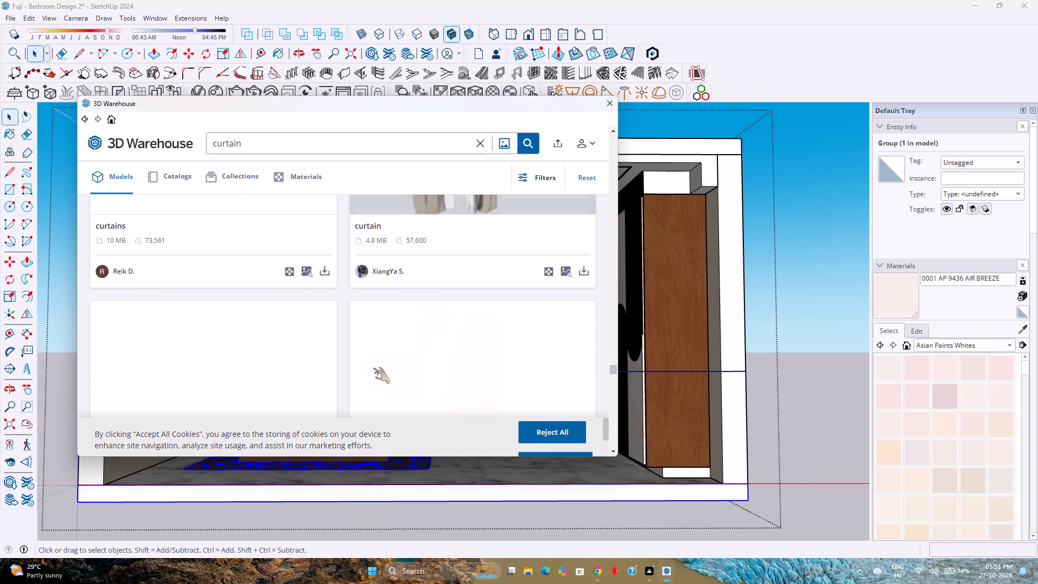
scroll(373, 368, "down", 8)
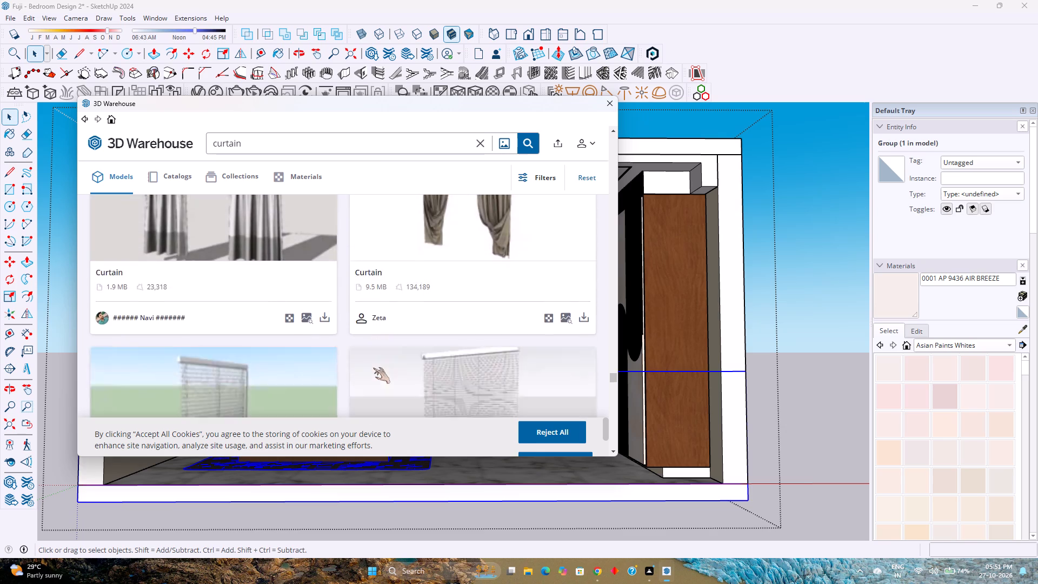
scroll(373, 368, "down", 8)
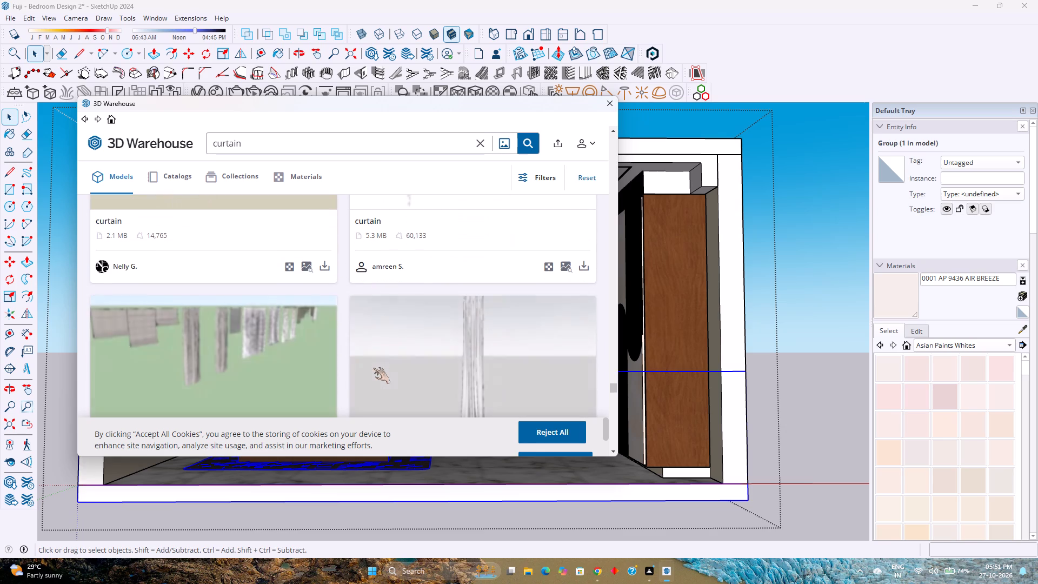
scroll(373, 368, "down", 13)
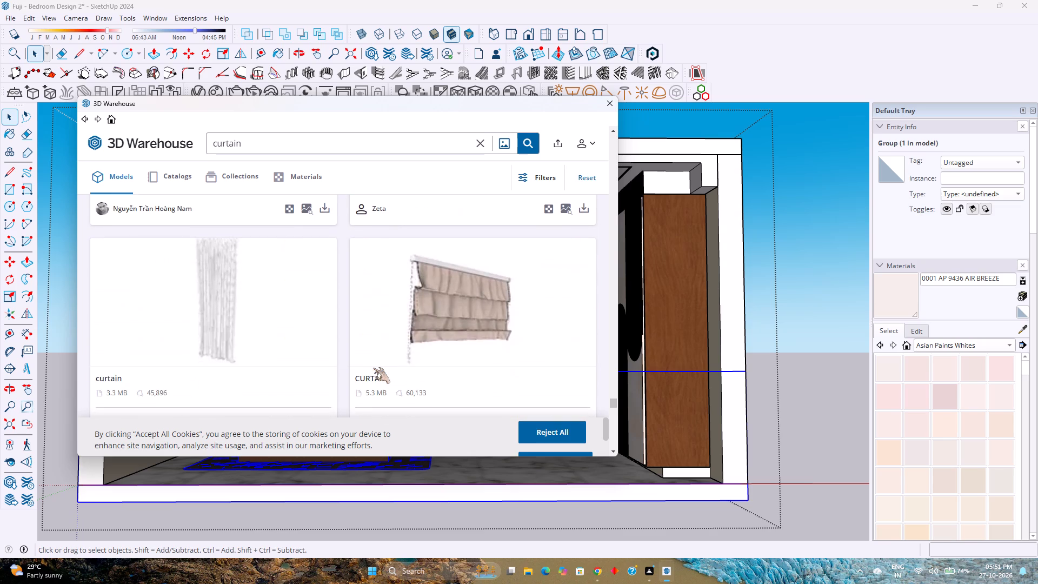
Look through the remaining loaded "curtain" results, down to the end of the list, for curtains suitable for the bedroom.
scroll(373, 368, "down", 4)
scroll(373, 368, "up", 3)
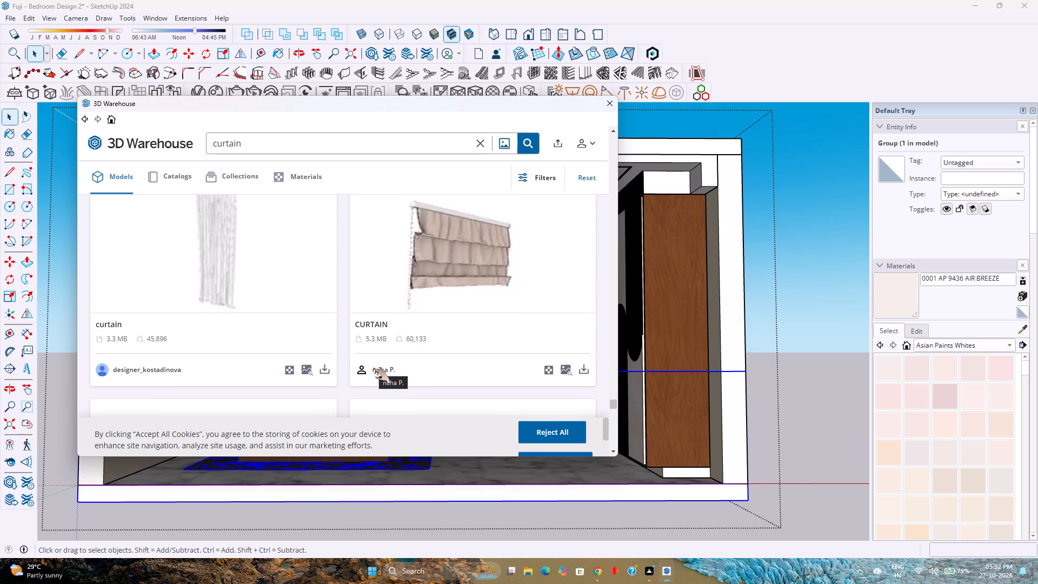
scroll(373, 368, "down", 5)
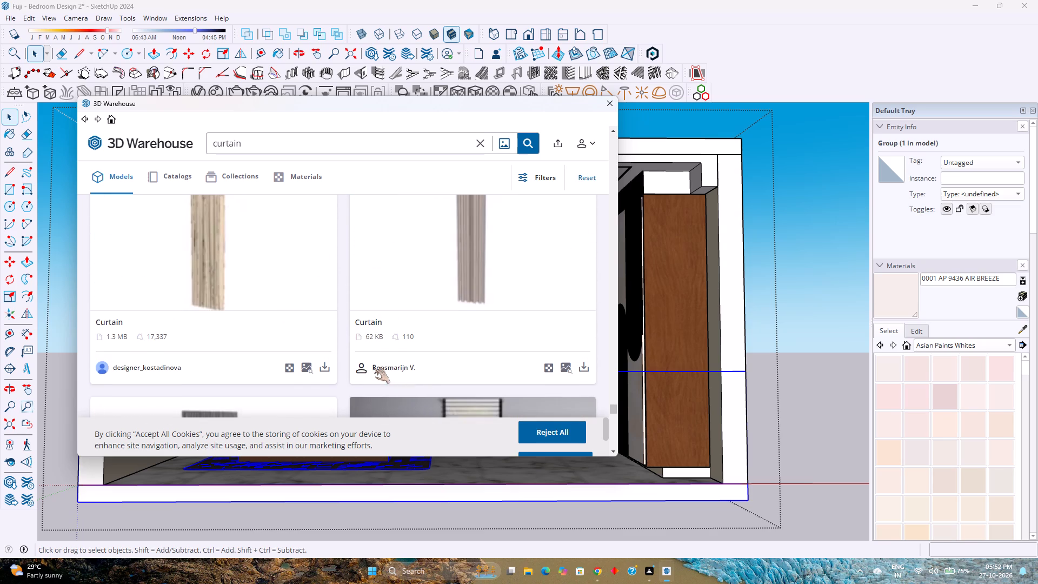
scroll(373, 368, "down", 5)
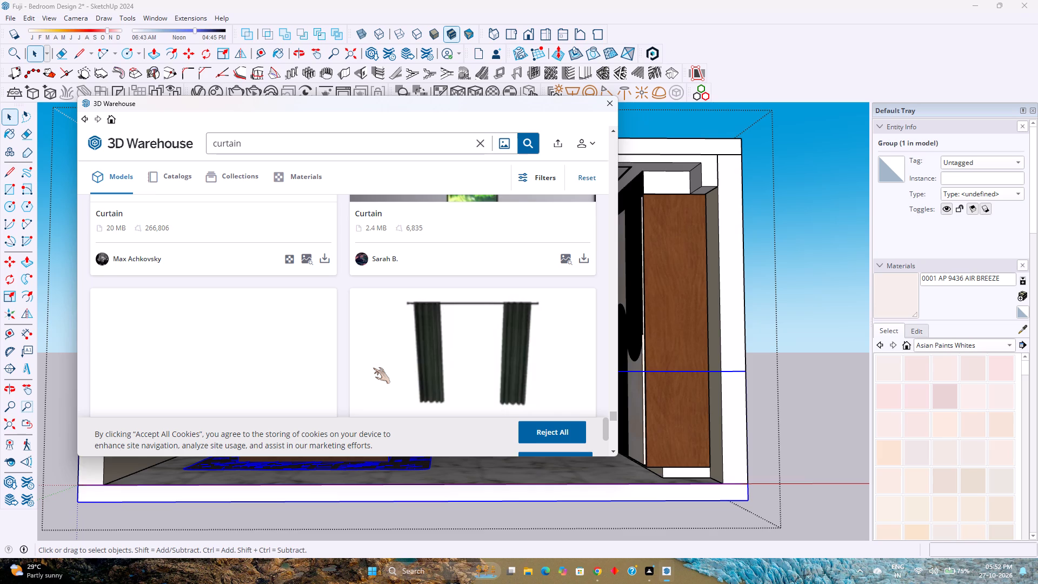
scroll(373, 368, "down", 3)
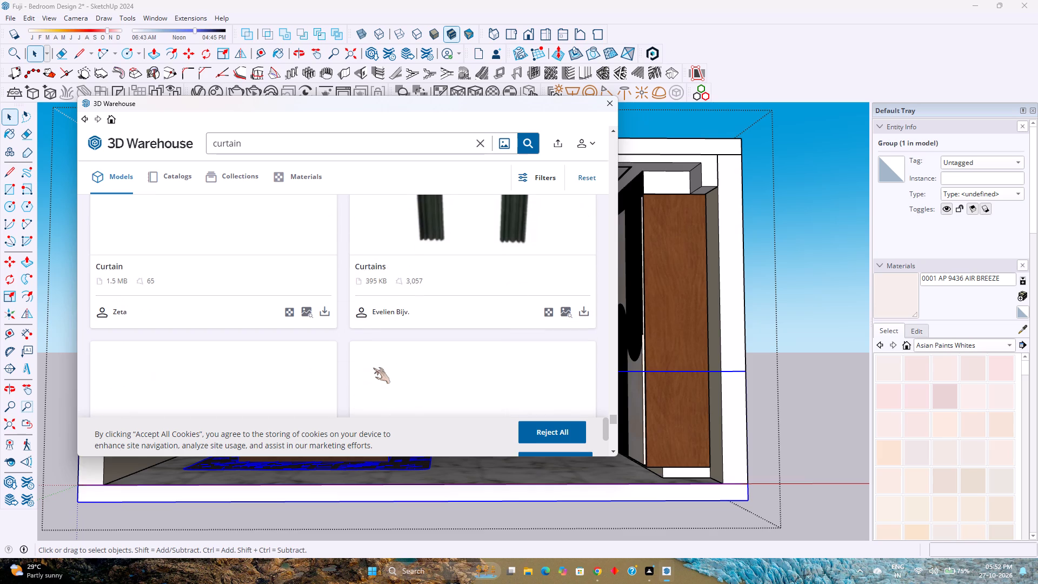
scroll(373, 368, "down", 3)
scroll(373, 368, "up", 3)
scroll(373, 368, "down", 4)
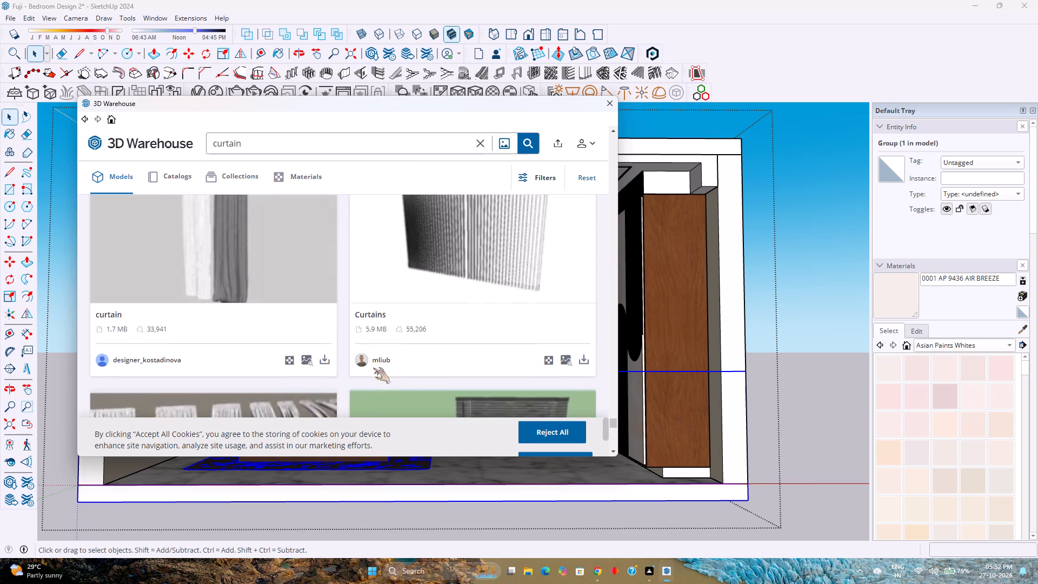
scroll(373, 368, "down", 2)
scroll(373, 368, "up", 1)
scroll(373, 368, "down", 2)
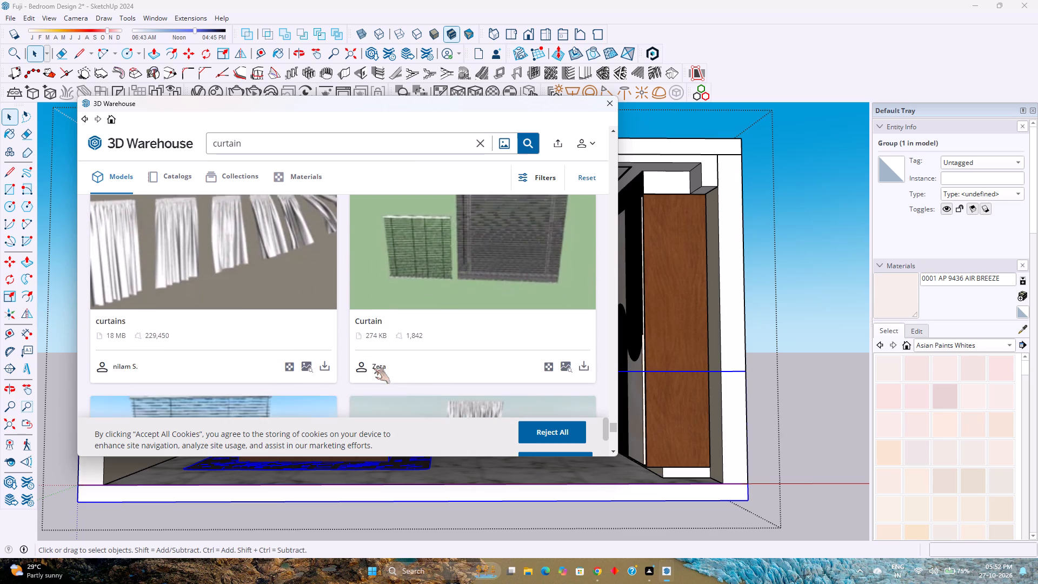
scroll(373, 368, "down", 9)
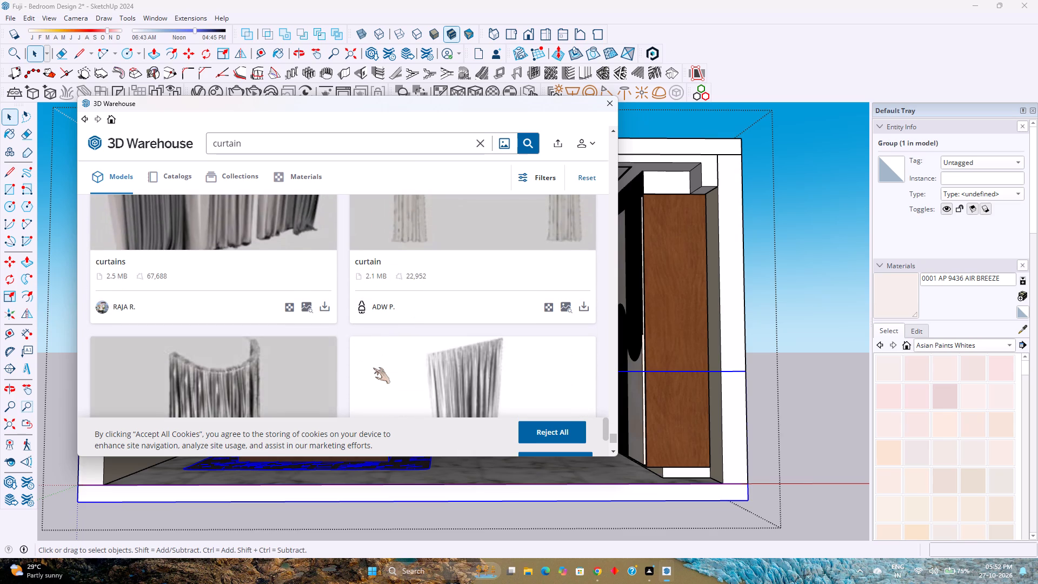
Load another batch of models at the end of the "curtain" results.
scroll(373, 368, "down", 7)
left_click(380, 400)
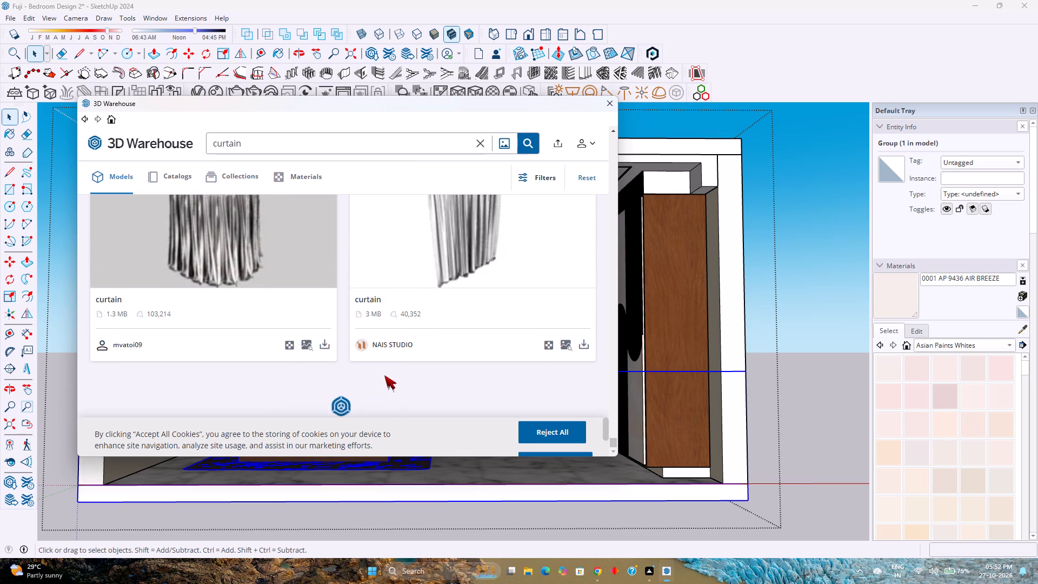
Load further models at the end of the "curtain" results and examine the new batch, including blinds and tied-back drapes, for the bedroom.
scroll(384, 375, "down", 8)
scroll(384, 375, "up", 3)
scroll(384, 375, "down", 7)
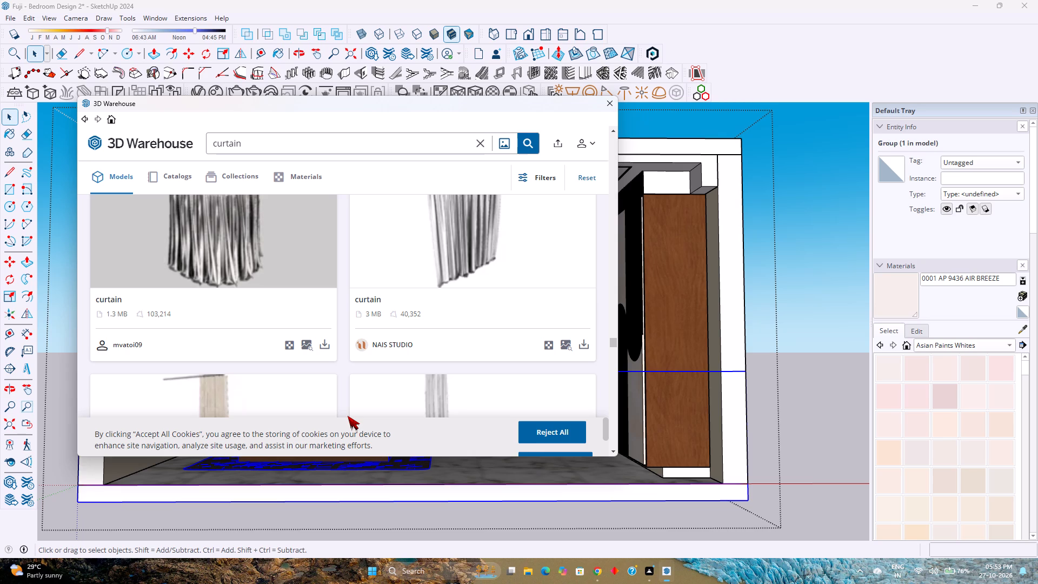
scroll(347, 373, "down", 7)
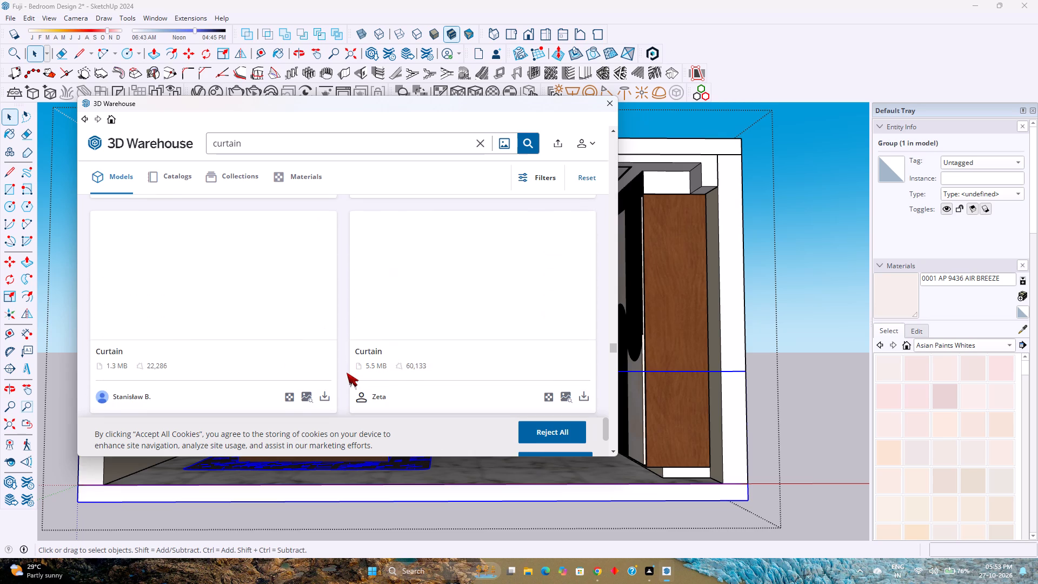
scroll(347, 373, "down", 4)
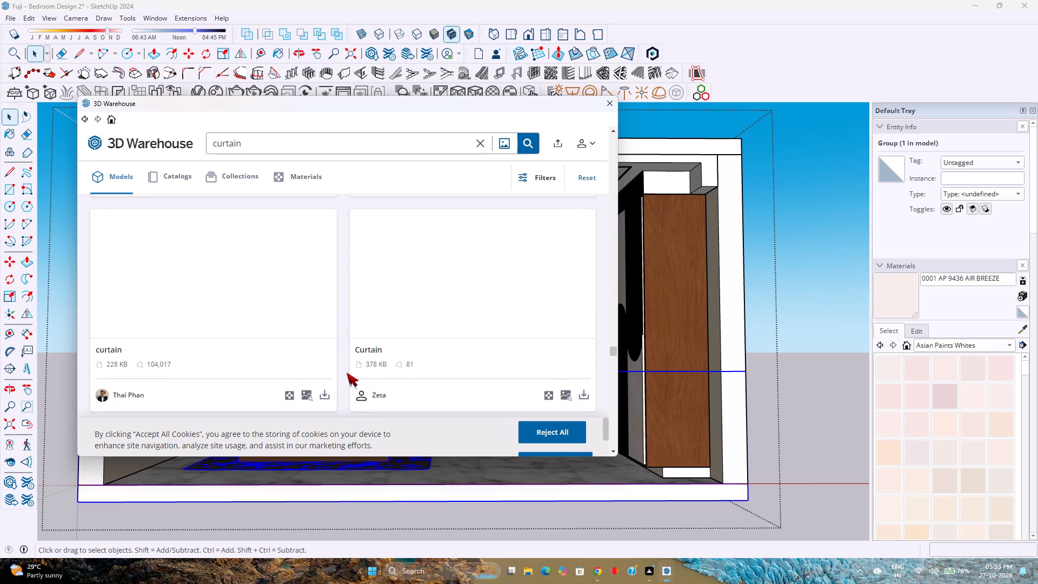
scroll(347, 373, "down", 2)
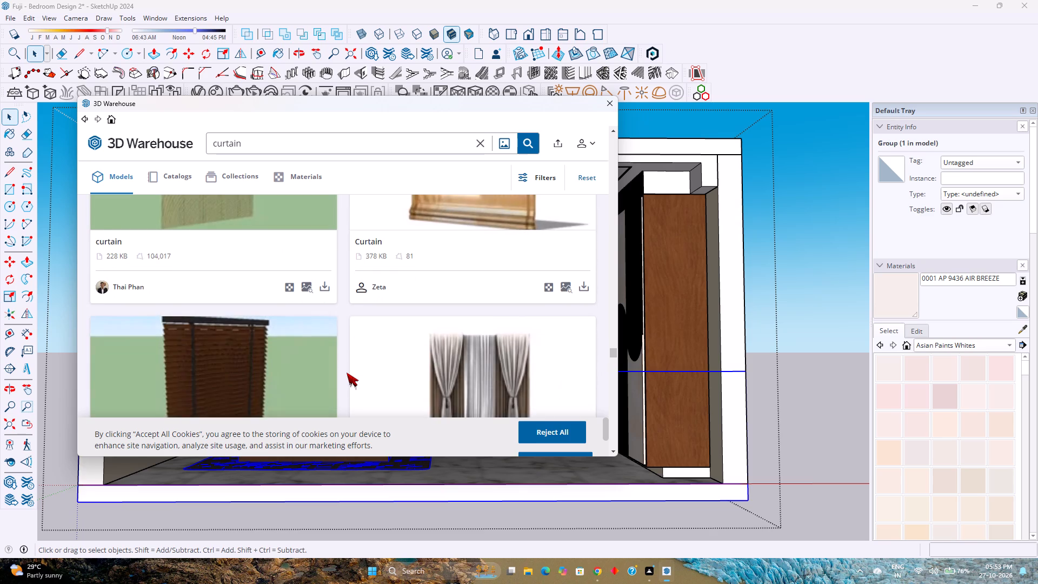
scroll(347, 373, "down", 3)
scroll(347, 373, "up", 6)
scroll(347, 373, "down", 5)
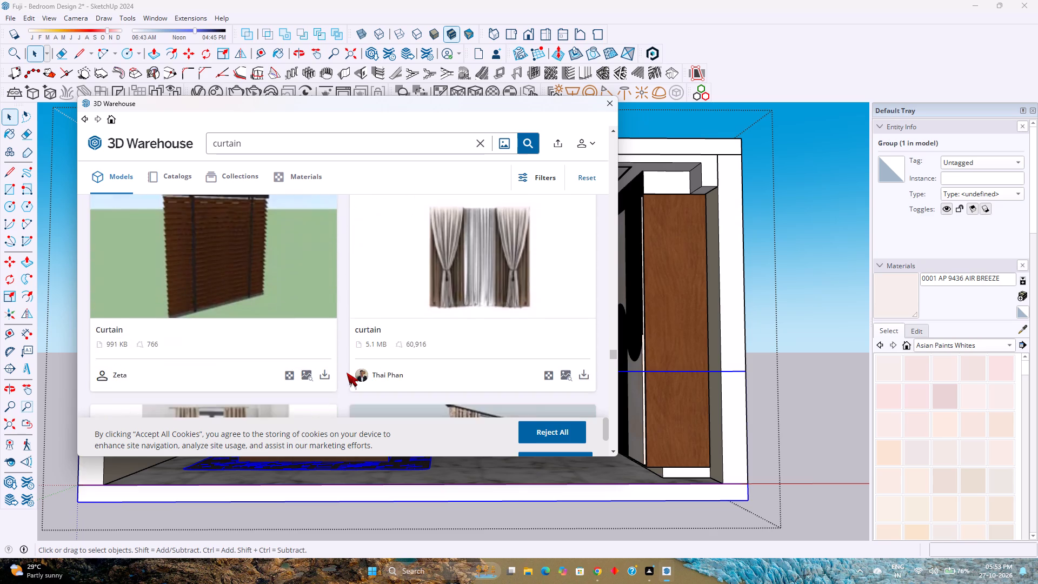
Continue through the newly loaded "curtain" results, checking tied-back drapes with sheers, single panels and rod-hung pairs for a suitable bedroom curtain.
scroll(347, 373, "down", 12)
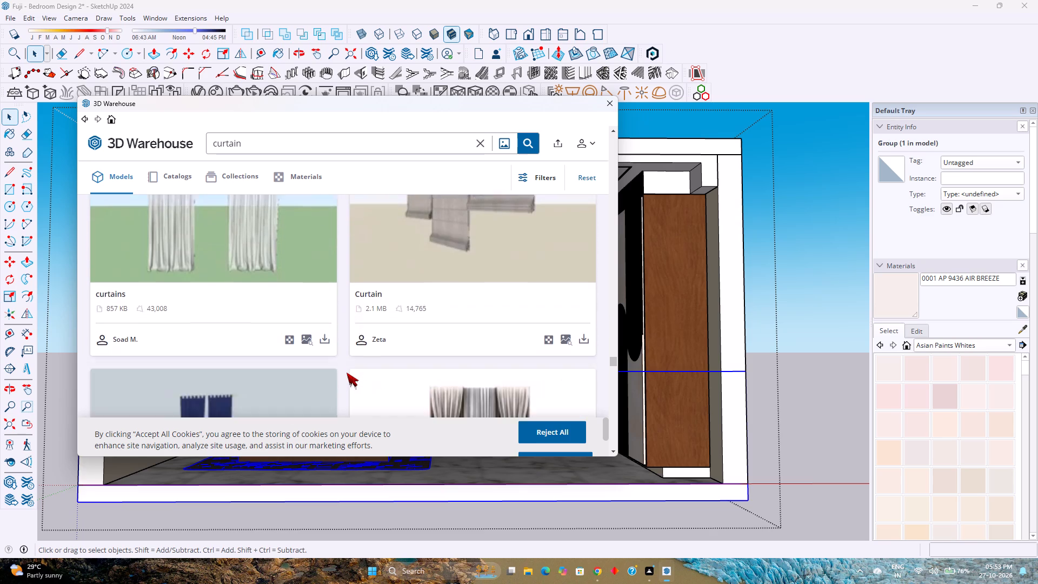
scroll(347, 373, "down", 7)
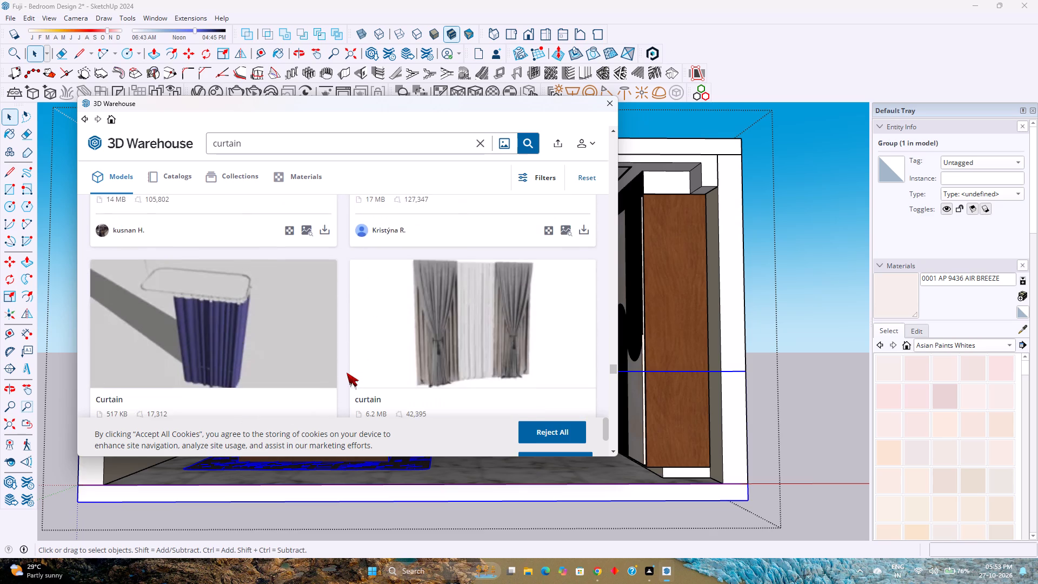
scroll(347, 373, "down", 9)
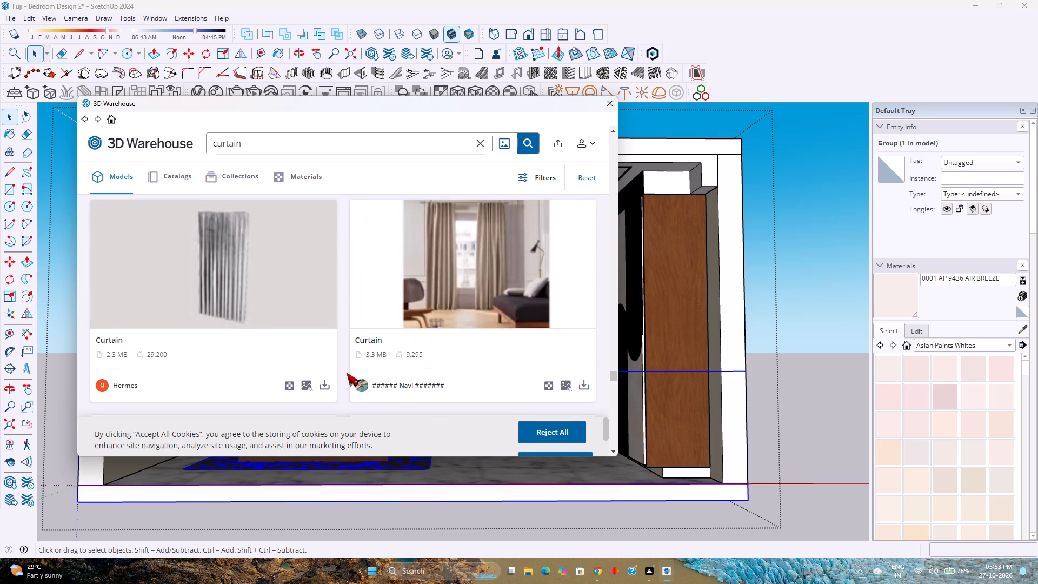
scroll(347, 373, "down", 8)
scroll(347, 373, "up", 4)
scroll(347, 373, "down", 7)
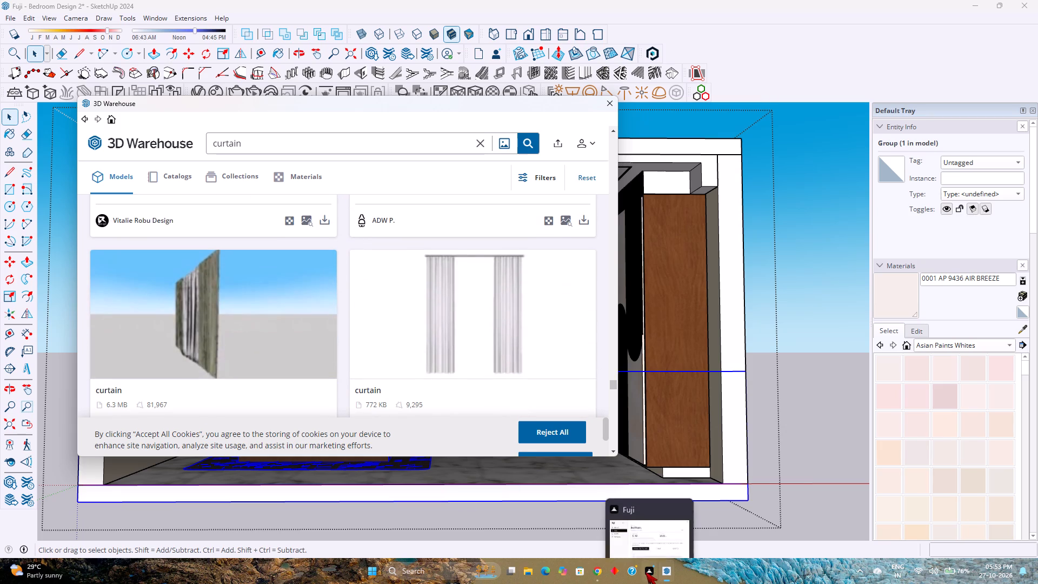
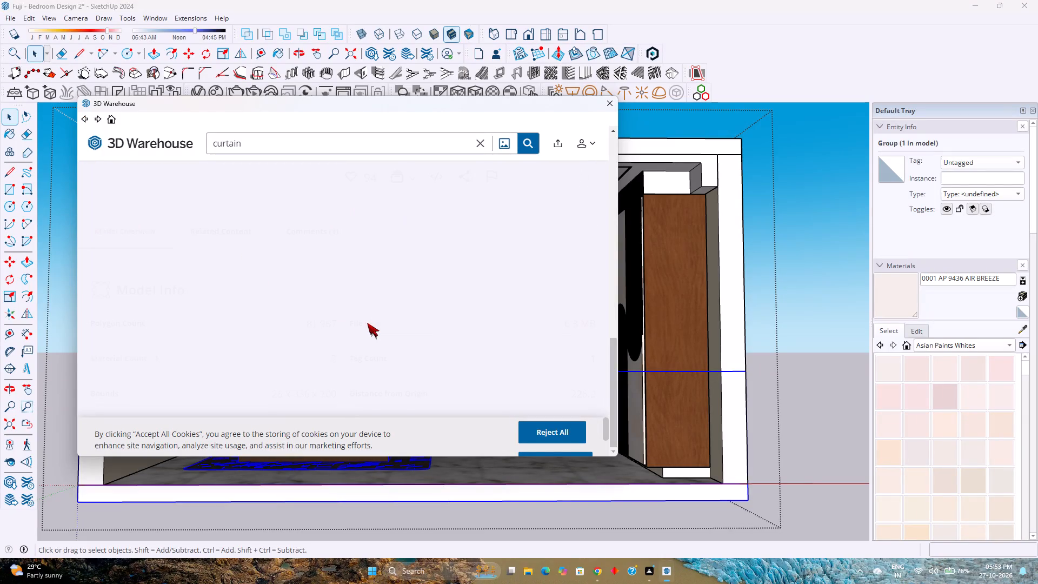
Examine the further "curtain" results, comparing patterned pairs, tied-back drapes with sheers and single panels for the bedroom.
scroll(368, 323, "down", 8)
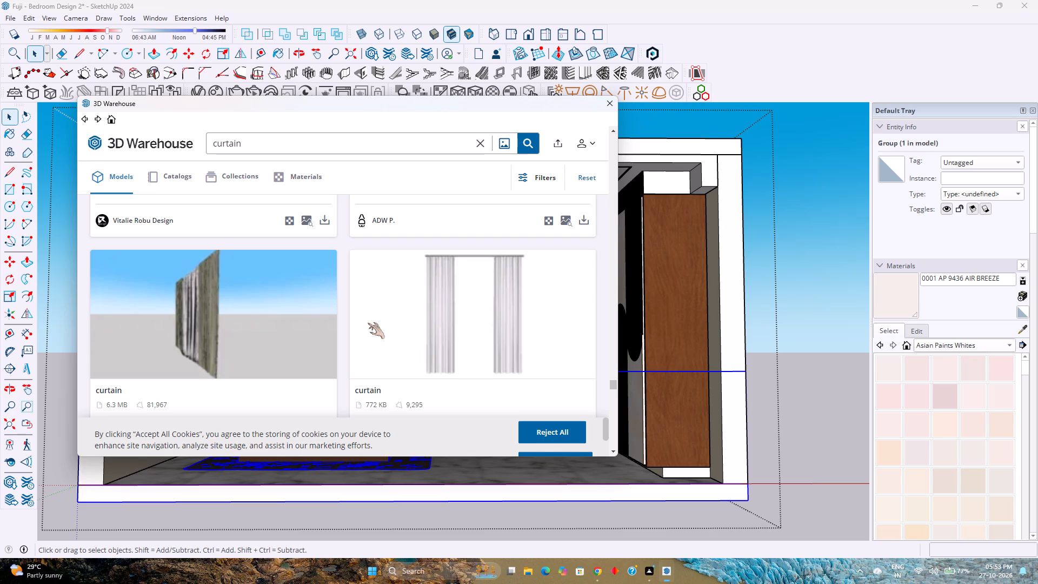
scroll(368, 323, "down", 7)
scroll(368, 323, "up", 2)
scroll(368, 323, "down", 2)
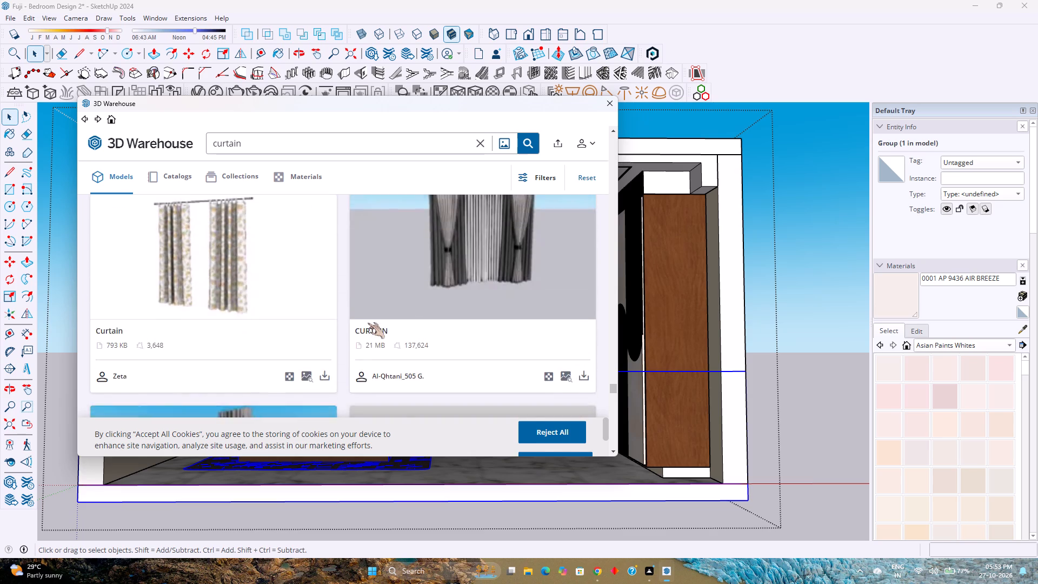
scroll(368, 323, "down", 2)
scroll(368, 323, "up", 4)
scroll(368, 323, "down", 1)
scroll(368, 323, "up", 20)
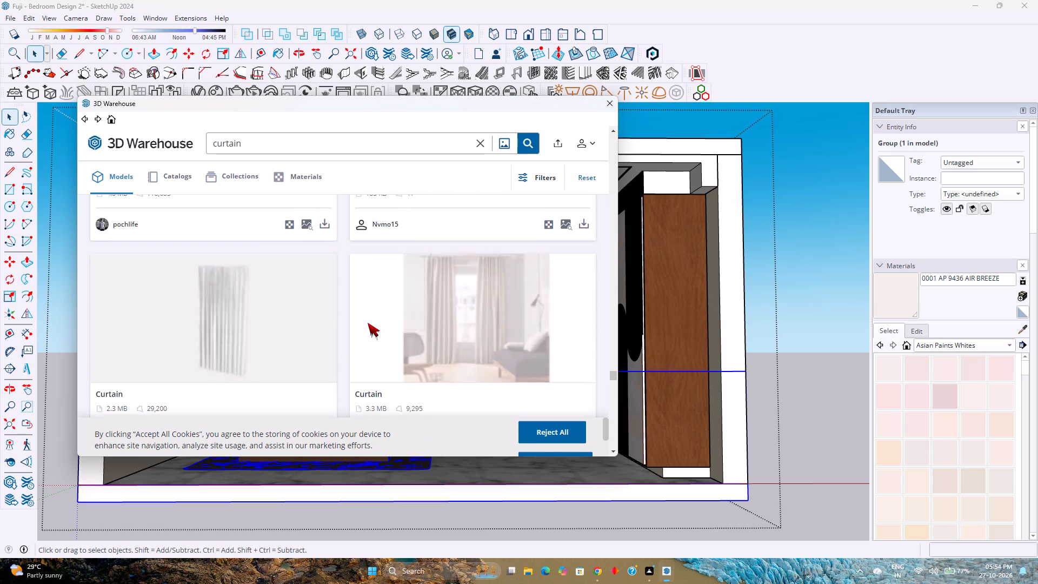
scroll(368, 323, "up", 10)
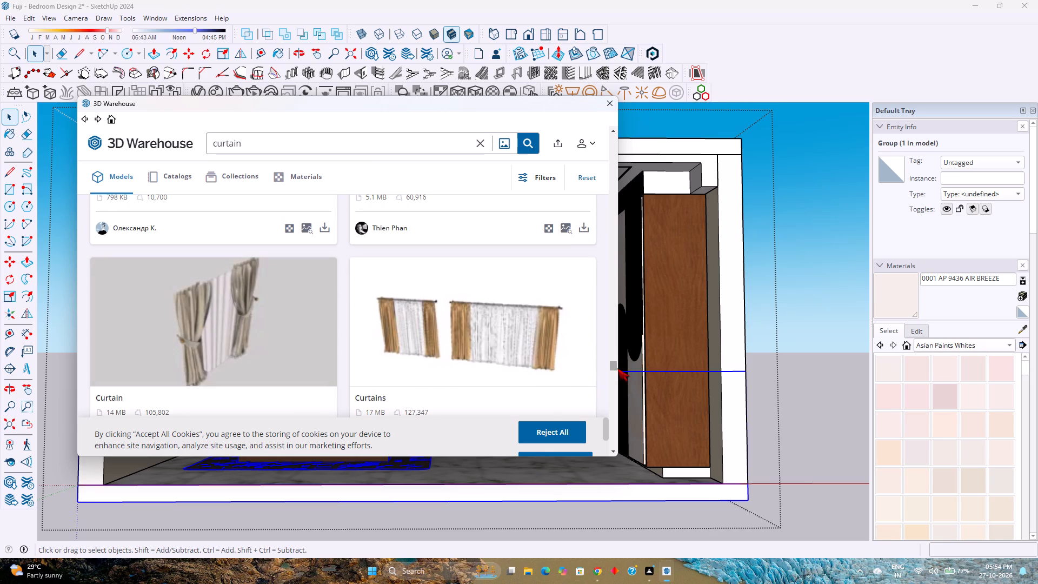
Return to the earlier "curtain" results and re-examine the rod-hung pairs, grey panels and tied-back drapes for the bedroom.
left_click_drag(617, 368, 622, 185)
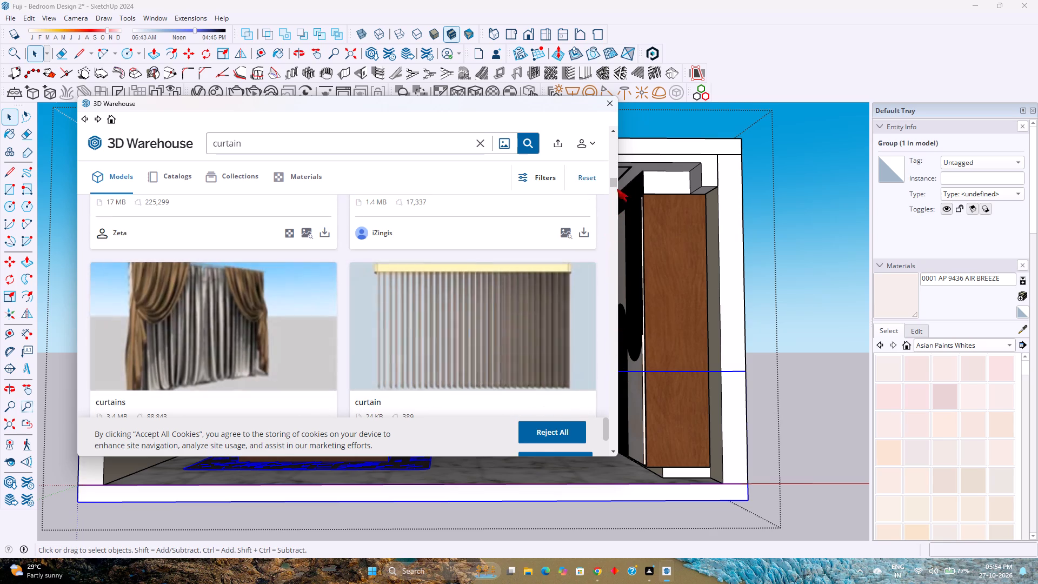
scroll(433, 329, "up", 14)
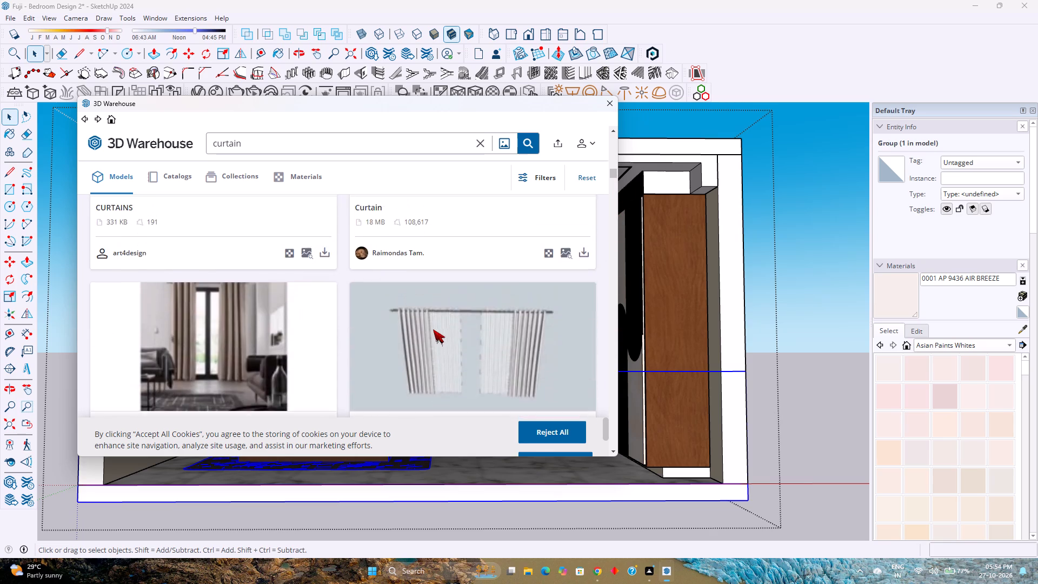
scroll(433, 329, "up", 1)
scroll(433, 329, "down", 4)
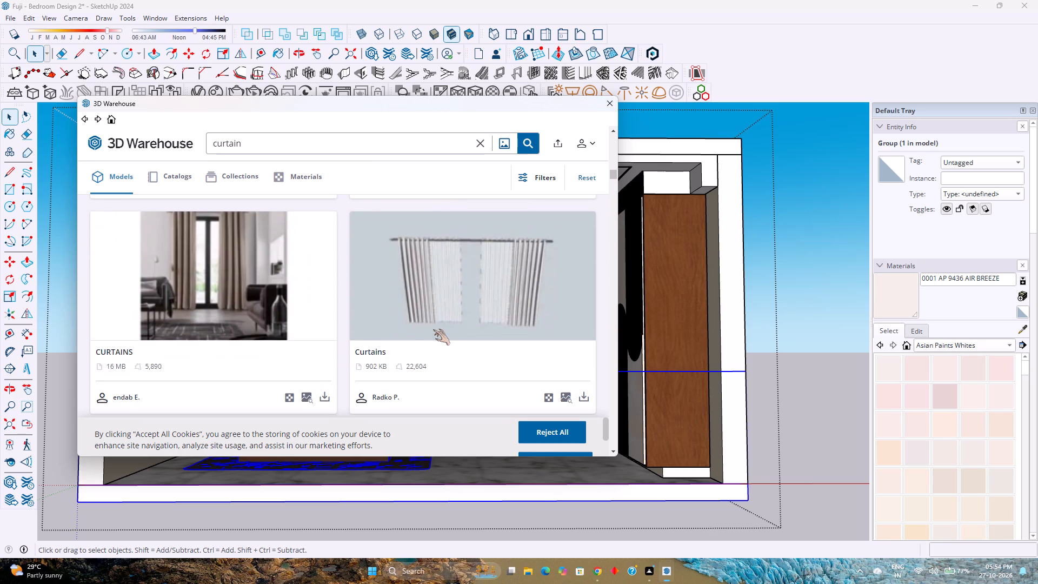
scroll(433, 329, "up", 10)
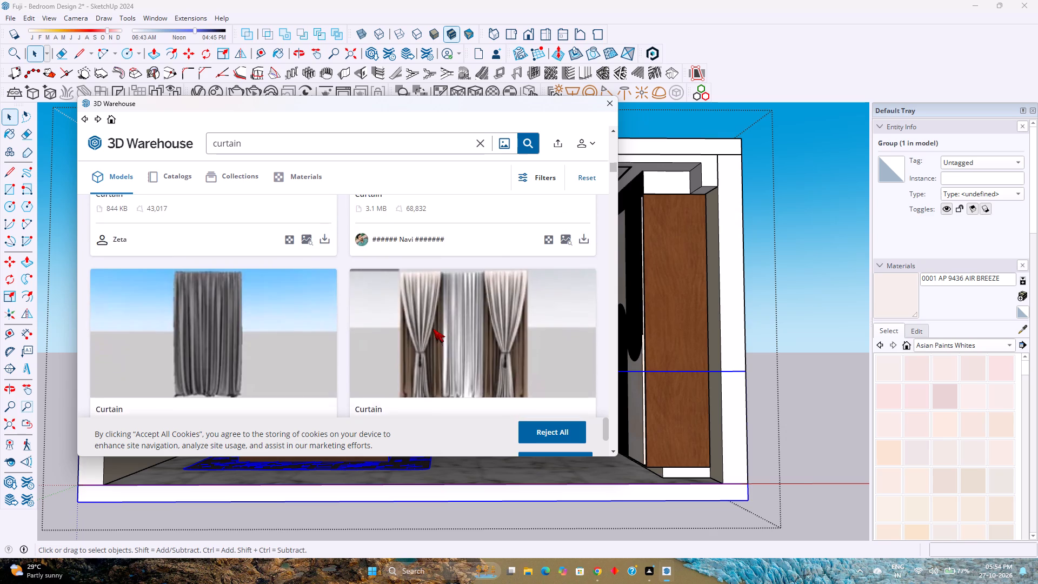
Continue back towards the start of the "curtain" results, comparing cream and grey pairs, valanced drapes and sheer white curtains.
scroll(433, 329, "up", 8)
scroll(433, 329, "down", 3)
scroll(433, 329, "up", 4)
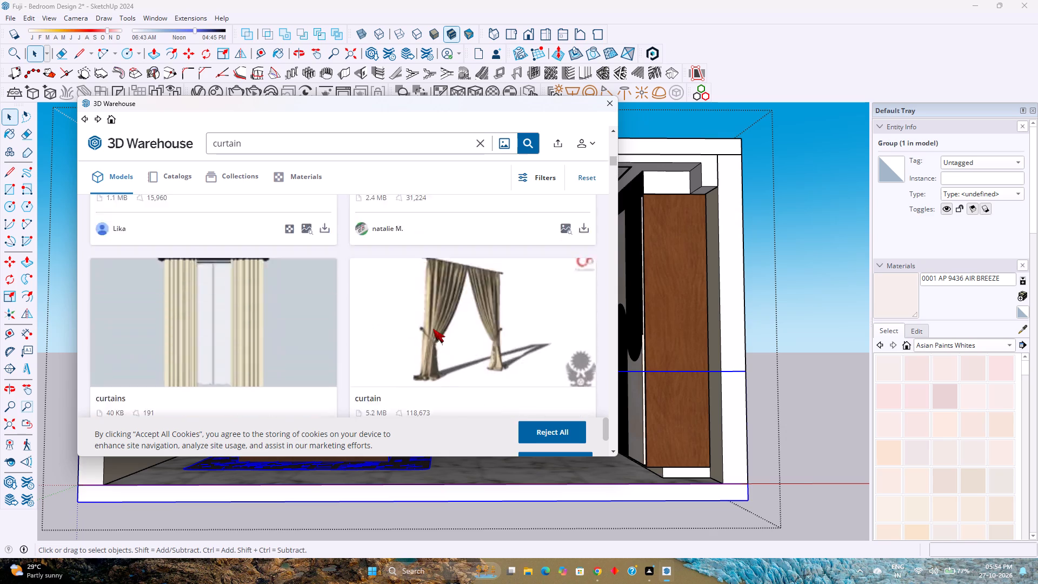
scroll(433, 329, "up", 2)
scroll(433, 329, "down", 2)
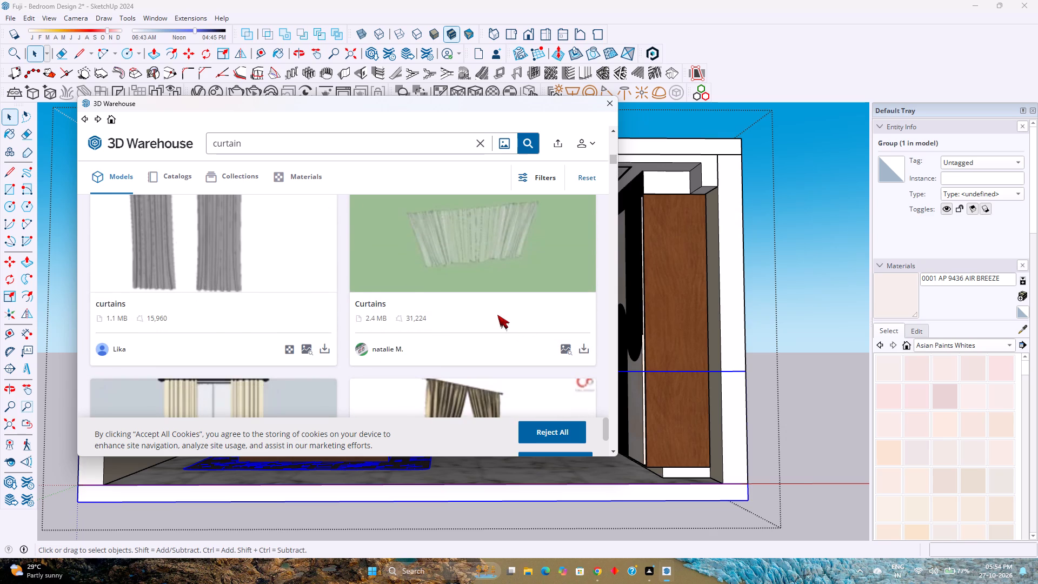
scroll(493, 311, "up", 8)
scroll(493, 311, "down", 3)
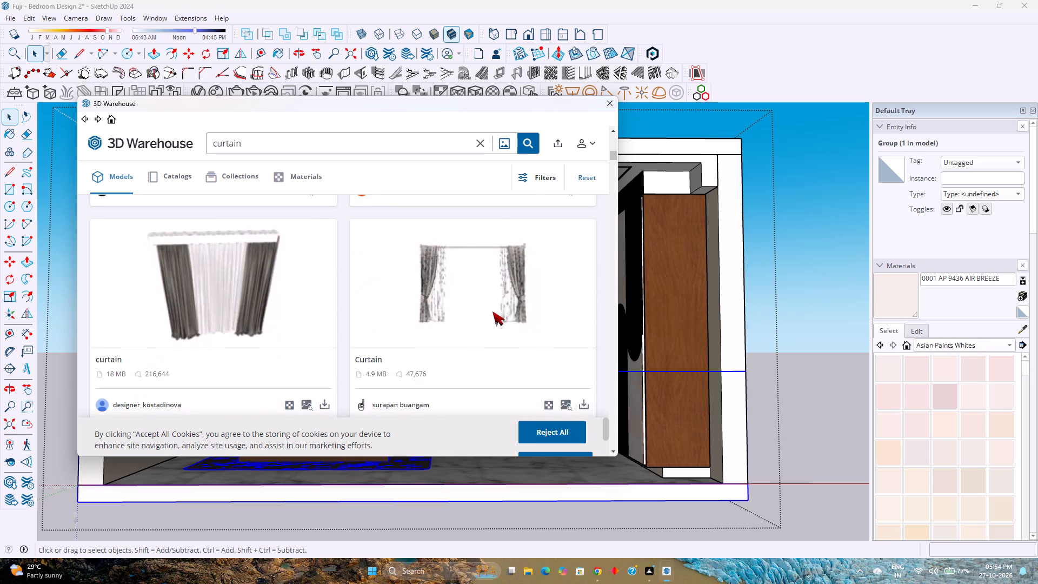
scroll(493, 311, "up", 8)
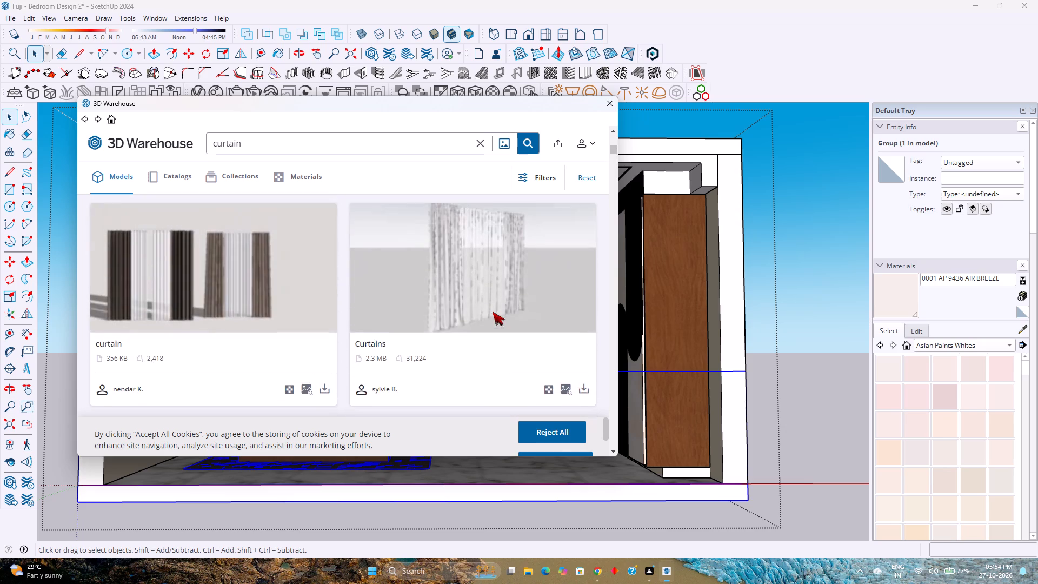
Download the 2.3 MB sheer white "Curtains" model from the results into the bedroom model.
scroll(493, 311, "up", 1)
scroll(493, 311, "down", 2)
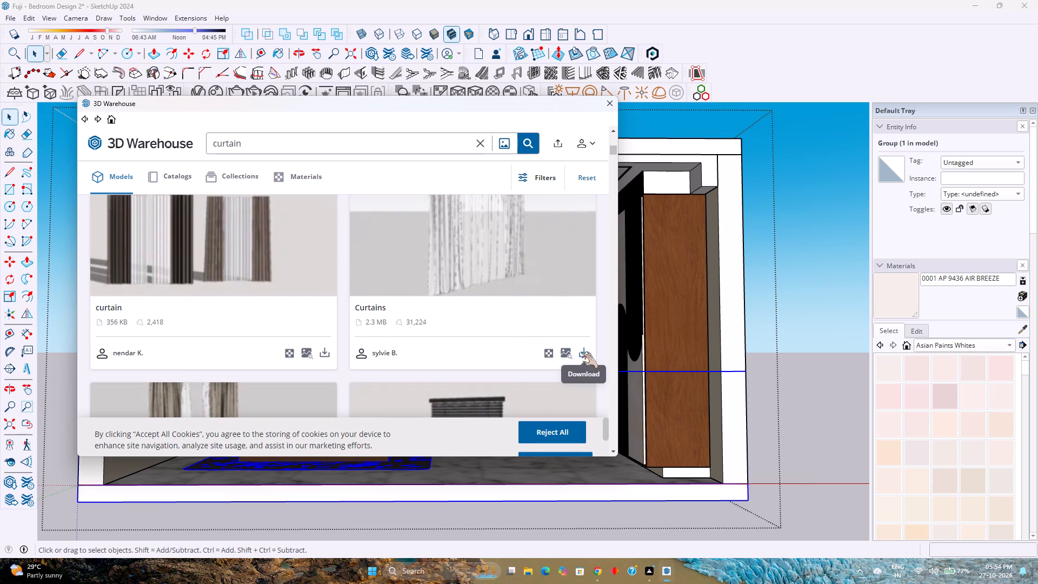
left_click(582, 353)
left_click(315, 288)
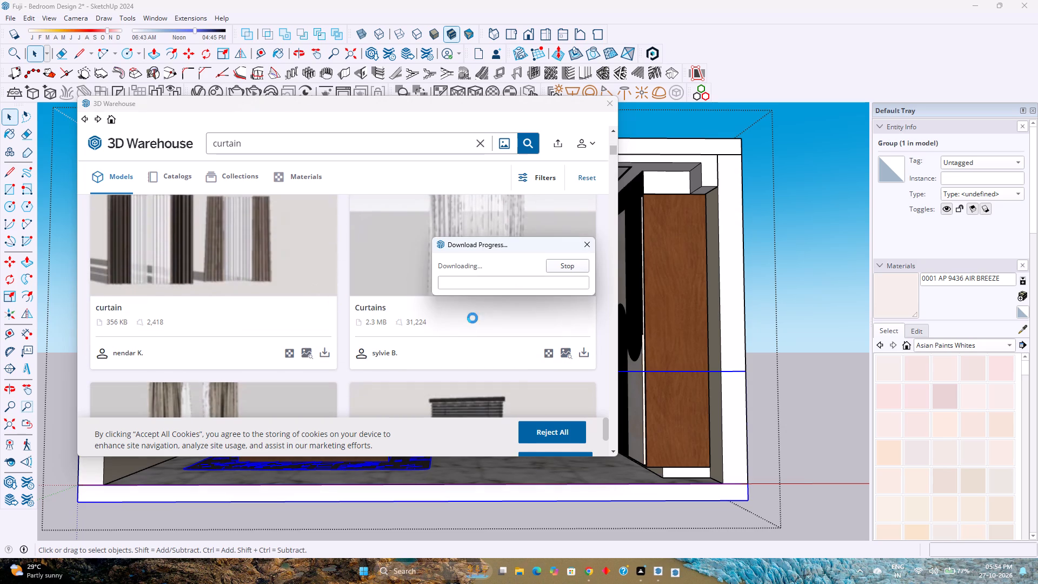
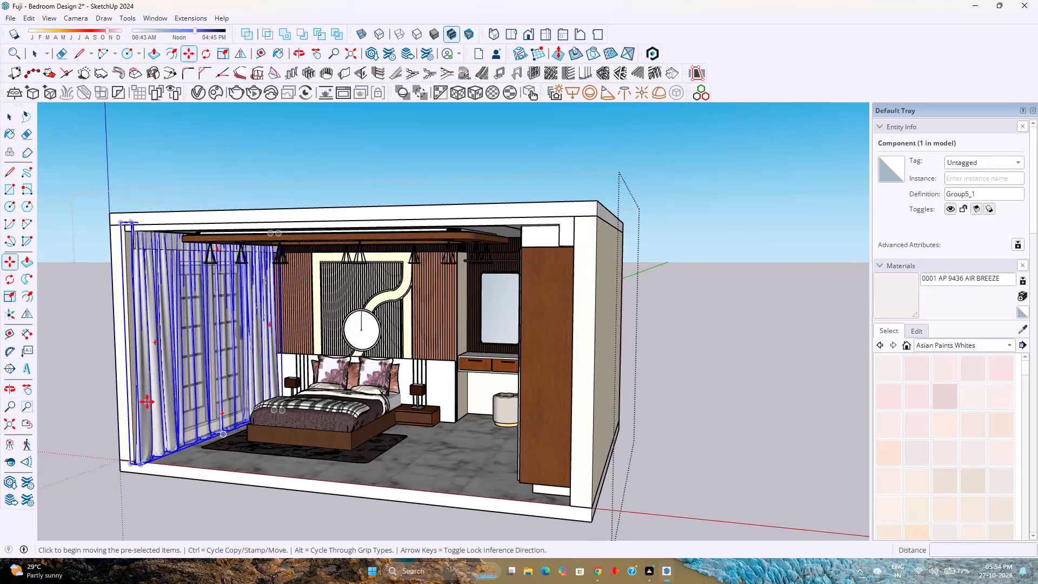
Move the selected sheer curtain about 1' 15/16" down to the endpoint at the lower edge of the ceiling drop panel.
scroll(148, 382, "up", 3)
scroll(167, 302, "up", 3)
middle_click_drag(167, 302, 208, 293)
middle_click(208, 293)
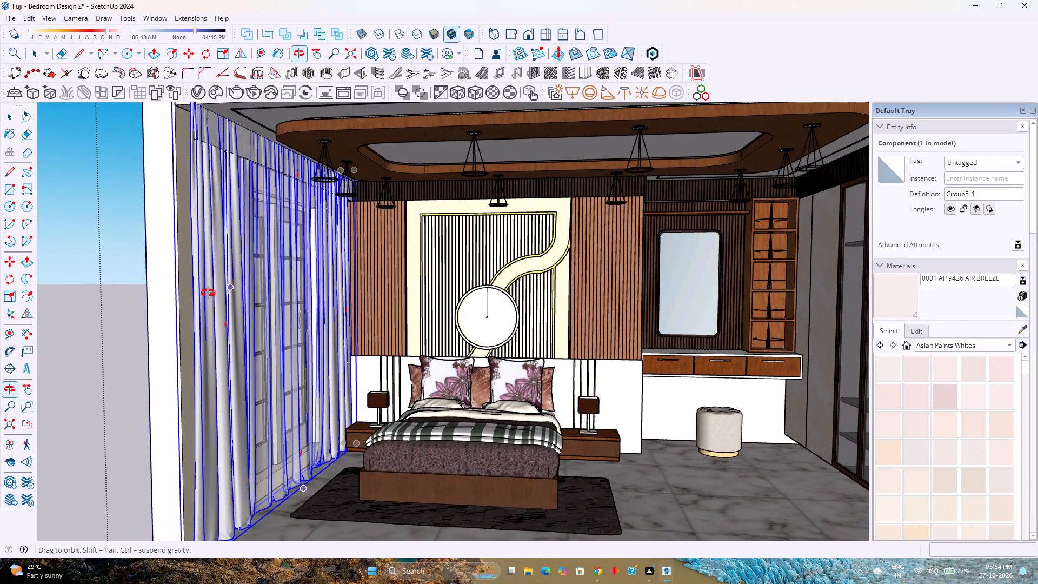
scroll(208, 293, "up", 5)
scroll(216, 270, "down", 12)
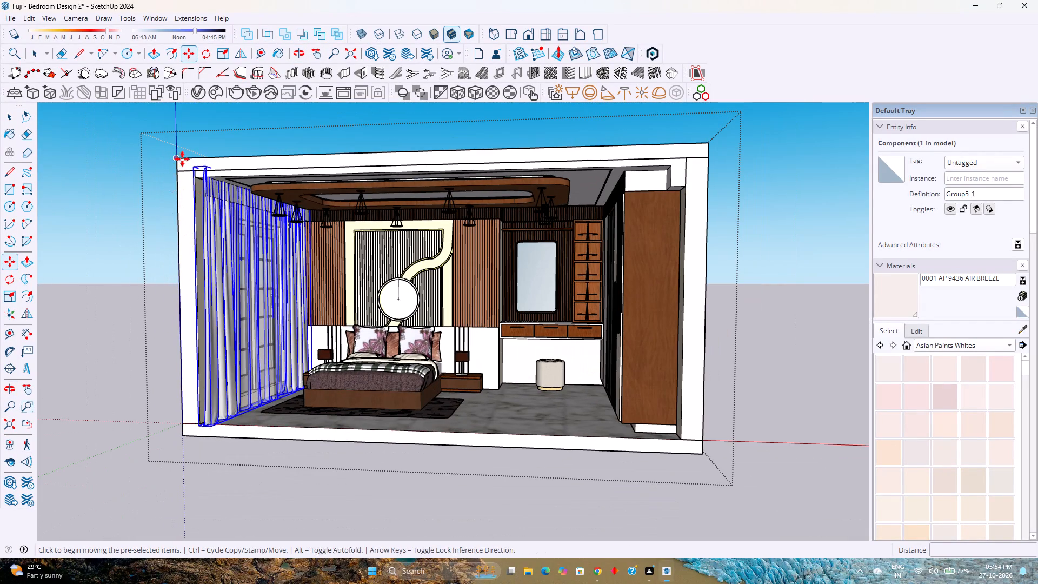
left_click(208, 165)
scroll(200, 182, "up", 6)
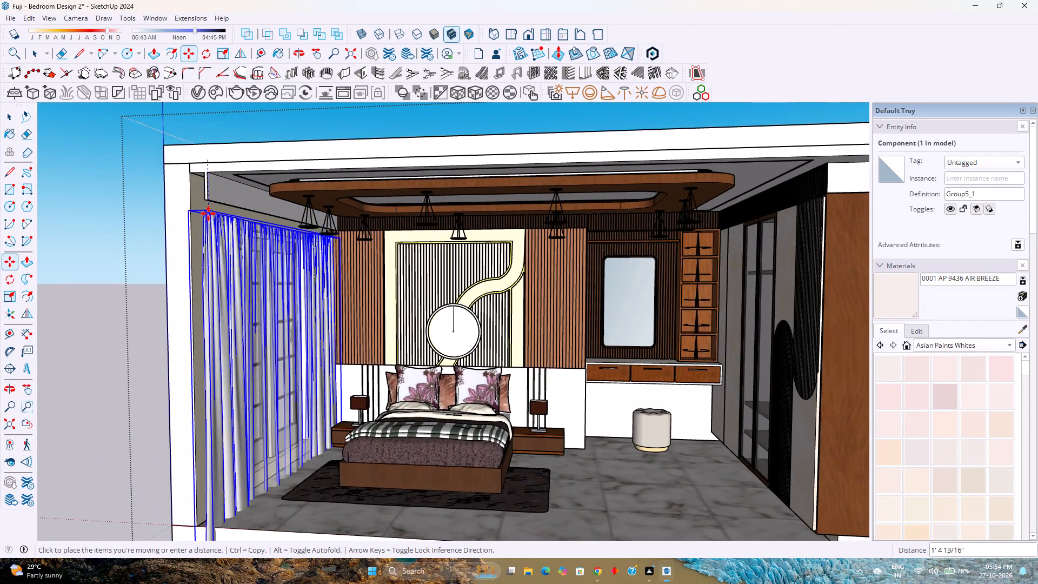
scroll(208, 214, "up", 10)
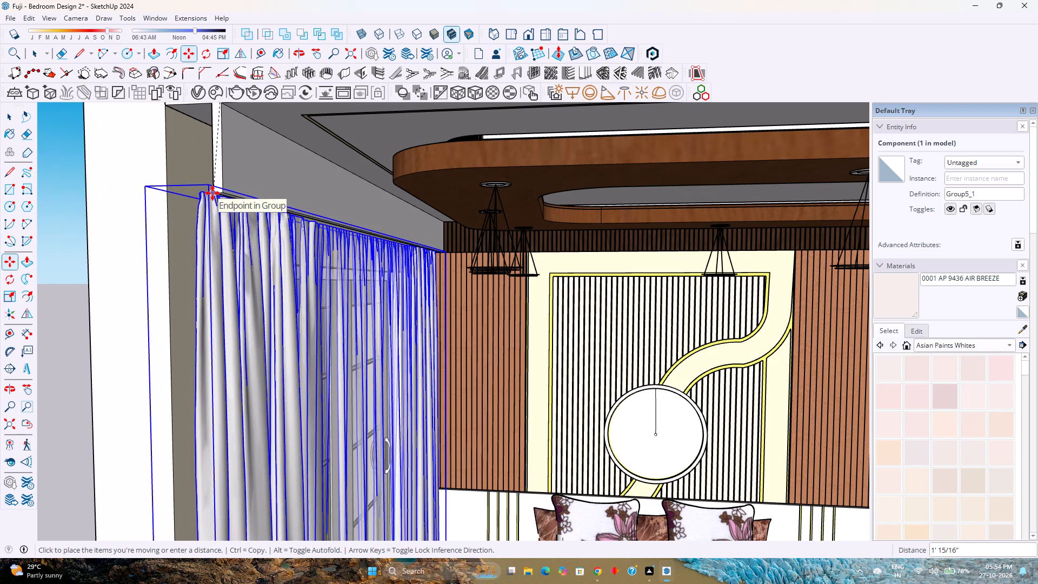
left_click(212, 193)
Raise the sheer curtain about 4 7/16" so its top tucks up behind the ceiling drop panel.
scroll(204, 198, "up", 3)
middle_click_drag(204, 198, 340, 267)
middle_click(340, 267)
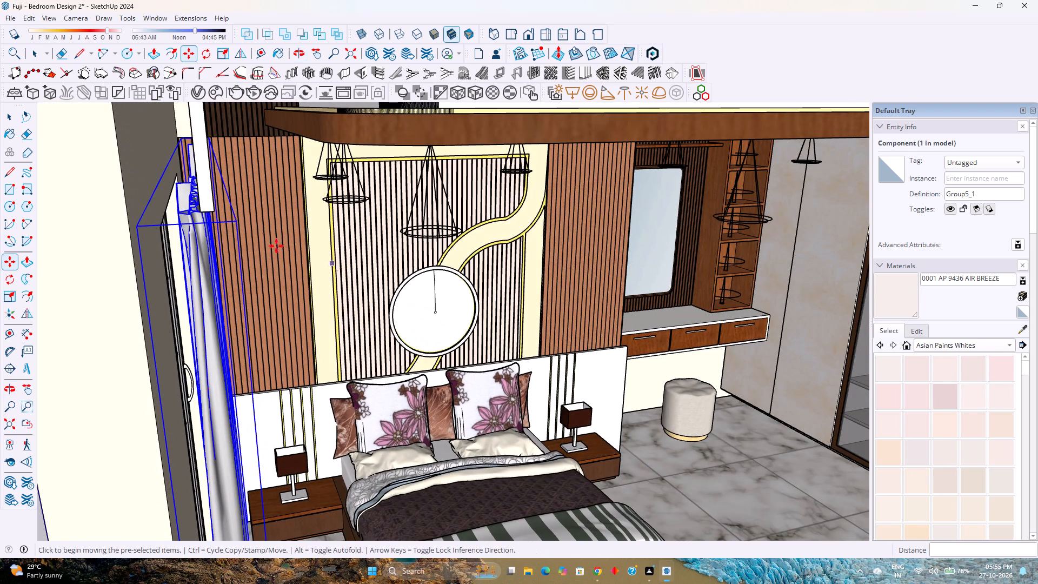
middle_click_drag(222, 213, 217, 218)
middle_click(214, 208)
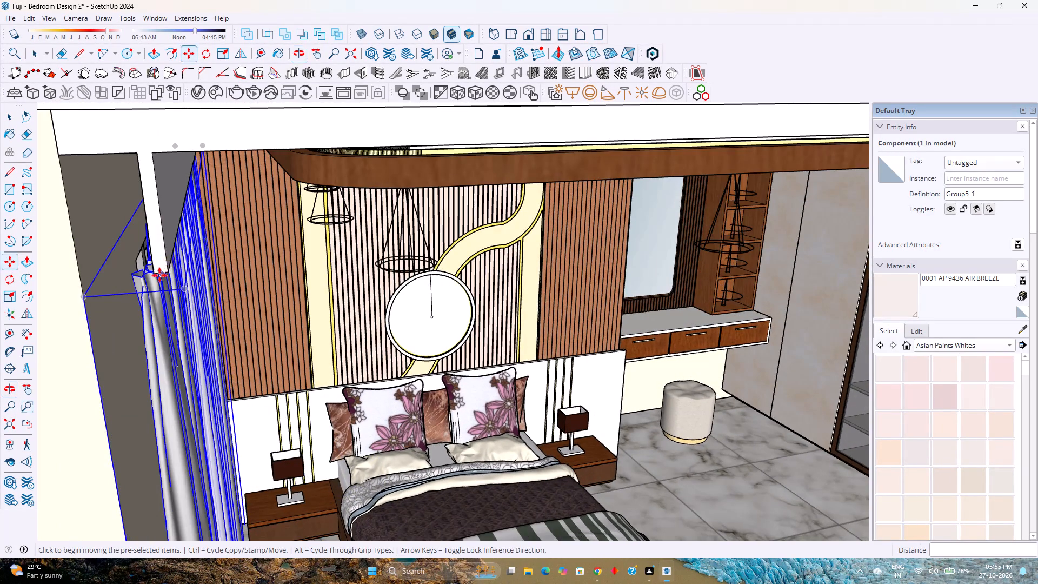
middle_click(159, 275)
middle_click_drag(161, 271, 187, 231)
middle_click(188, 231)
middle_click(188, 231)
scroll(189, 231, "down", 8)
middle_click_drag(325, 338, 310, 320)
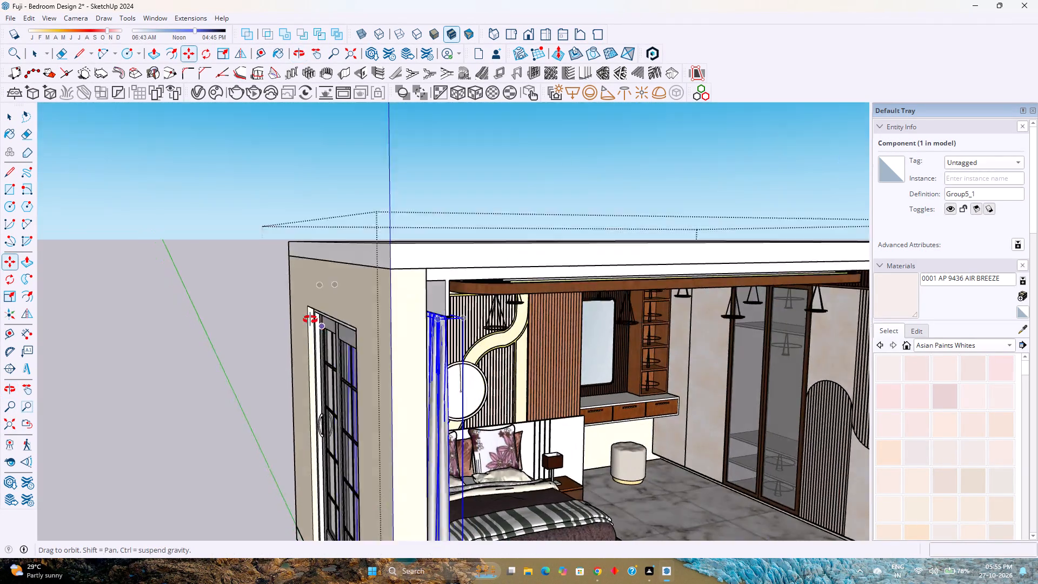
middle_click_drag(310, 320, 201, 304)
middle_click(201, 304)
scroll(261, 336, "up", 4)
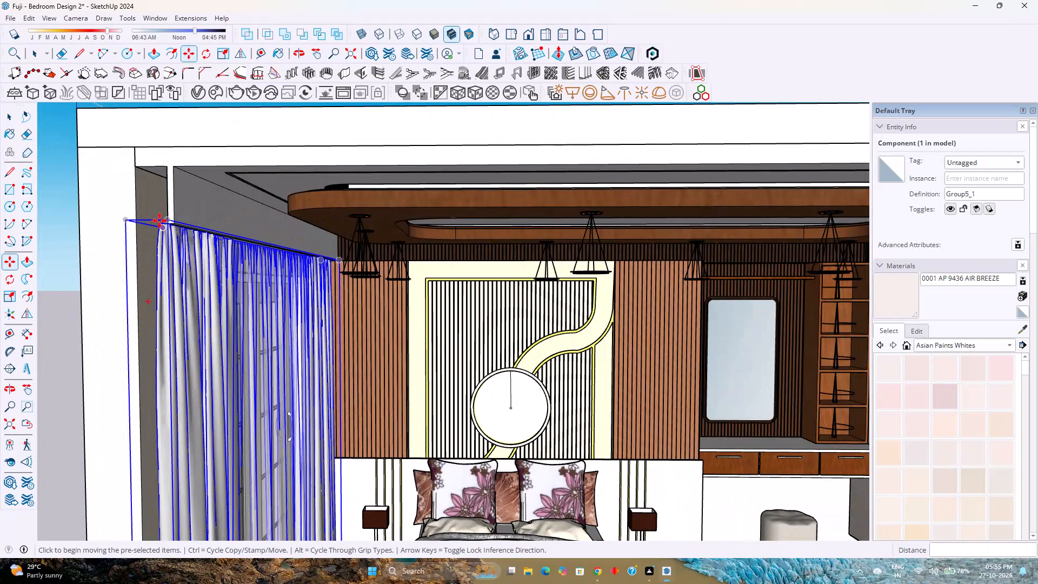
left_click(168, 220)
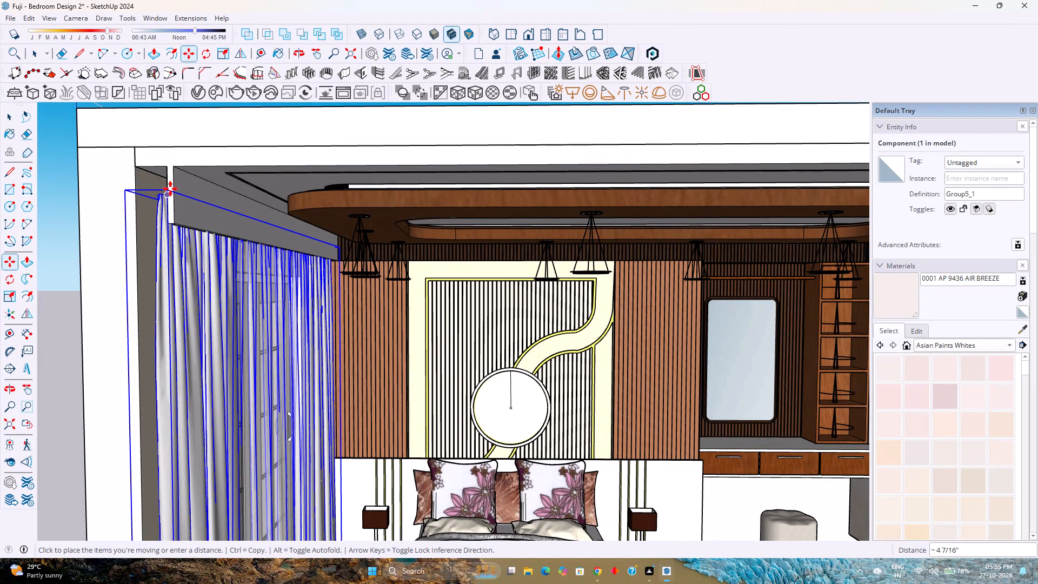
left_click(170, 189)
Shift the sheer curtain about 1" along the red axis, in the gap between the window wall and the drop panel.
middle_click_drag(159, 275, 275, 301)
middle_click(275, 301)
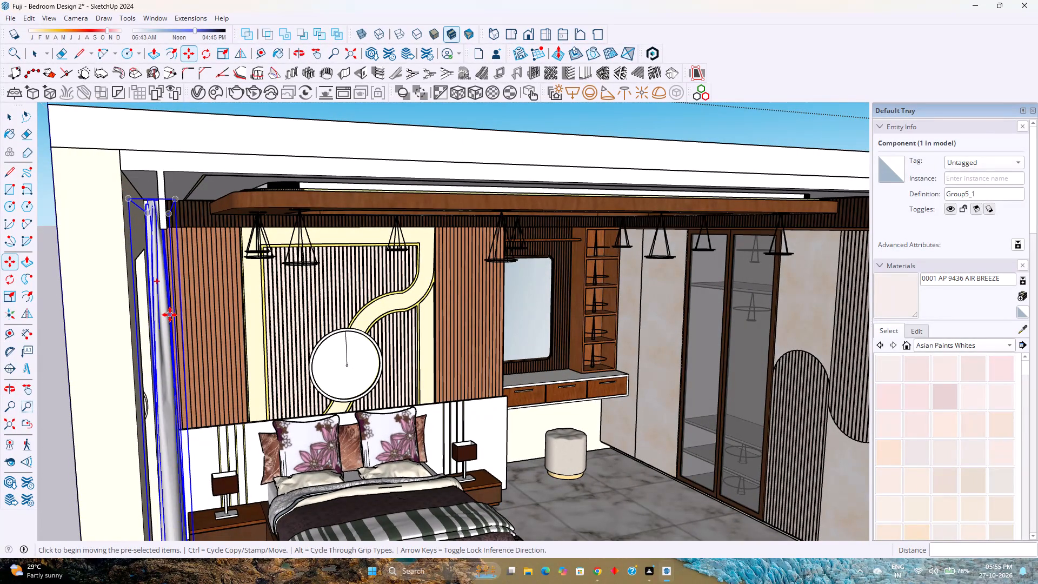
left_click(131, 201)
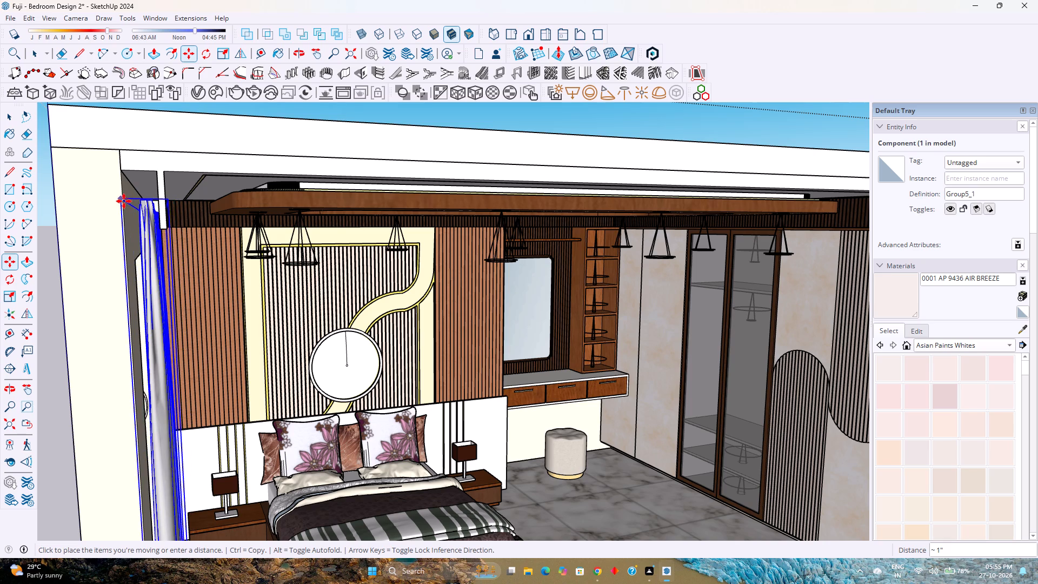
key("Left")
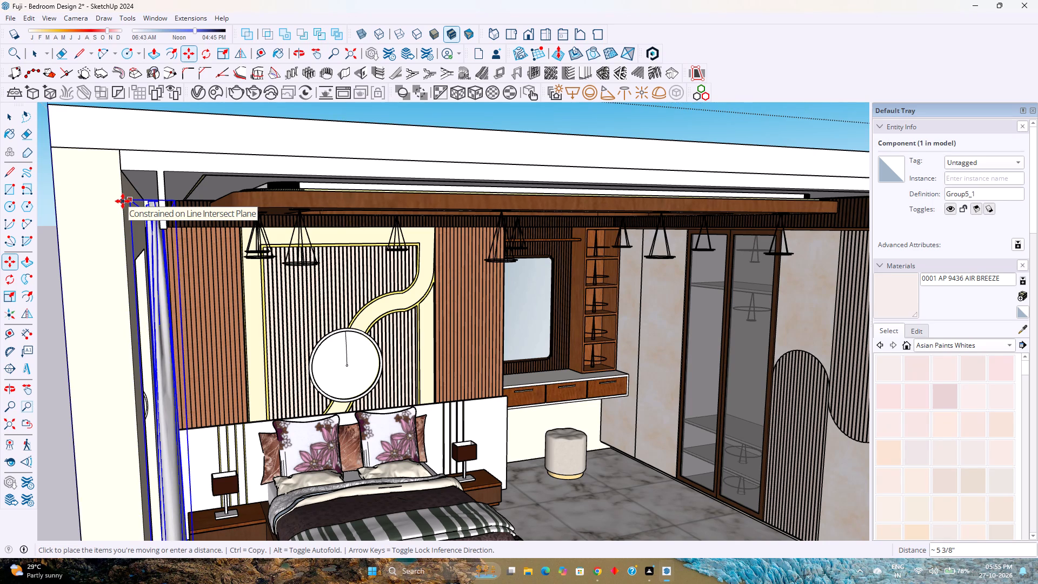
scroll(123, 201, "up", 6)
key("Right")
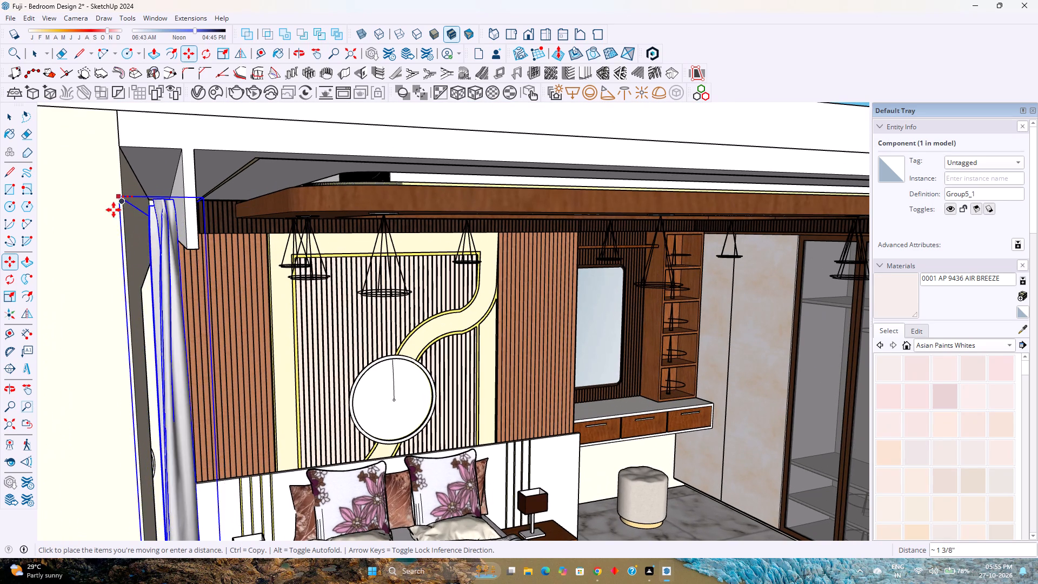
scroll(123, 195, "up", 11)
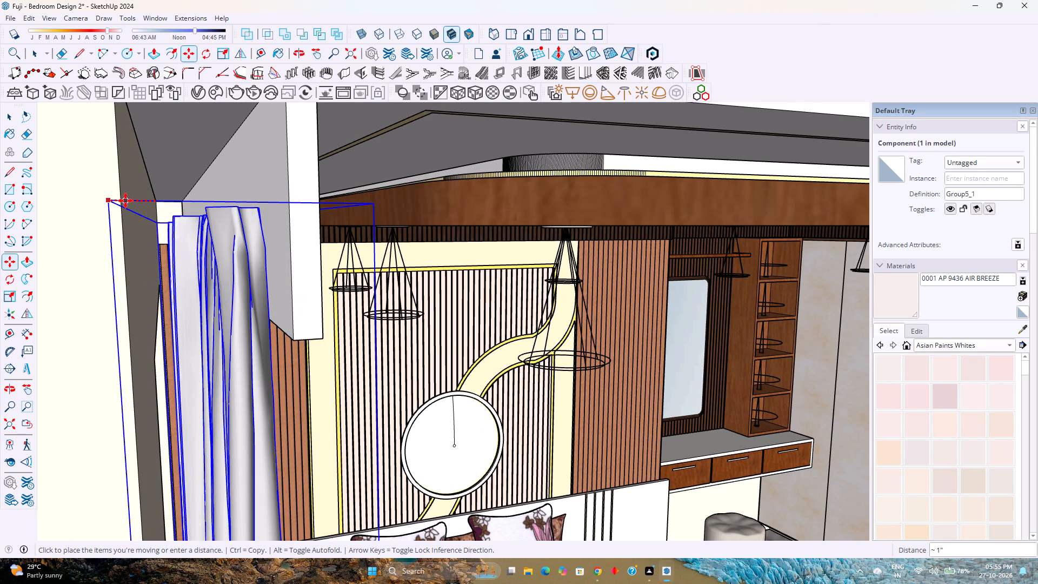
left_click(125, 201)
scroll(182, 257, "down", 3)
middle_click_drag(182, 257, 161, 271)
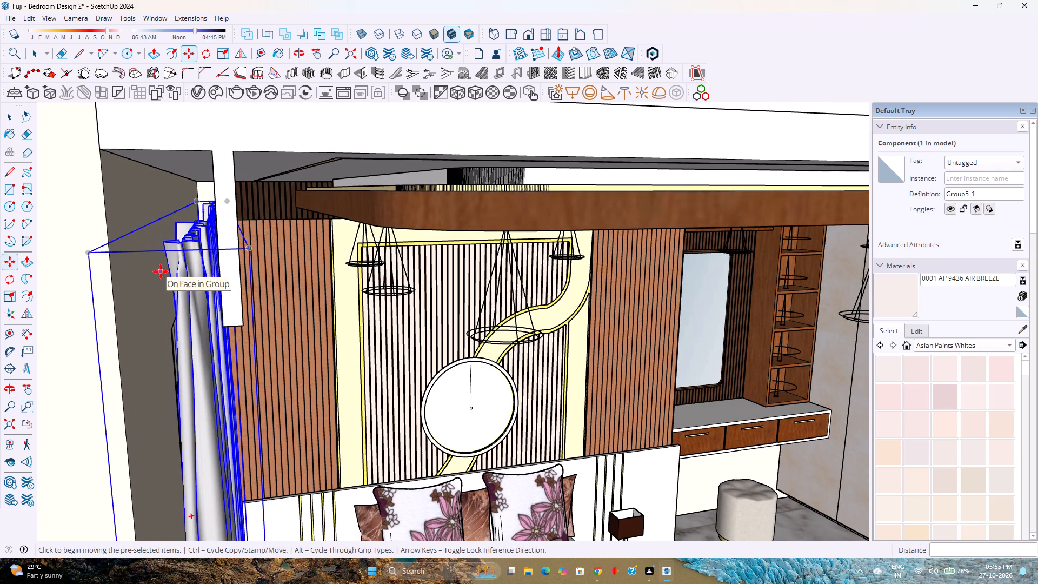
key("space")
scroll(161, 271, "down", 2)
key("Escape")
Scale the sheer curtain's height to 0.92 from its bottom so the hem sits at floor level.
scroll(161, 271, "down", 5)
middle_click_drag(210, 333, 171, 281)
scroll(164, 265, "down", 8)
left_click(151, 337)
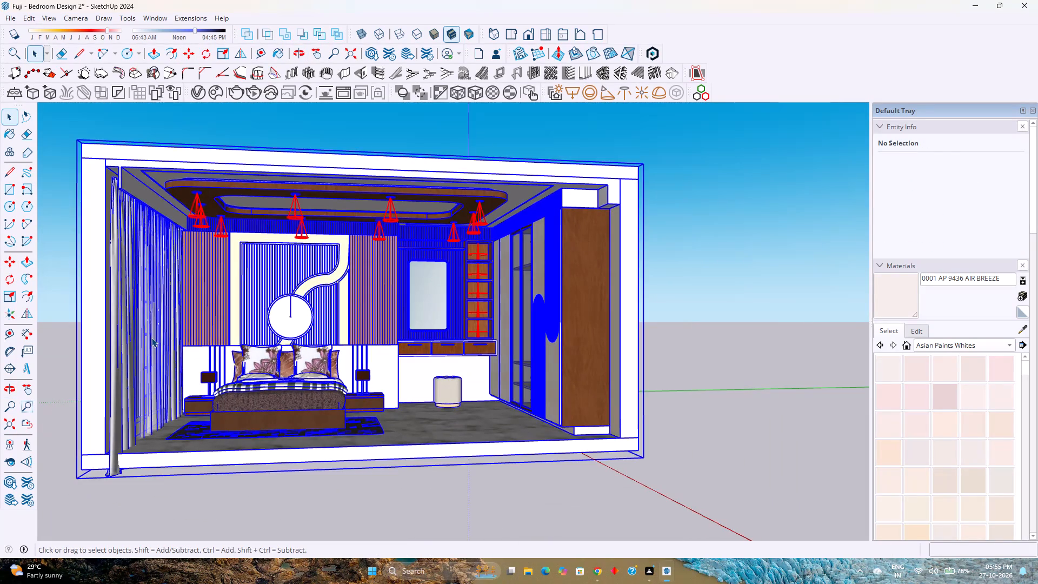
left_click(151, 337)
left_click(151, 337)
key("s")
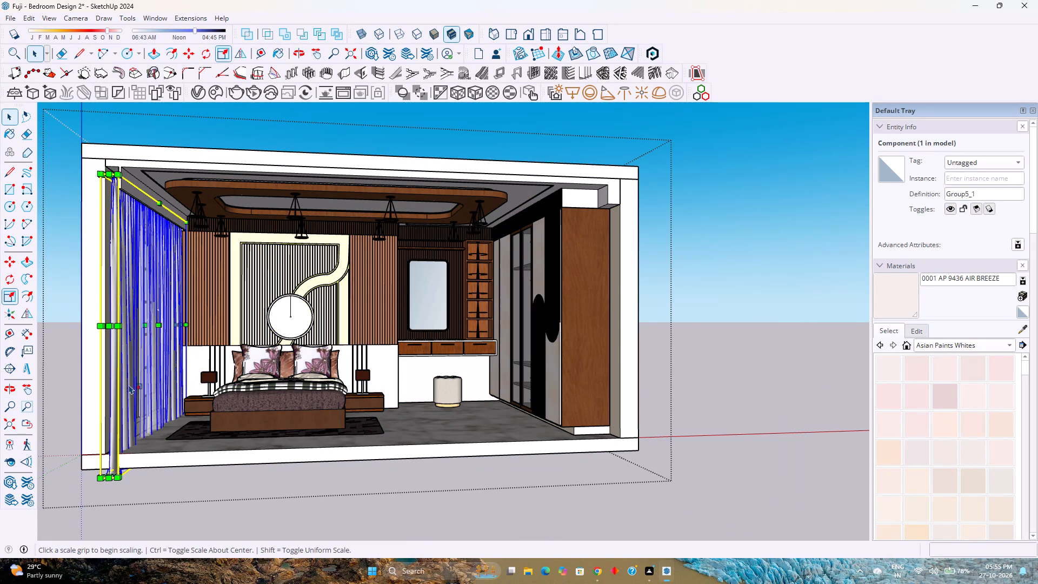
key("k")
middle_click_drag(147, 449, 147, 484)
middle_click(147, 484)
scroll(149, 468, "up", 1)
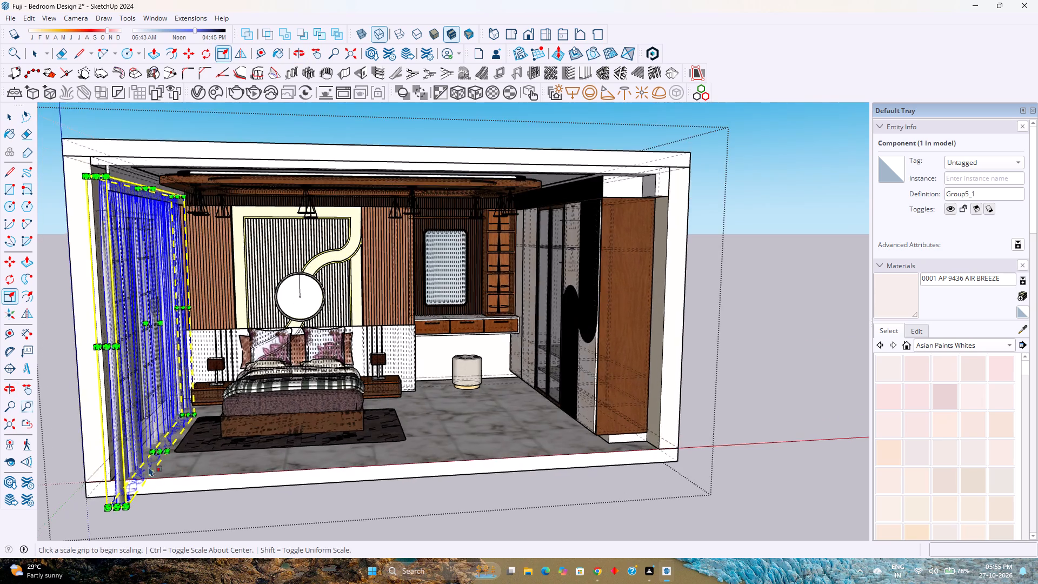
scroll(149, 467, "up", 4)
left_click(162, 452)
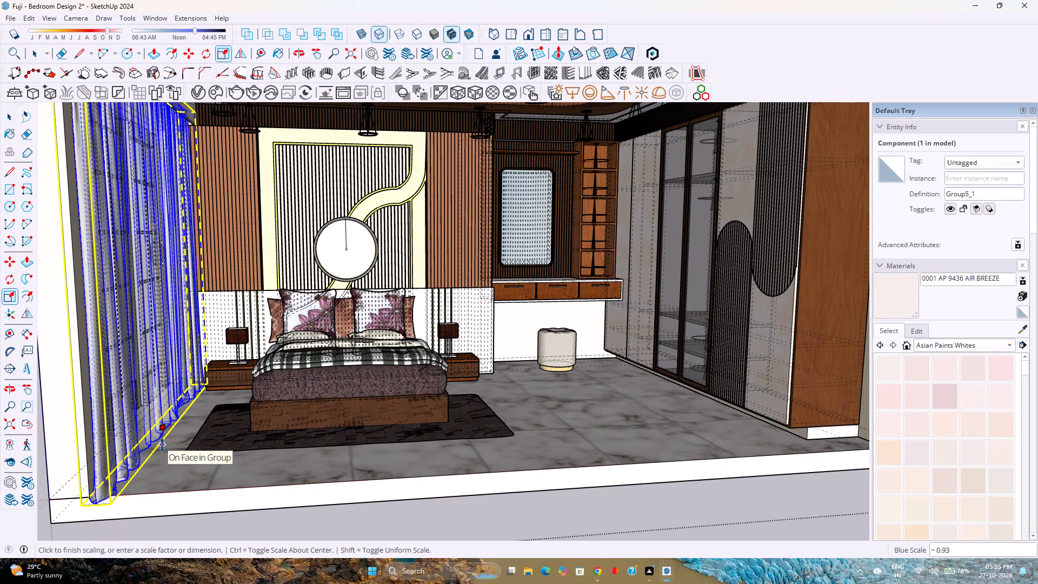
key("k")
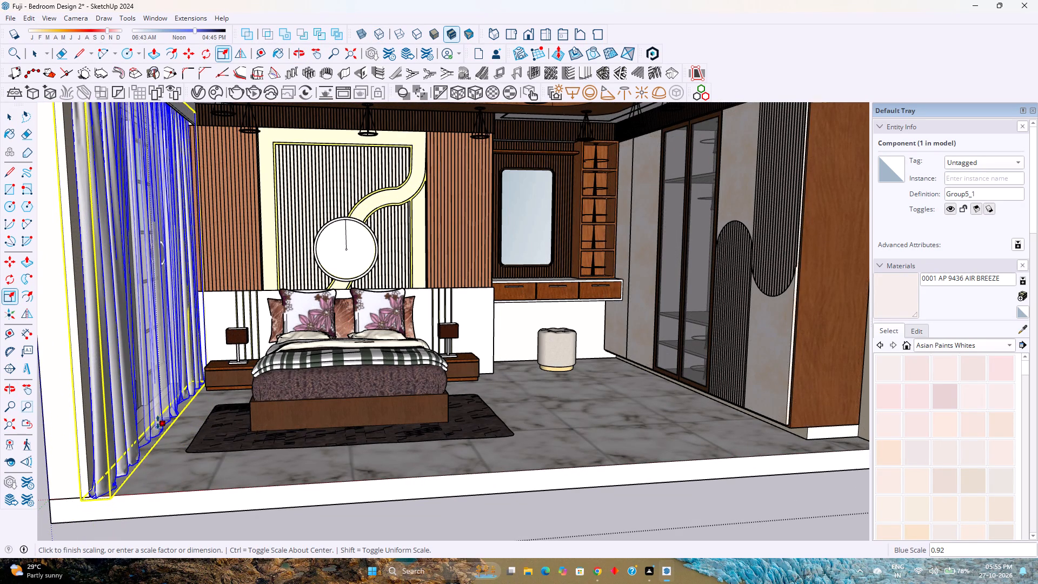
left_click(158, 421)
key("space")
key("Escape")
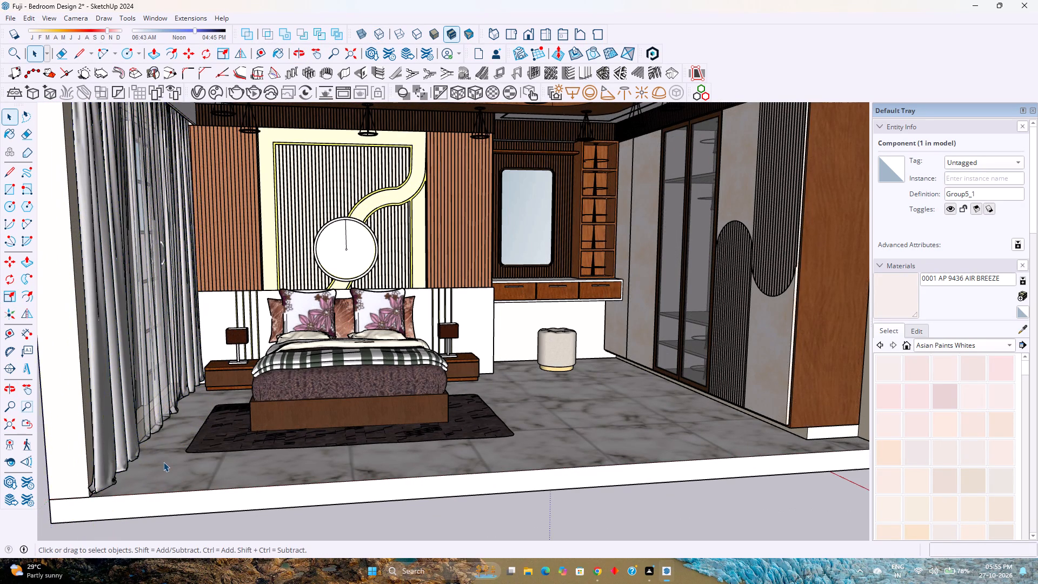
Save the bedroom model with the standard right view facing the room's open side.
scroll(166, 462, "down", 1)
middle_click_drag(173, 463, 108, 414)
middle_click(108, 414)
scroll(108, 414, "down", 3)
middle_click_drag(248, 383, 281, 468, "shift")
left_click(530, 36)
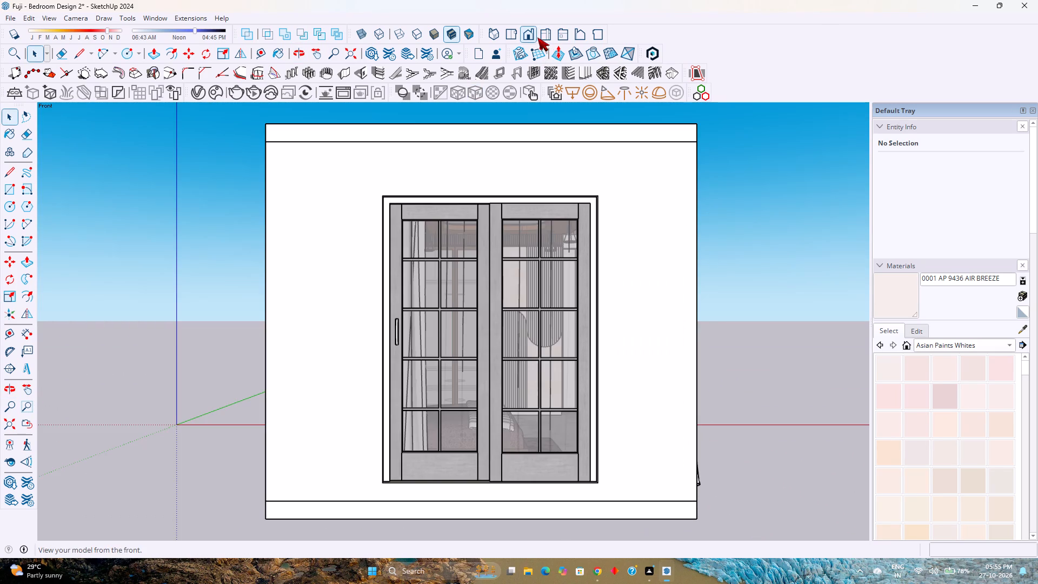
left_click(545, 37)
key("ctrl+s")
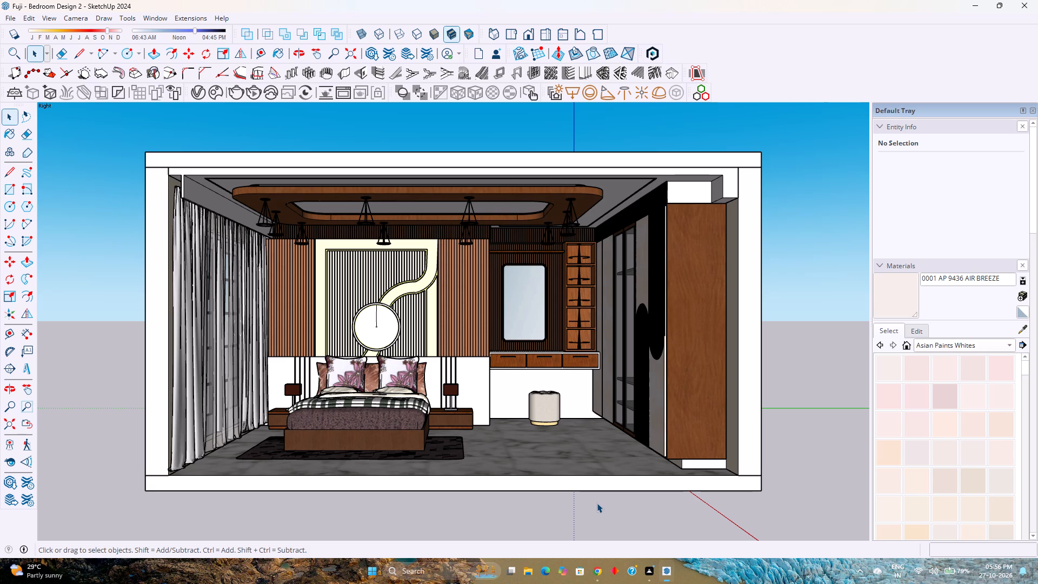
key("ctrl+s")
Open the room group for editing and start a V-Ray render from a close front view facing the bed wall.
left_click(615, 482)
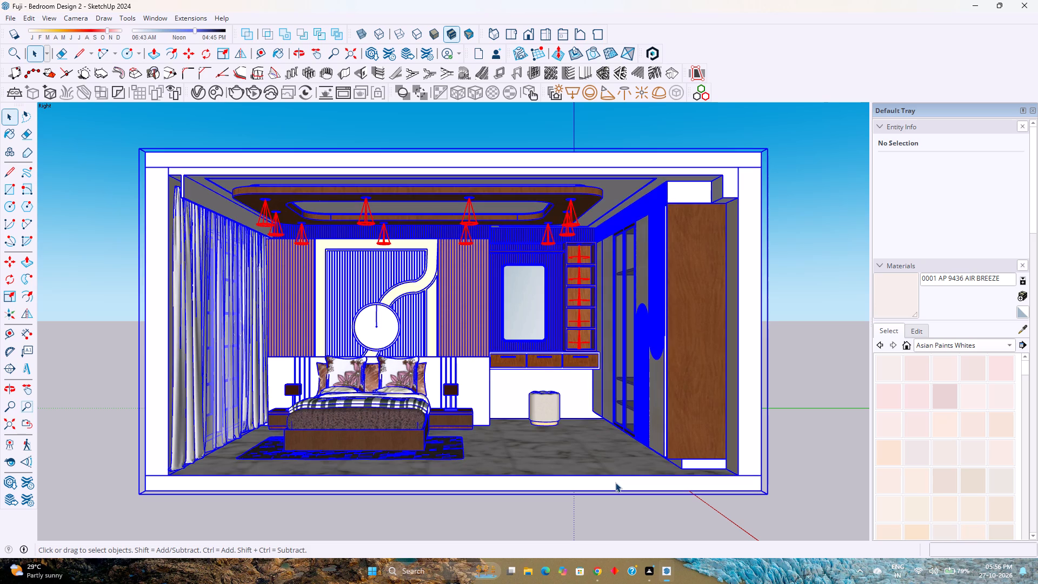
double_click(615, 482)
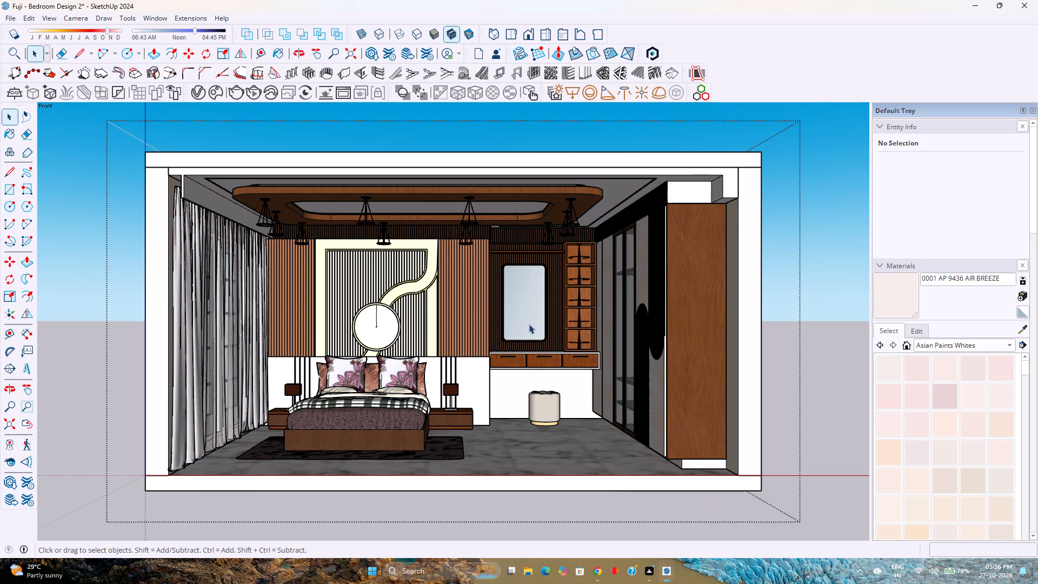
left_click(527, 32)
scroll(493, 291, "up", 2)
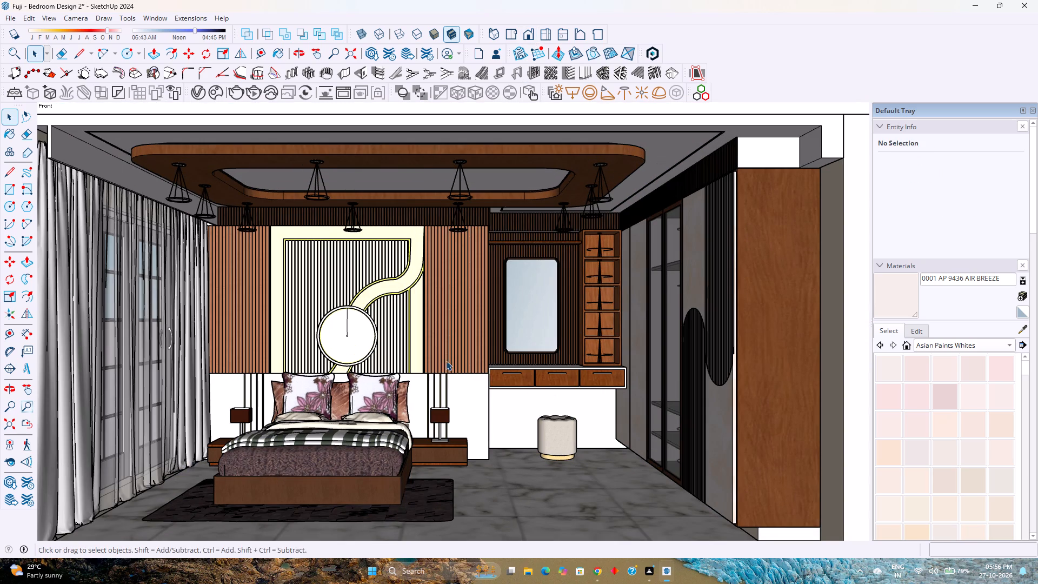
middle_click_drag(425, 371, 435, 367, "shift")
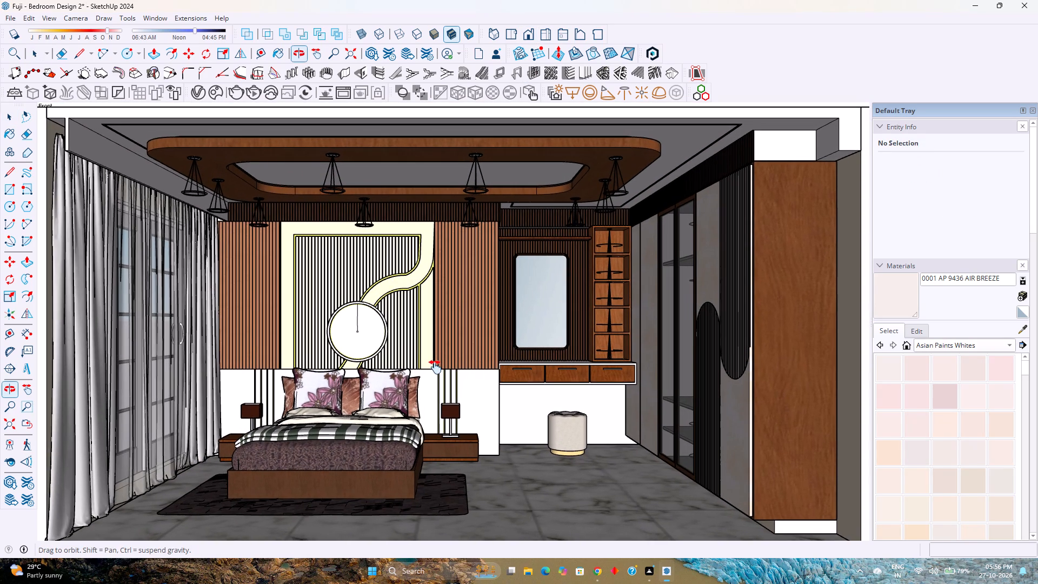
middle_click_drag(435, 367, 441, 367, "shift")
middle_click(441, 367, "shift")
middle_click(441, 384, "shift")
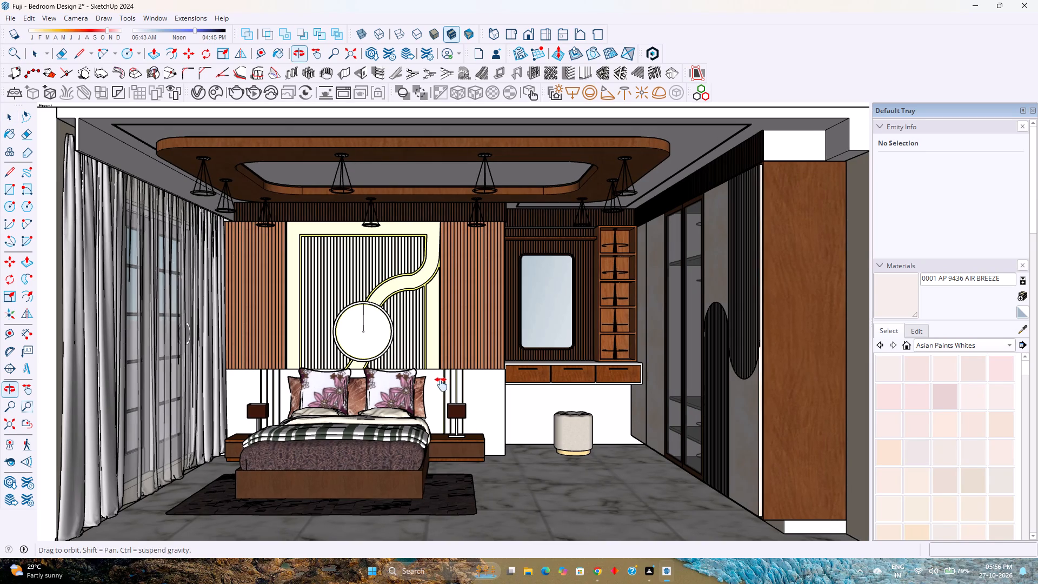
scroll(441, 384, "up", 1)
middle_click_drag(441, 384, 450, 377, "shift")
middle_click(450, 377, "shift")
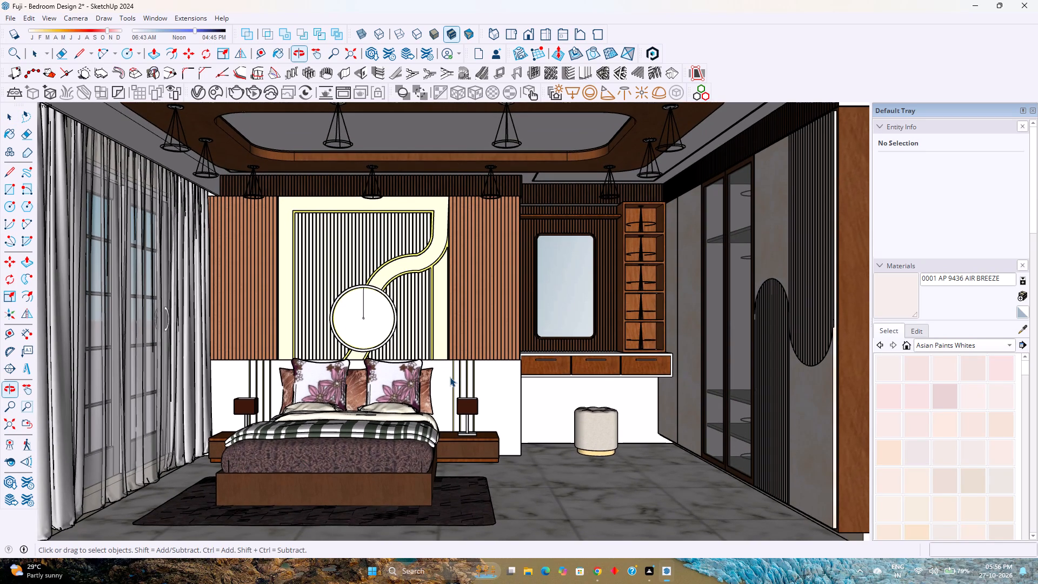
scroll(450, 377, "up", 1)
scroll(450, 377, "down", 1)
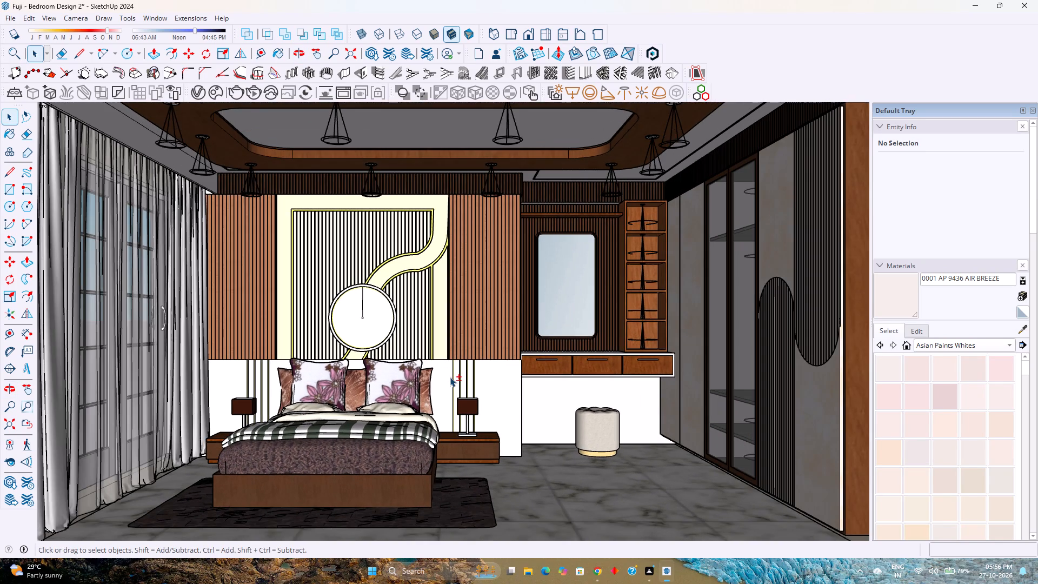
middle_click_drag(450, 377, 468, 374, "shift")
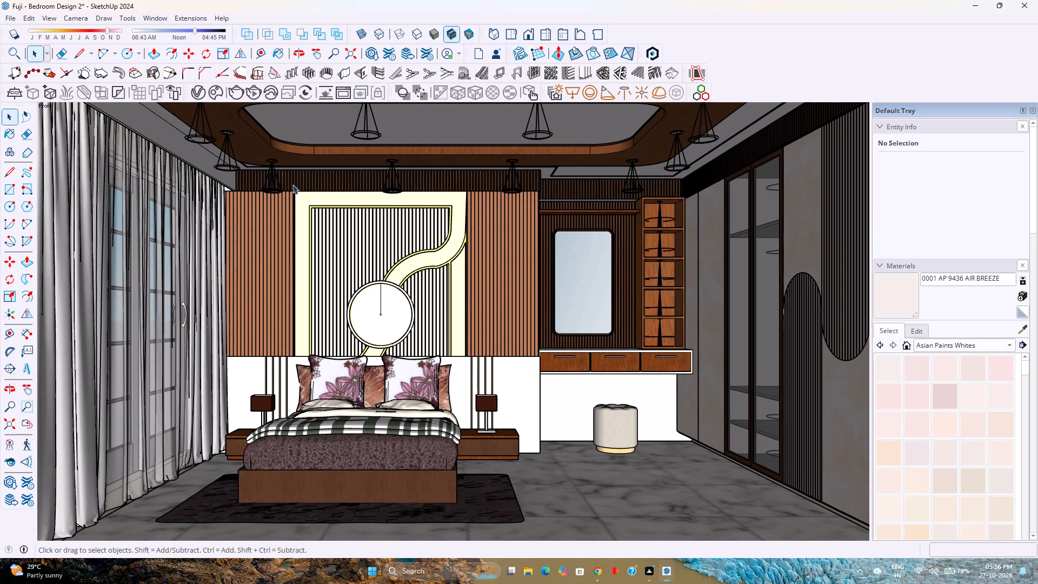
left_click(255, 90)
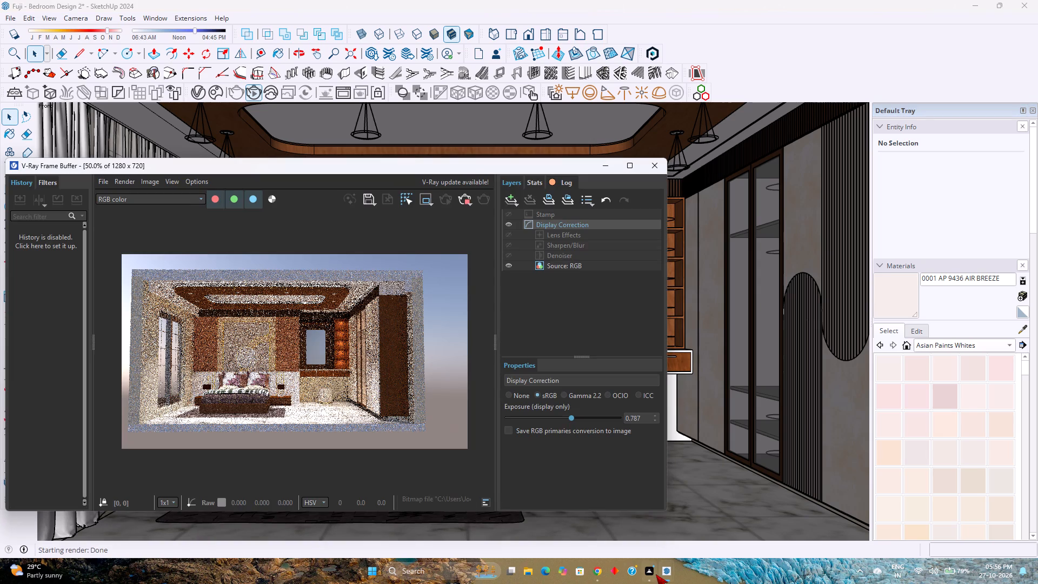
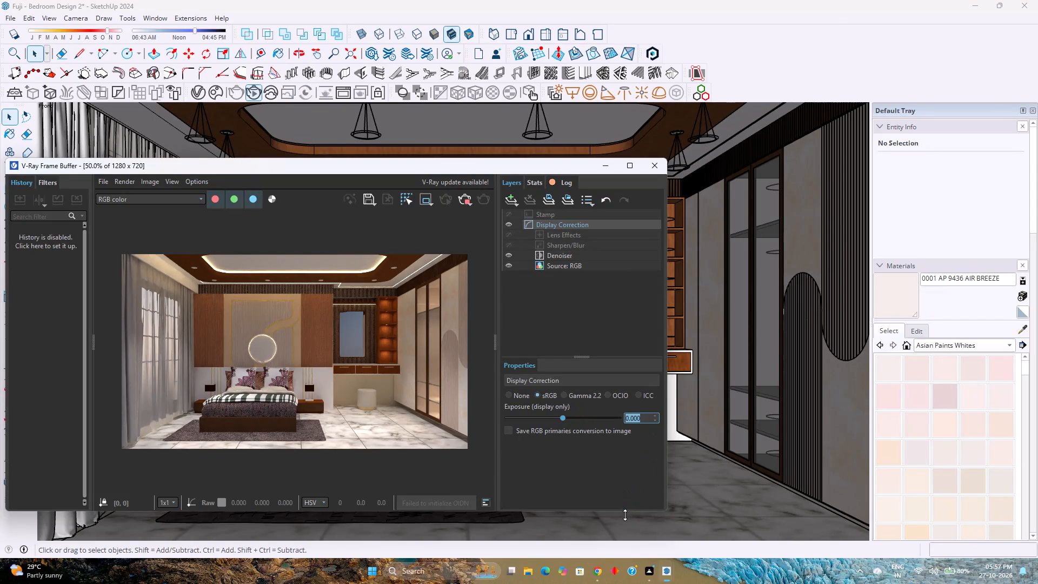
Save the bedroom model once the render of the bed wall view is done.
key("ctrl+s")
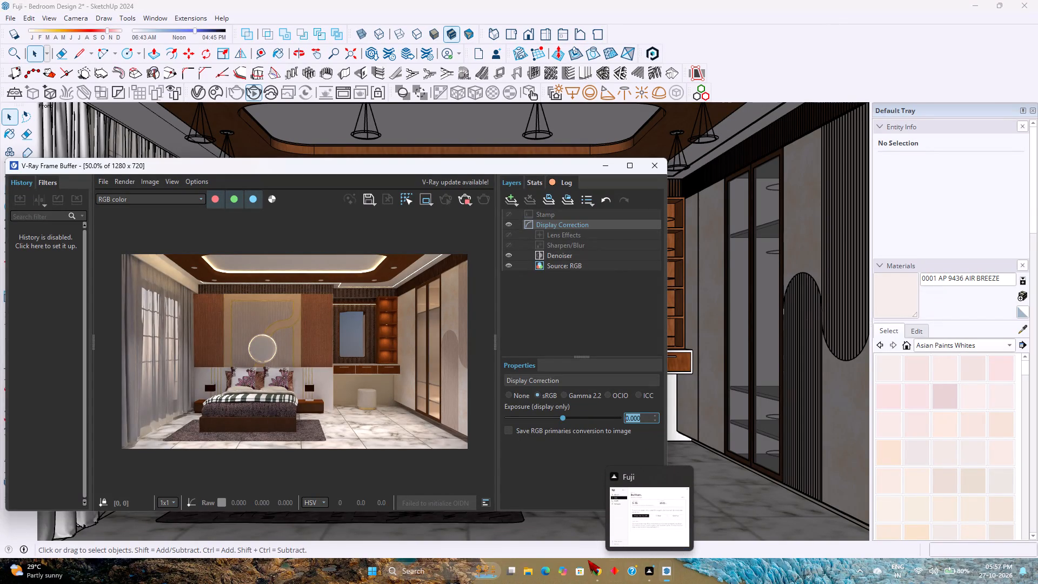
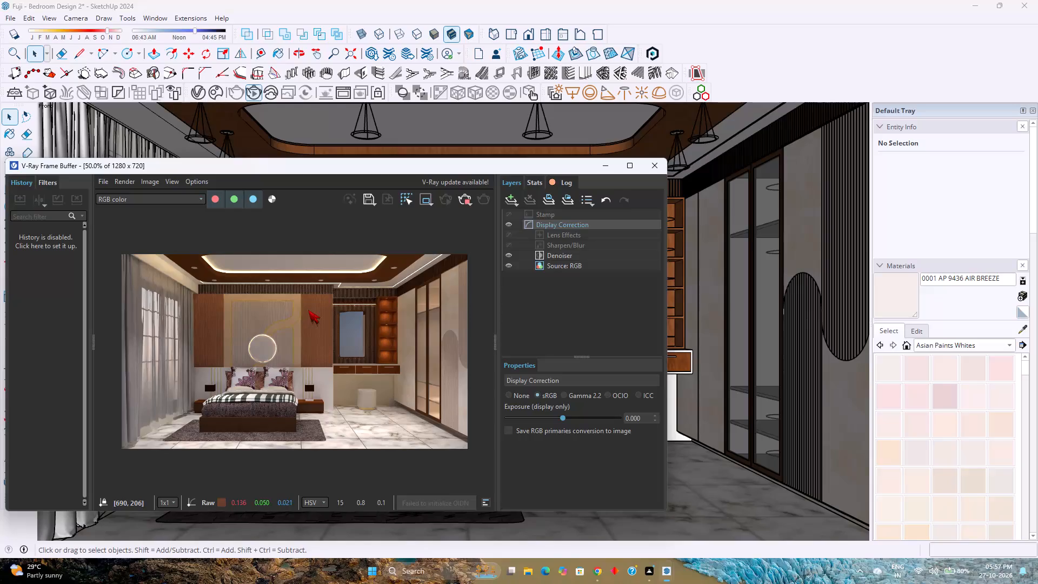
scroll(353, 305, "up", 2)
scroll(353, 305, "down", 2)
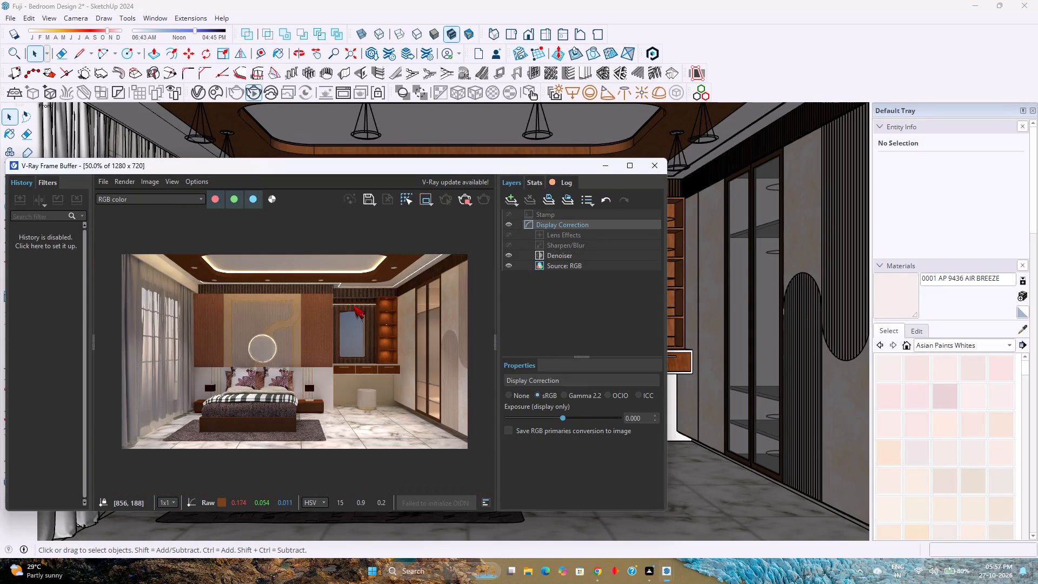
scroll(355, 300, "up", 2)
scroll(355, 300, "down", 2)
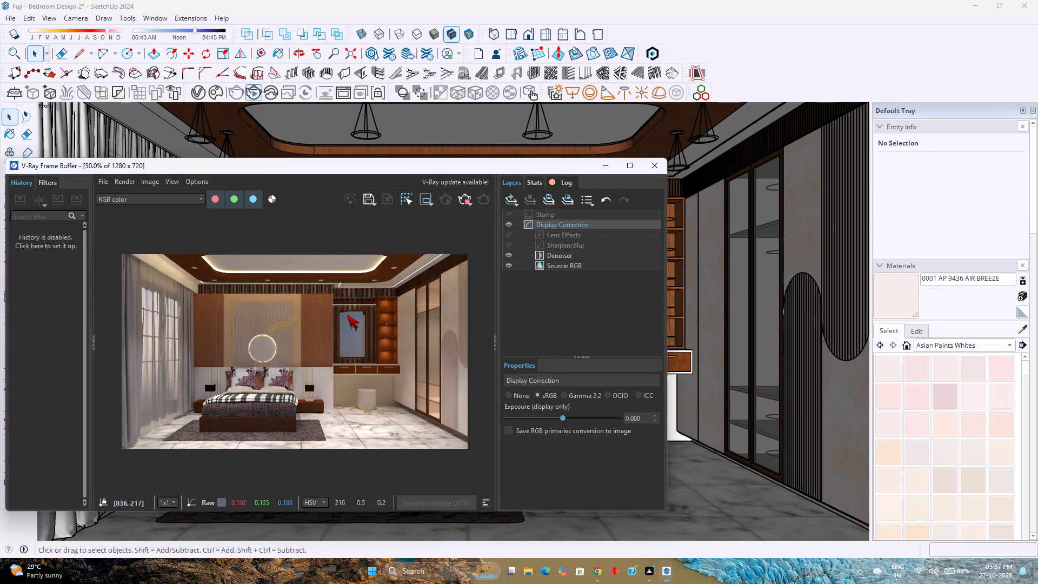
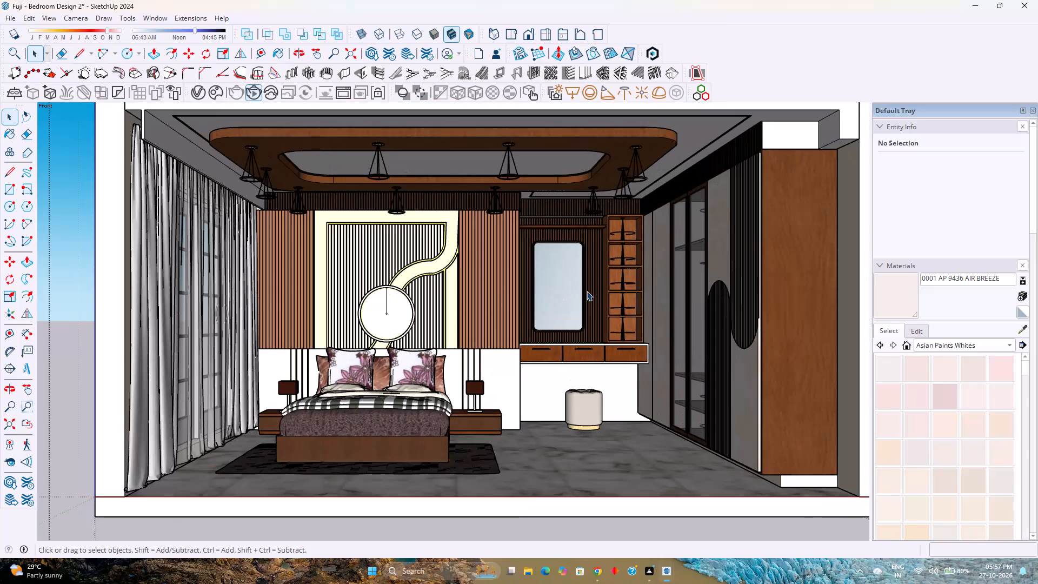
Save the bedroom model with the whole open-fronted room in view.
middle_click_drag(587, 291, 573, 301)
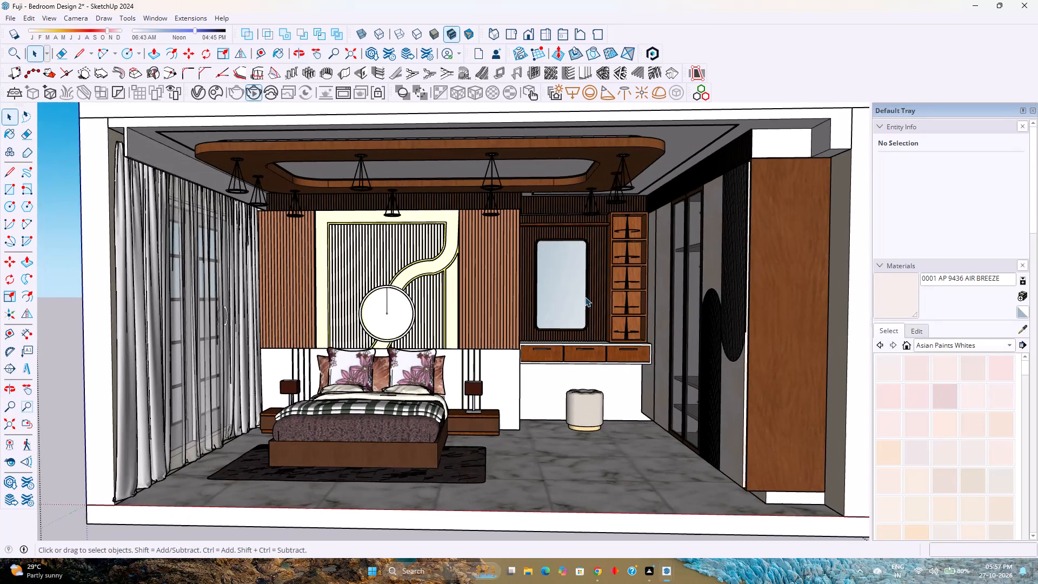
middle_click_drag(585, 297, 565, 318, "shift")
scroll(565, 318, "down", 4)
middle_click_drag(550, 328, 557, 309)
scroll(574, 313, "up", 3)
middle_click_drag(578, 314, 575, 308, "shift")
key("ctrl+s")
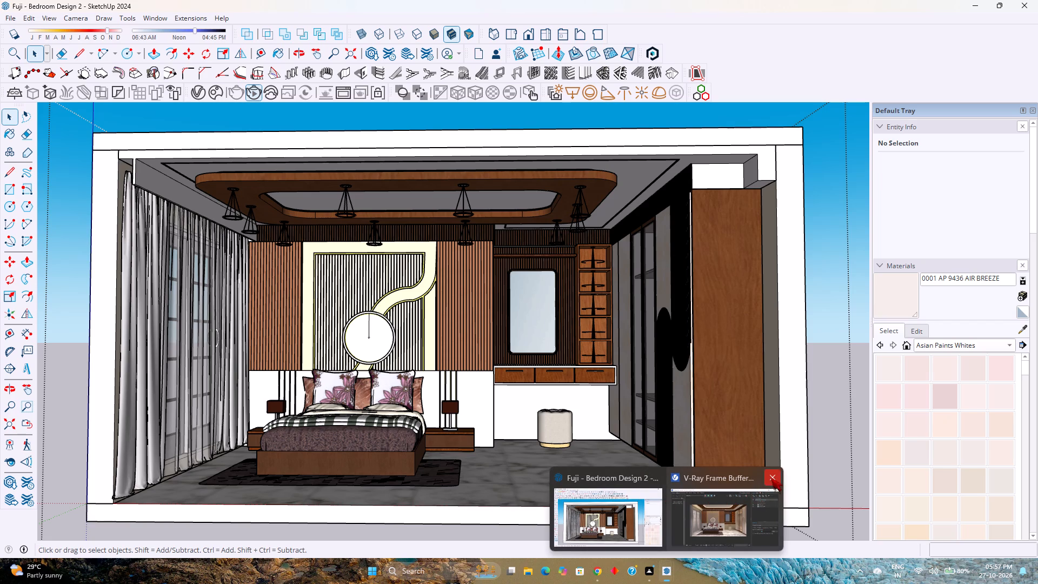
Close the V-Ray Frame Buffer window.
left_click(771, 477)
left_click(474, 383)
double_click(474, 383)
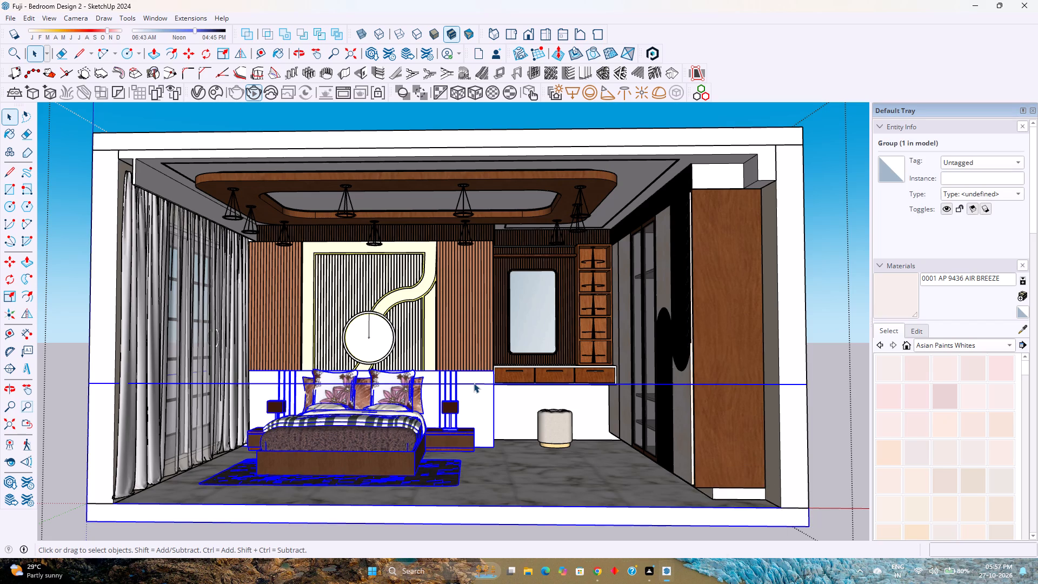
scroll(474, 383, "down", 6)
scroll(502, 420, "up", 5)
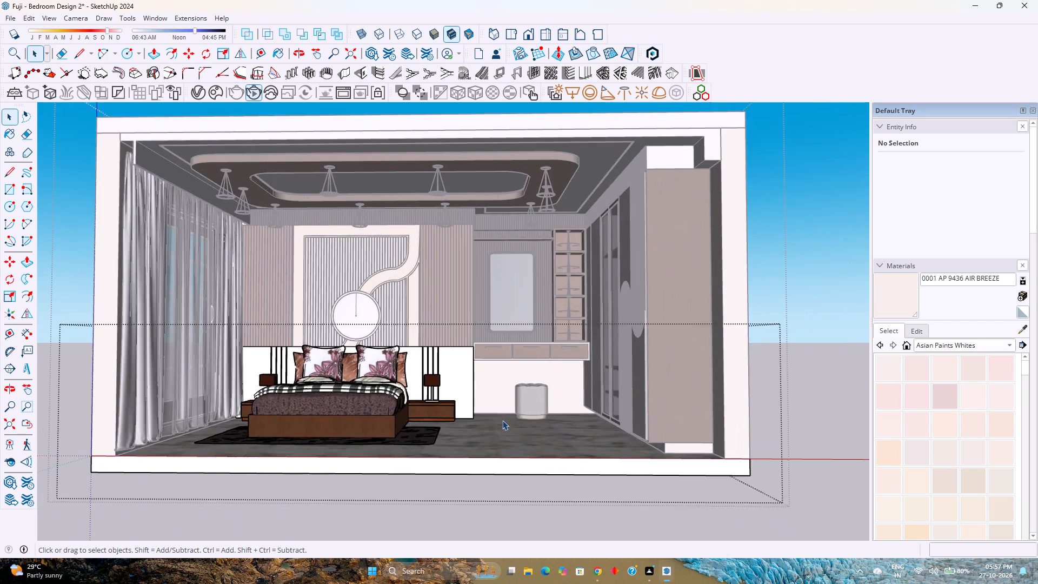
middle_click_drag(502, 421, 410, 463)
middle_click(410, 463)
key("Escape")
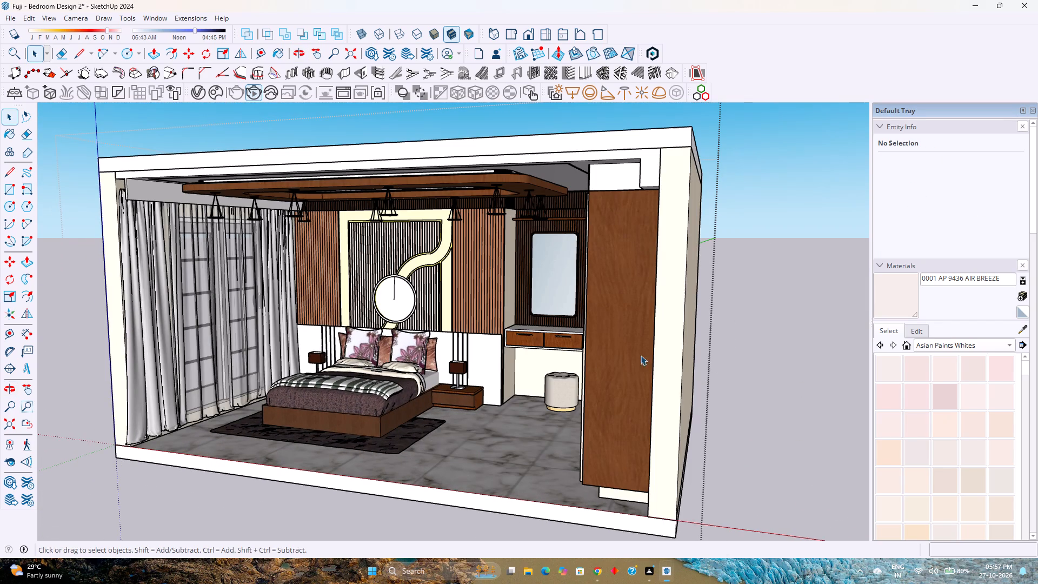
Inspect the bedroom model from its open front and from the window-wall side.
left_click(664, 346)
scroll(583, 328, "down", 4)
middle_click_drag(548, 350, 594, 350)
left_click(780, 460)
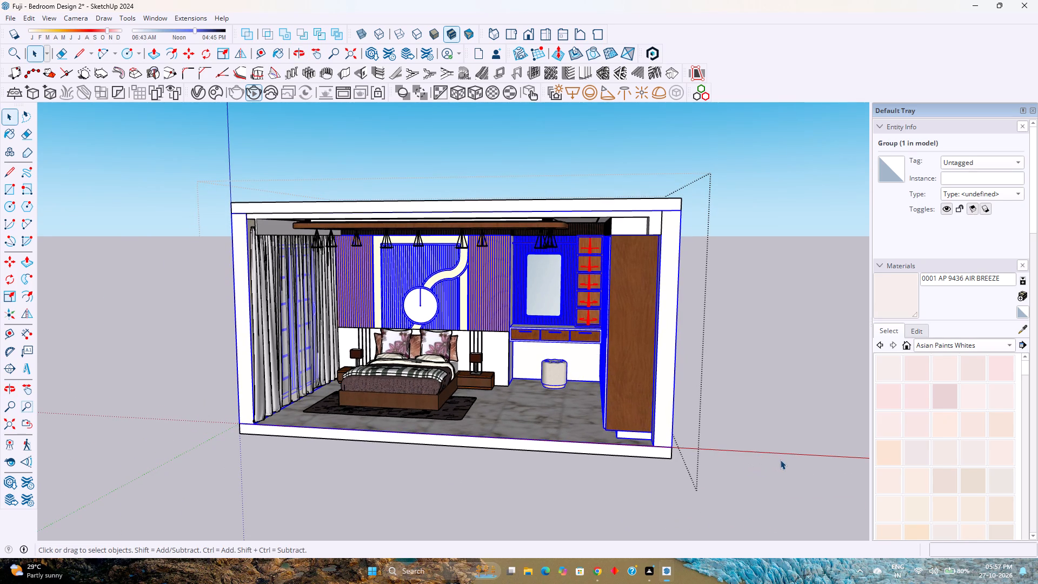
middle_click_drag(517, 446, 797, 394)
middle_click(798, 395)
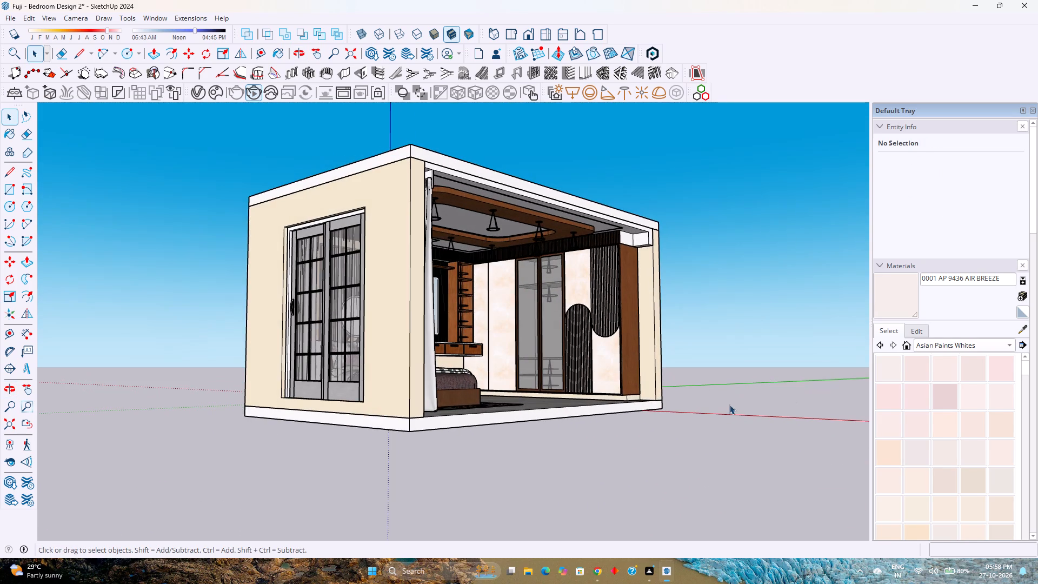
scroll(392, 401, "up", 3)
scroll(420, 400, "down", 3)
middle_click_drag(578, 394, 231, 422)
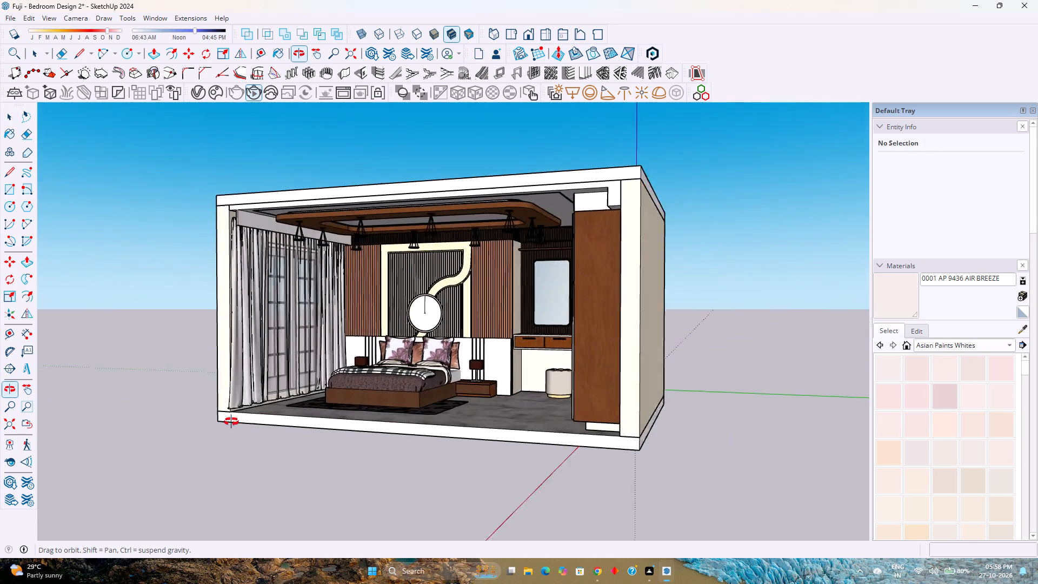
middle_click_drag(231, 422, 372, 435)
middle_click(374, 434)
scroll(436, 374, "up", 2)
middle_click_drag(436, 374, 434, 309)
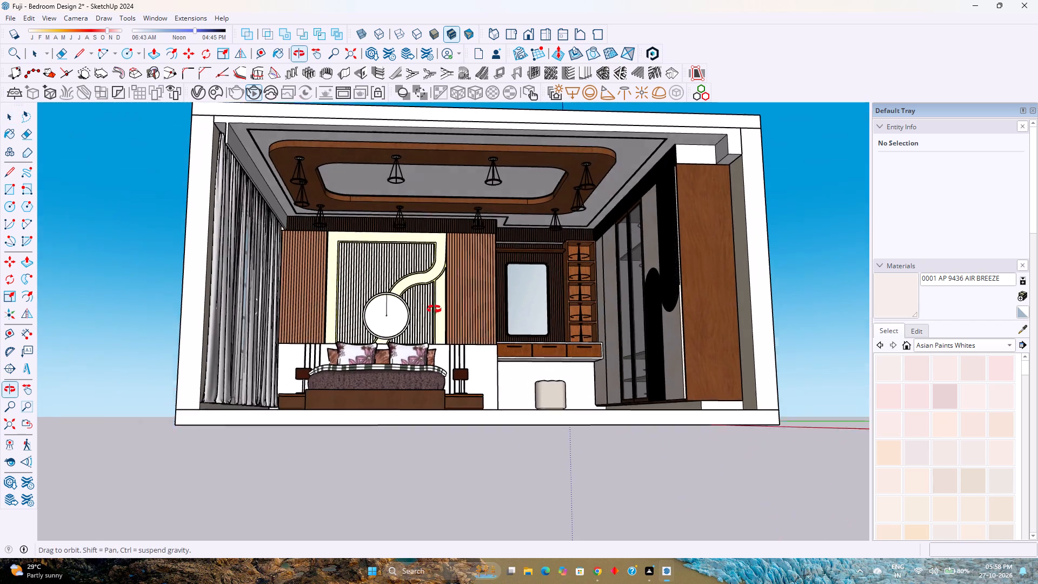
Examine the wooden false ceiling and its pendant lights from below and from the open front.
middle_click_drag(434, 309, 435, 306)
scroll(473, 262, "down", 3)
middle_click_drag(483, 268, 473, 320, "shift")
scroll(460, 262, "up", 1)
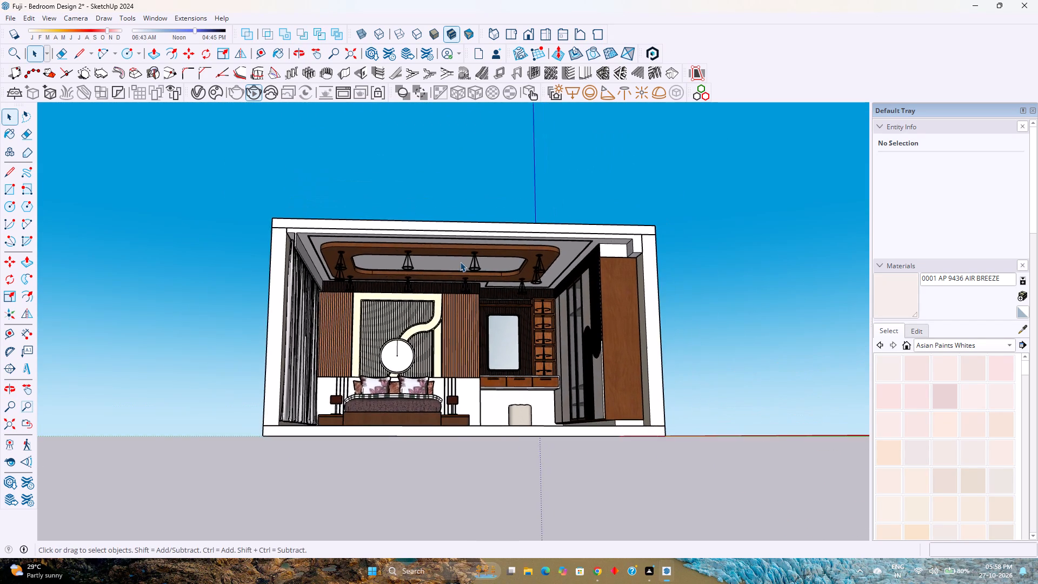
scroll(460, 262, "up", 4)
middle_click_drag(460, 262, 540, 178)
middle_click(449, 197)
scroll(515, 270, "down", 2)
middle_click_drag(513, 270, 451, 300)
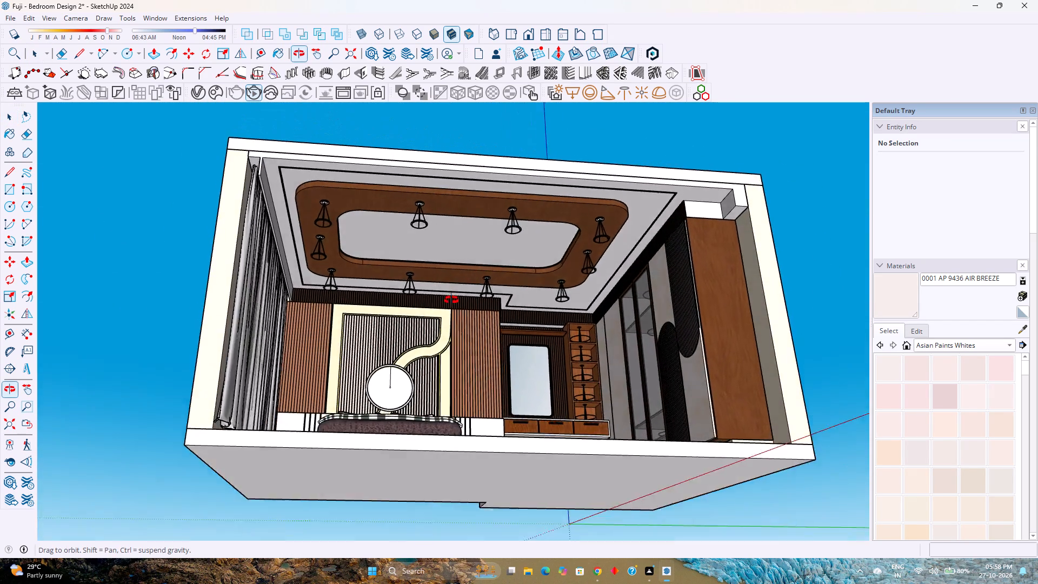
middle_click_drag(451, 300, 425, 312)
middle_click(425, 312)
scroll(425, 310, "down", 2)
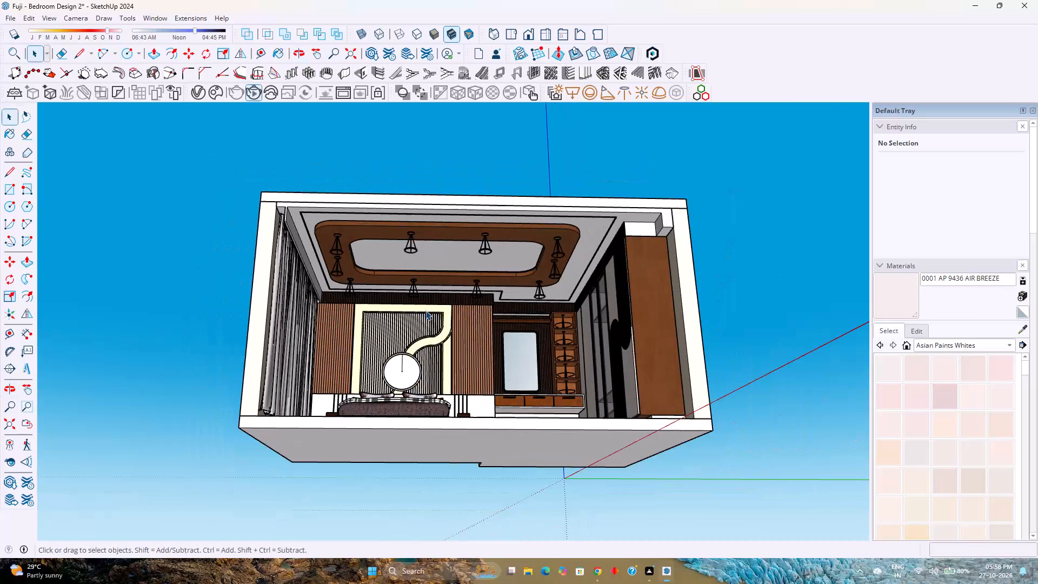
middle_click_drag(438, 315, 429, 375, "shift")
middle_click(430, 376, "shift")
middle_click_drag(430, 376, 411, 336)
scroll(500, 271, "up", 2)
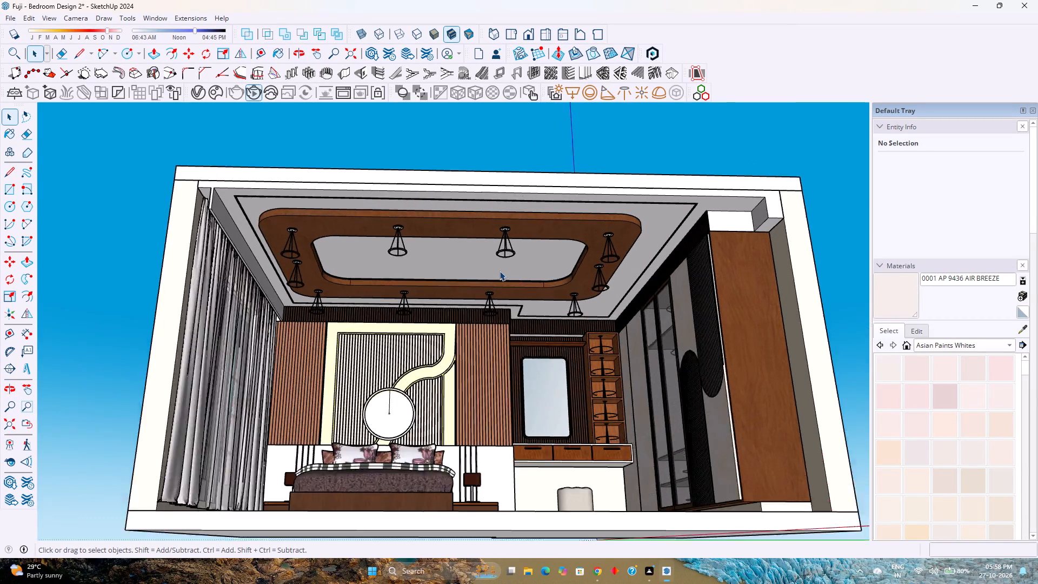
scroll(500, 271, "up", 10)
middle_click_drag(500, 271, 530, 357)
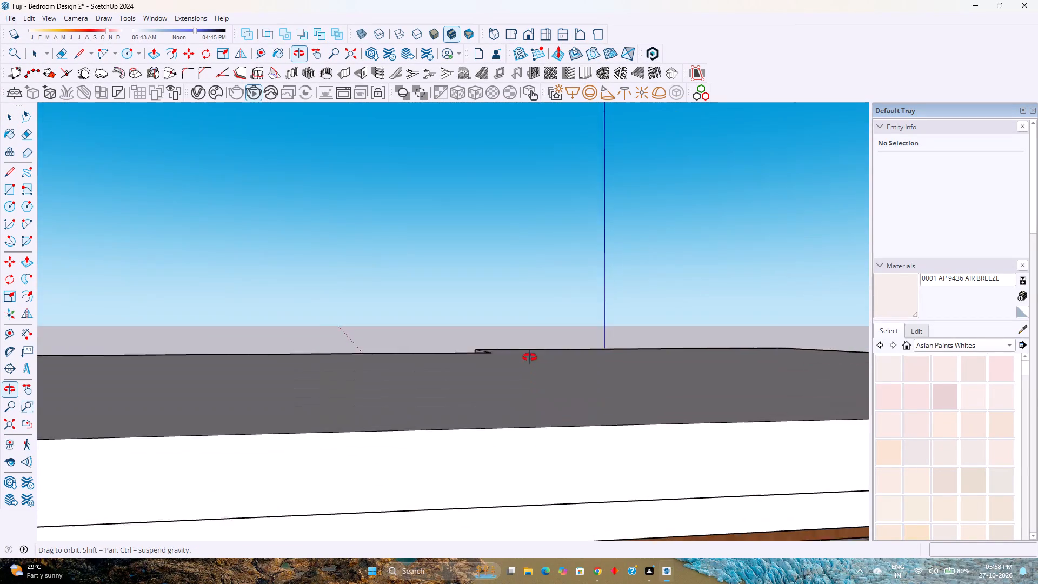
middle_click_drag(530, 357, 522, 351)
middle_click_drag(520, 347, 518, 342)
middle_click(518, 340)
middle_click(518, 334)
scroll(518, 334, "down", 17)
middle_click_drag(511, 372, 500, 371)
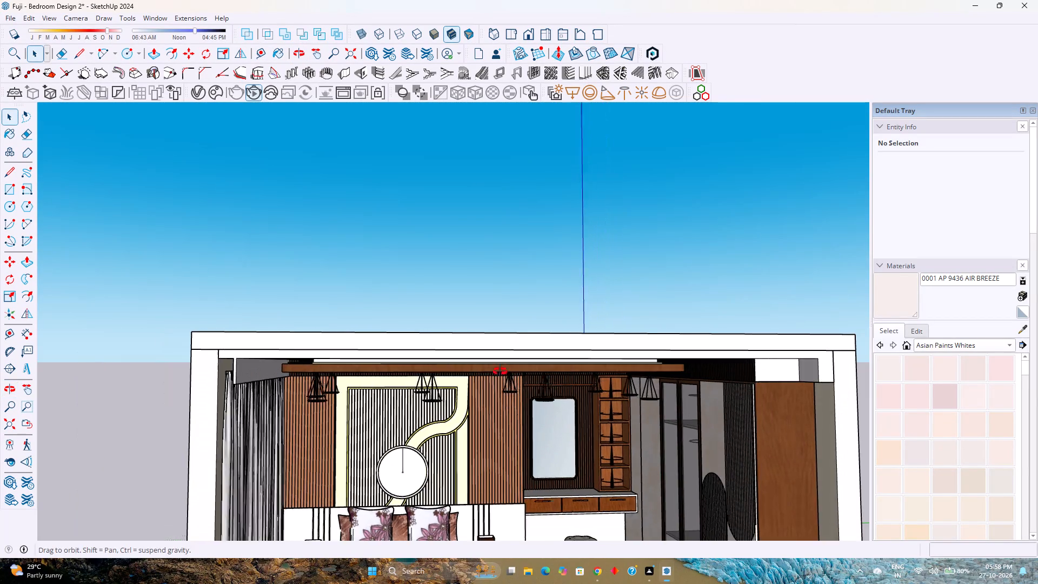
middle_click_drag(500, 371, 461, 284)
middle_click(461, 280)
scroll(462, 273, "down", 8)
Save the model, switch to the standard Right view framed closely on the bedroom interior, and save again.
key("ctrl+s")
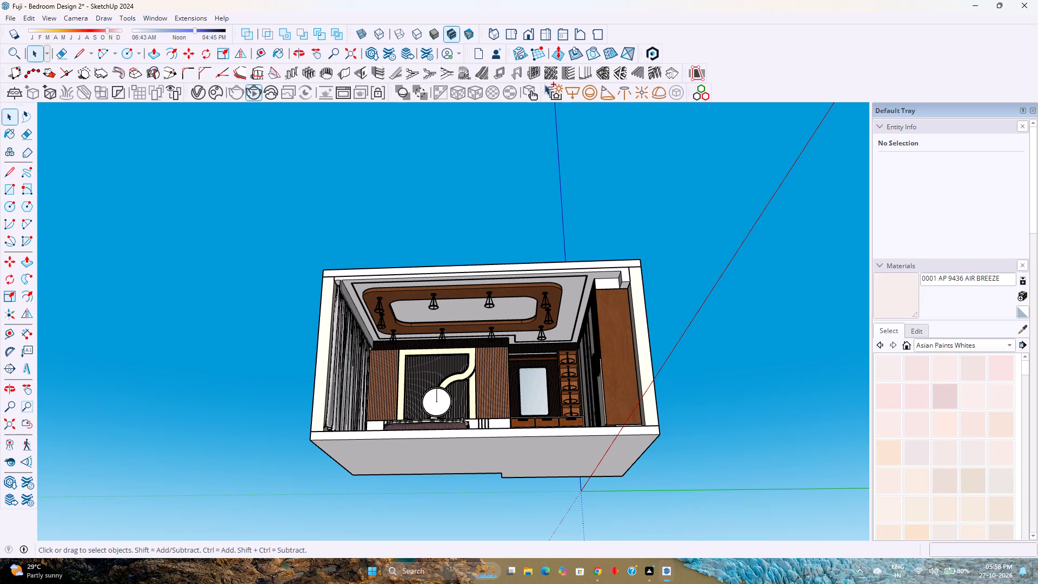
left_click(548, 31)
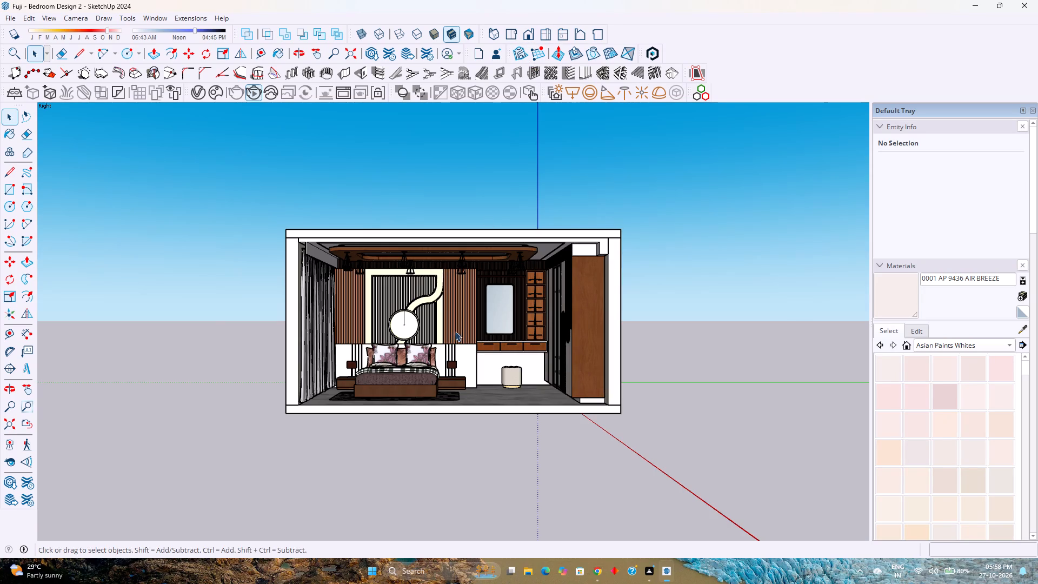
scroll(447, 333, "up", 6)
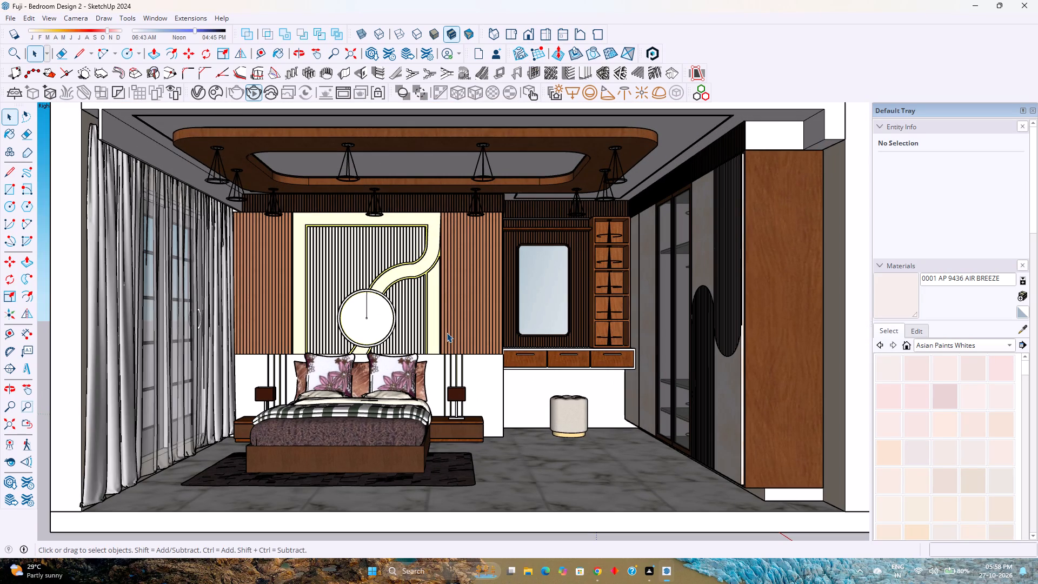
scroll(447, 333, "up", 1)
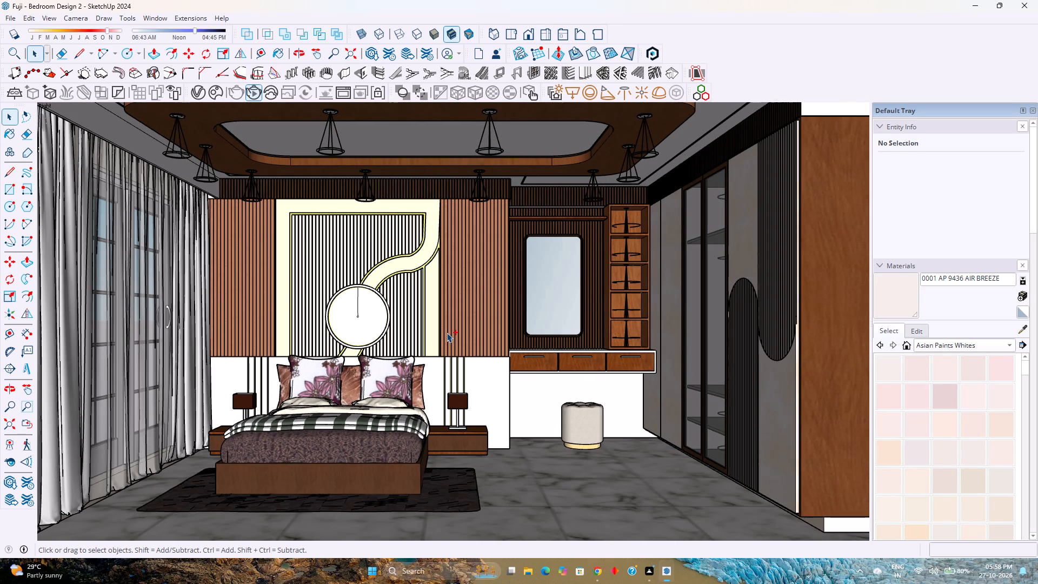
key("ctrl+s")
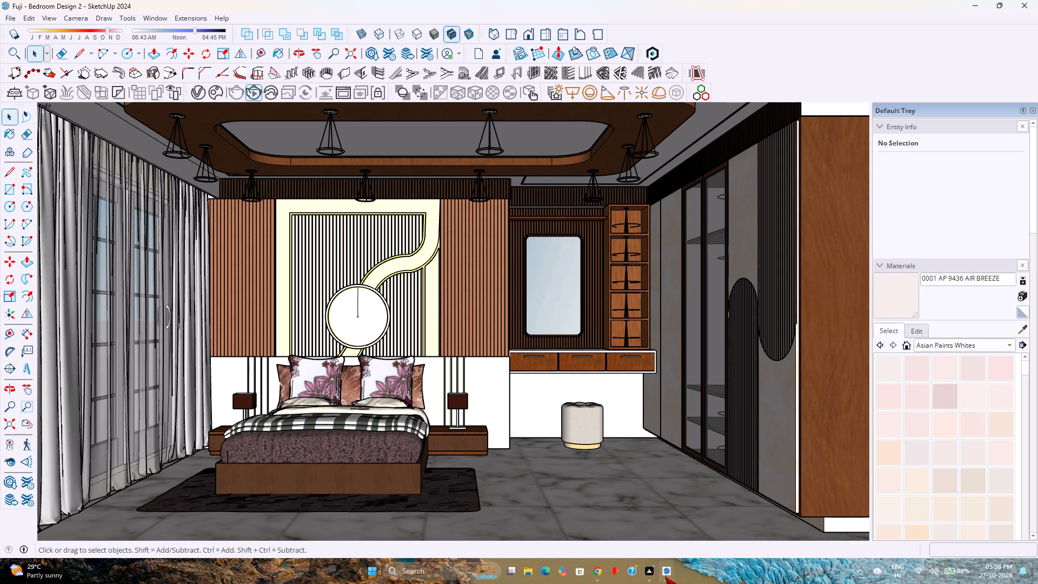
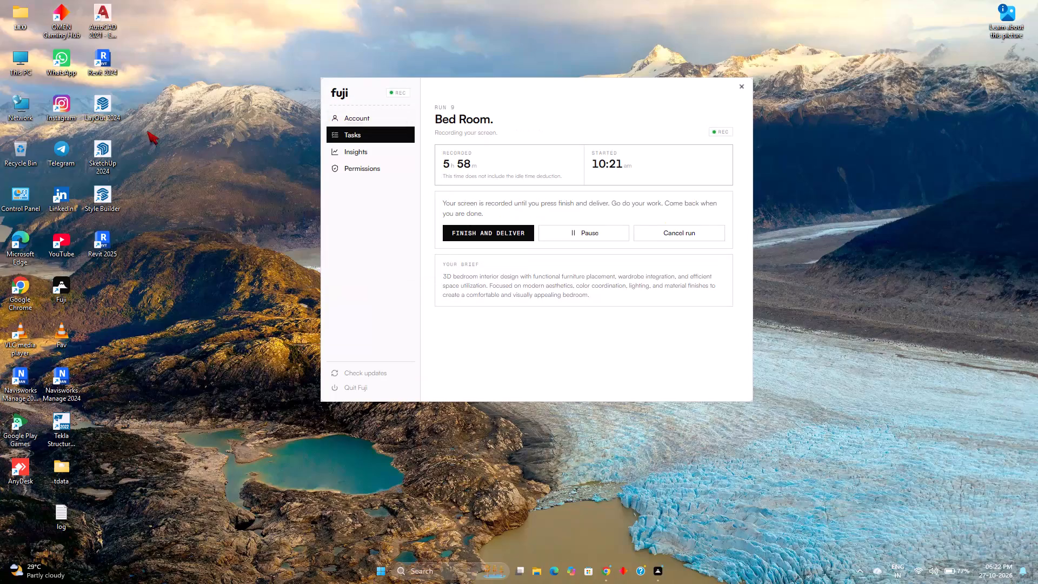
Launch SketchUp 2024 from the desktop.
double_click(109, 150)
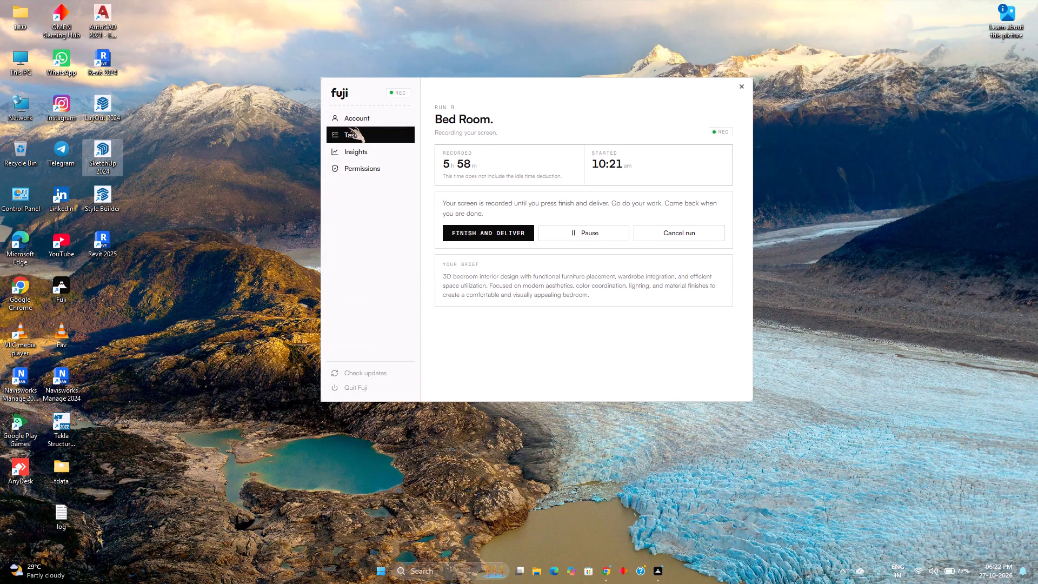
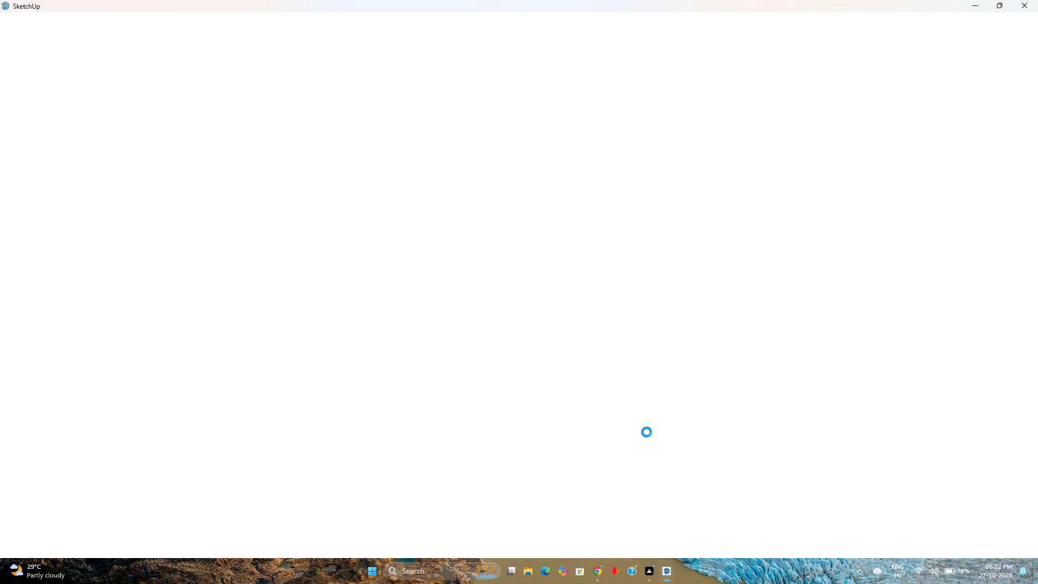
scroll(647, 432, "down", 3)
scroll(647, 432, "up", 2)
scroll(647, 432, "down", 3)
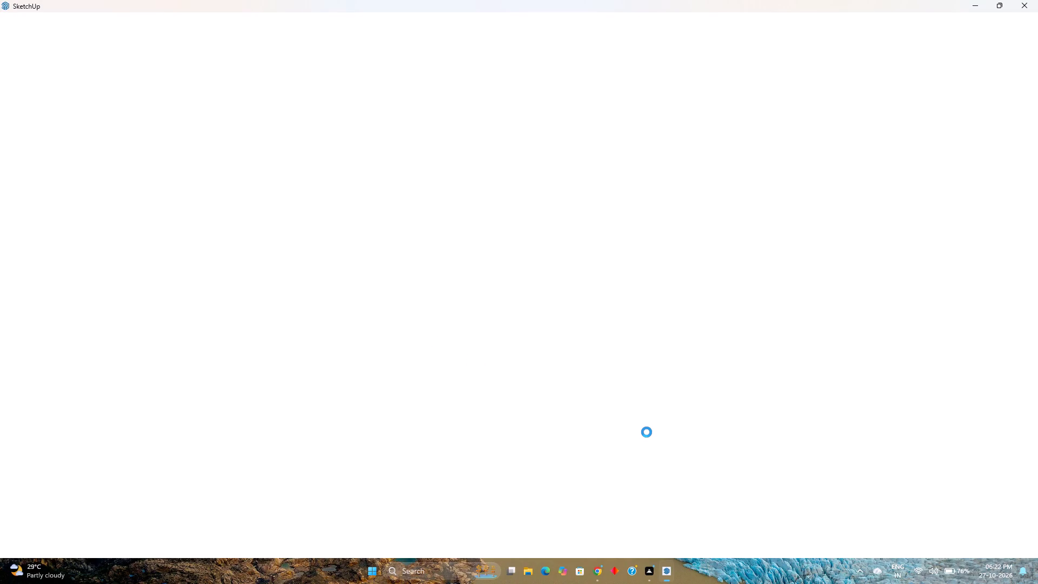
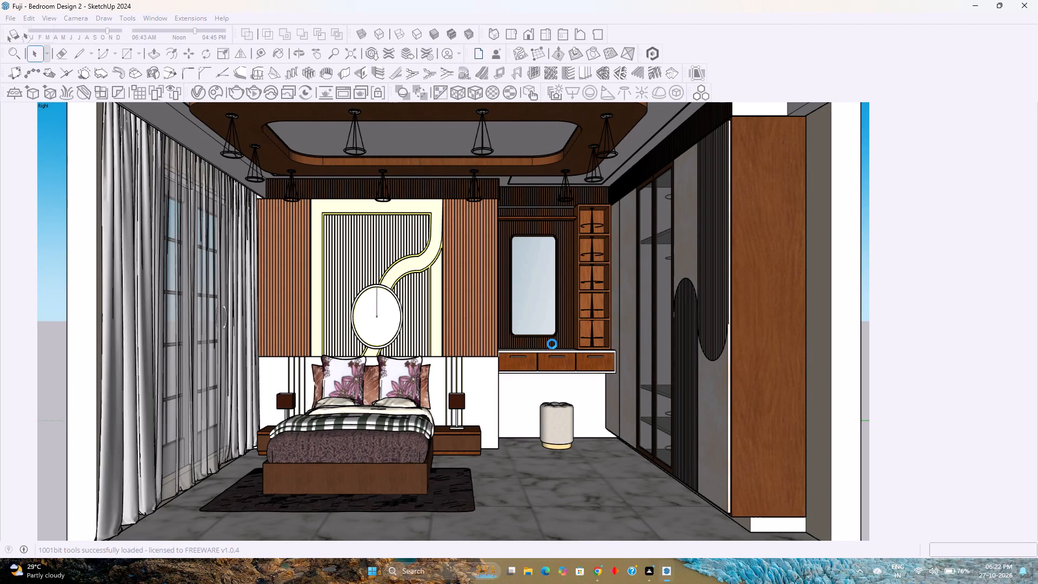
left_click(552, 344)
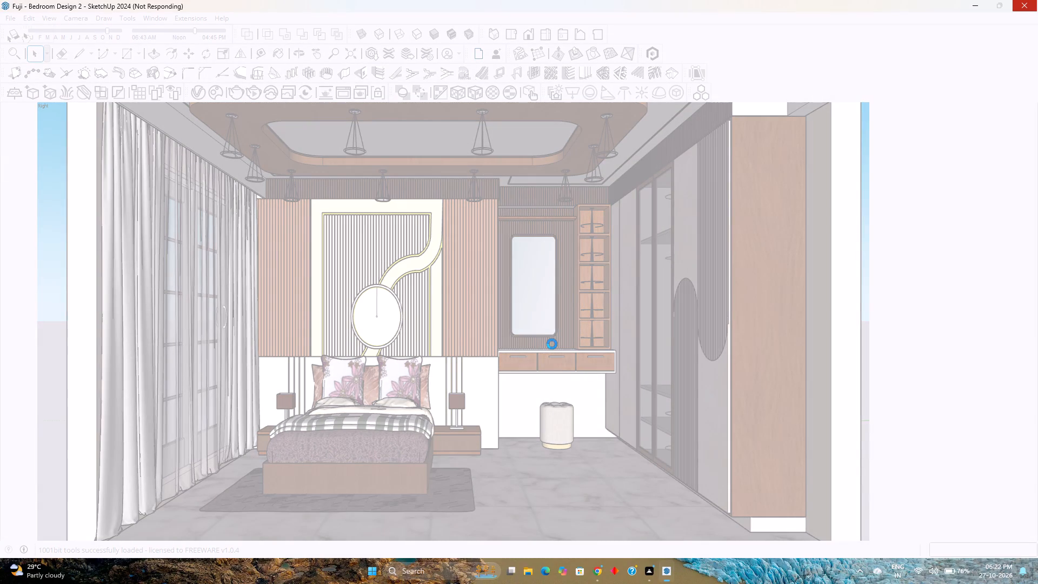
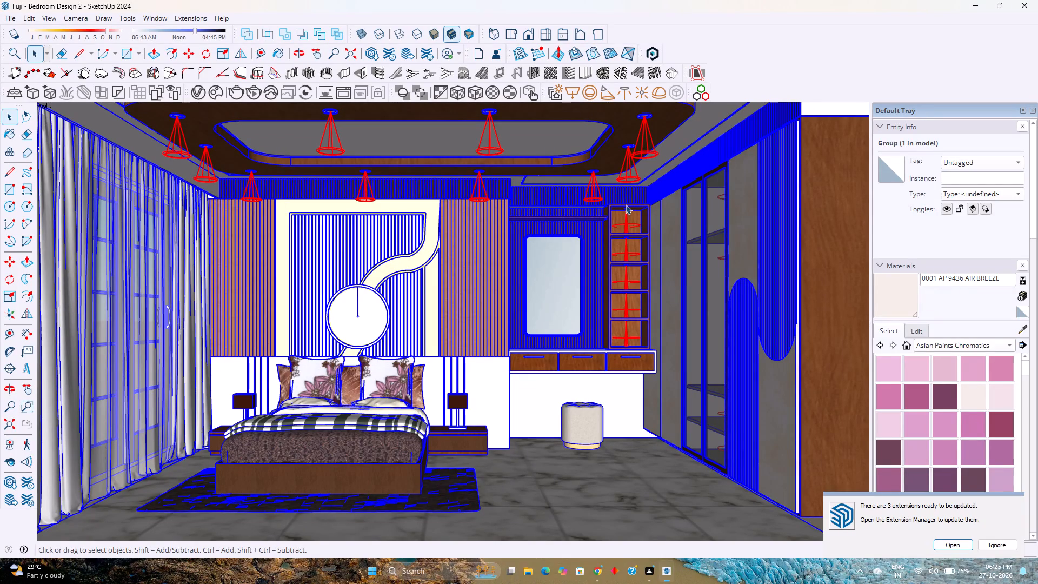
Open the selected bedroom interior group for editing.
left_click(722, 98)
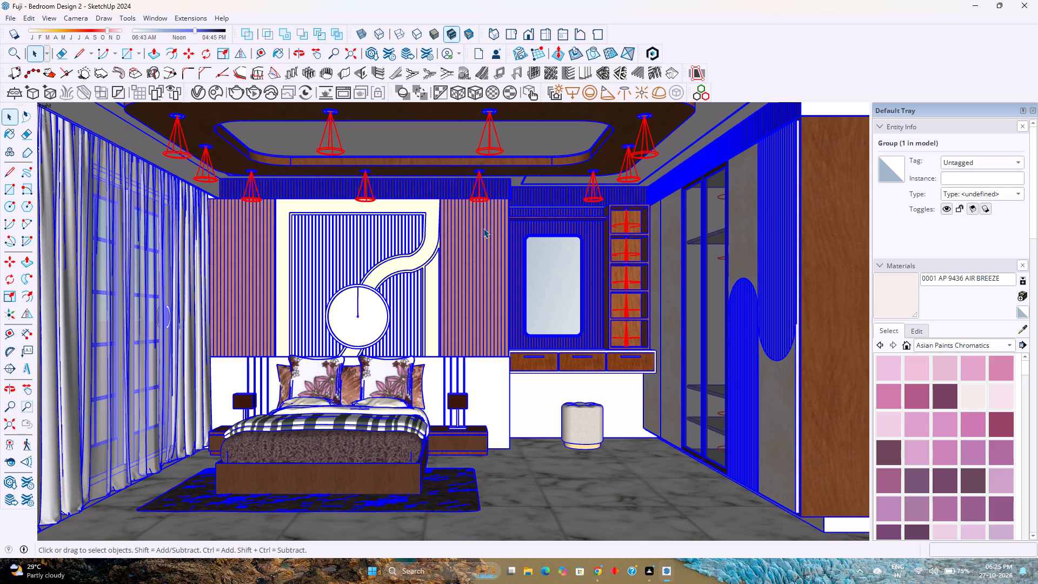
double_click(483, 228)
Examine the headboard wall, dressing unit with mirror and glass wardrobe more closely.
scroll(481, 224, "down", 5)
scroll(481, 224, "up", 5)
scroll(481, 224, "down", 5)
scroll(481, 224, "up", 5)
scroll(481, 224, "down", 5)
scroll(481, 224, "up", 3)
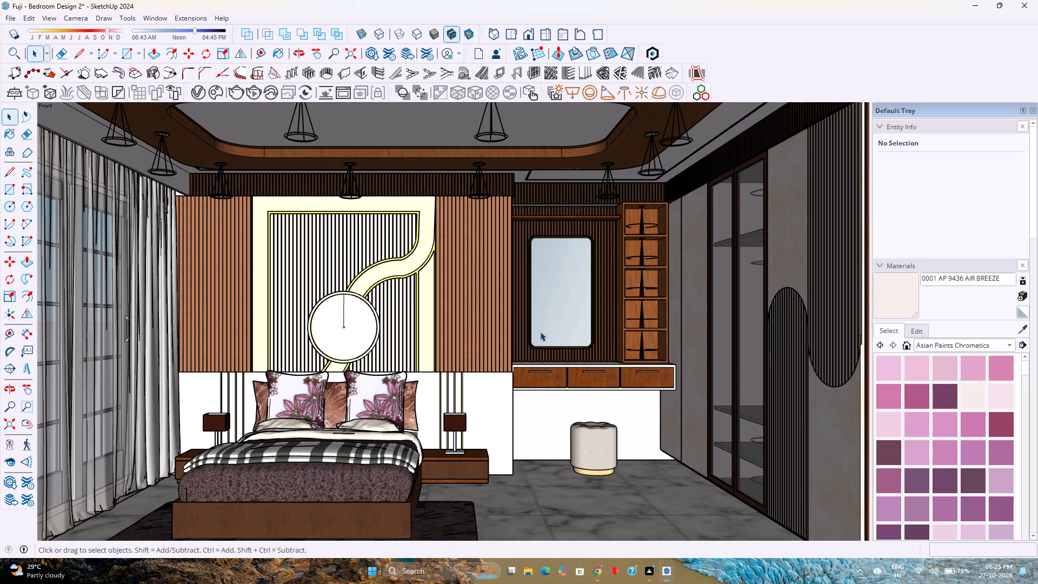
scroll(517, 295, "down", 2)
scroll(517, 295, "up", 3)
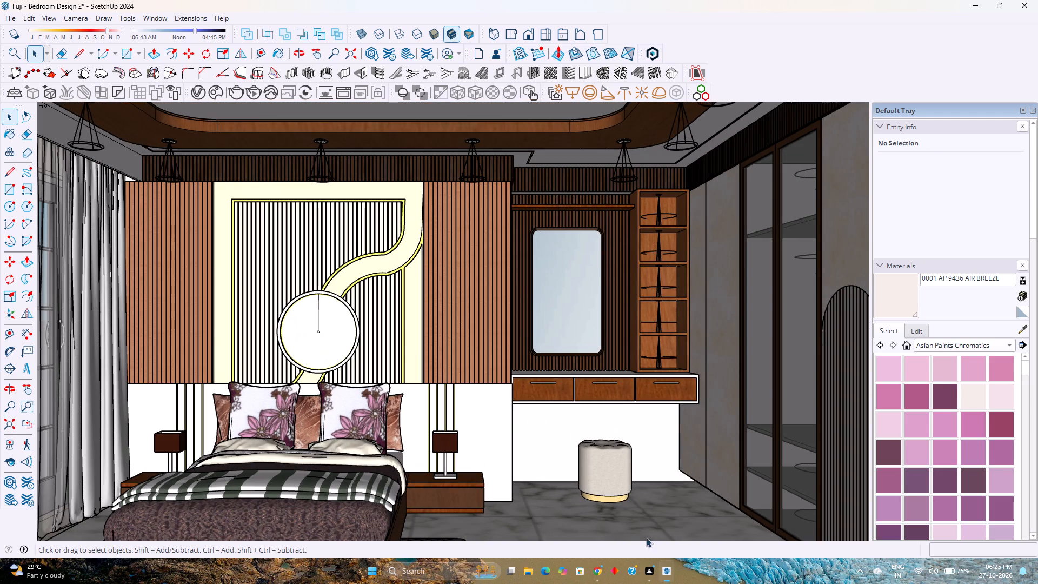
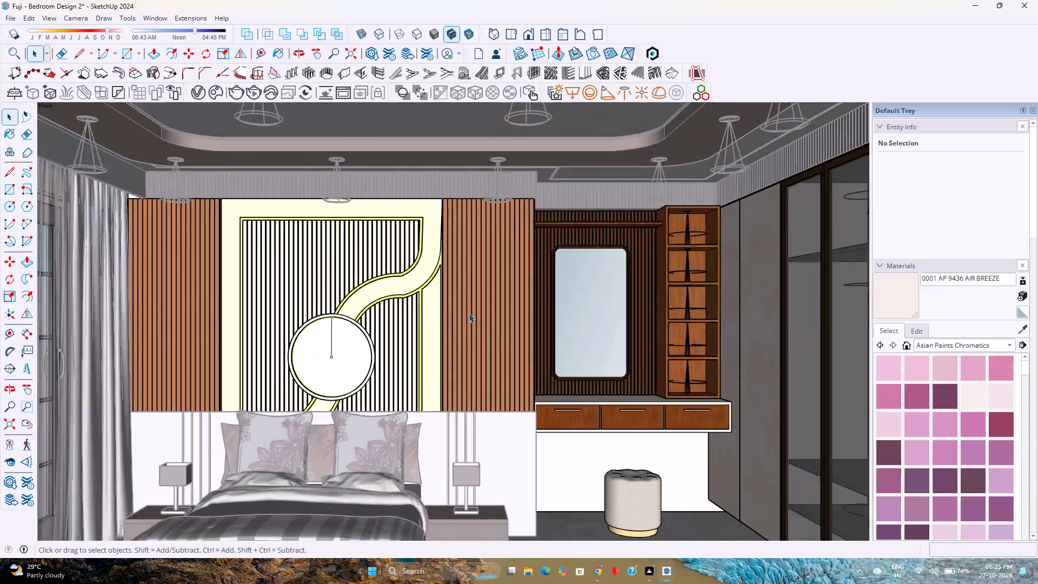
Leave the current interior group and open the false ceiling group for editing at the curtain pelmet.
scroll(469, 313, "down", 8)
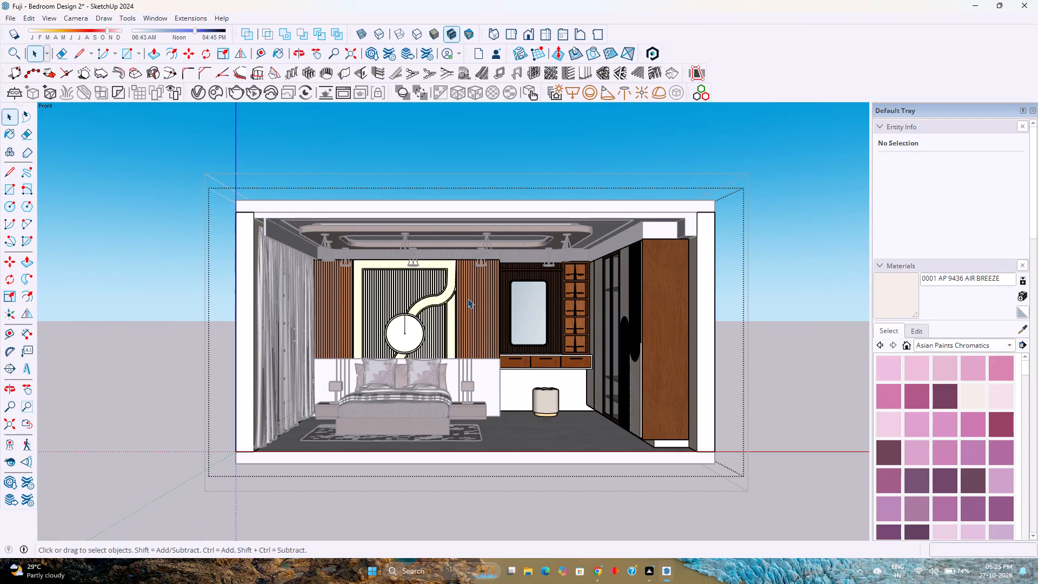
key("Escape")
scroll(261, 231, "up", 6)
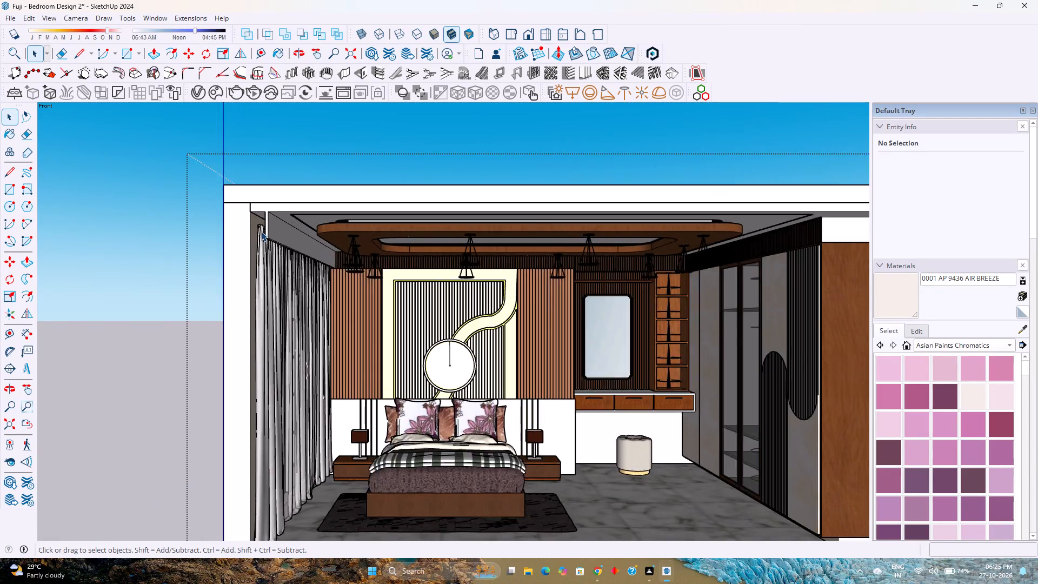
scroll(261, 231, "up", 2)
middle_click_drag(263, 231, 350, 243)
middle_click(351, 243)
scroll(295, 236, "up", 3)
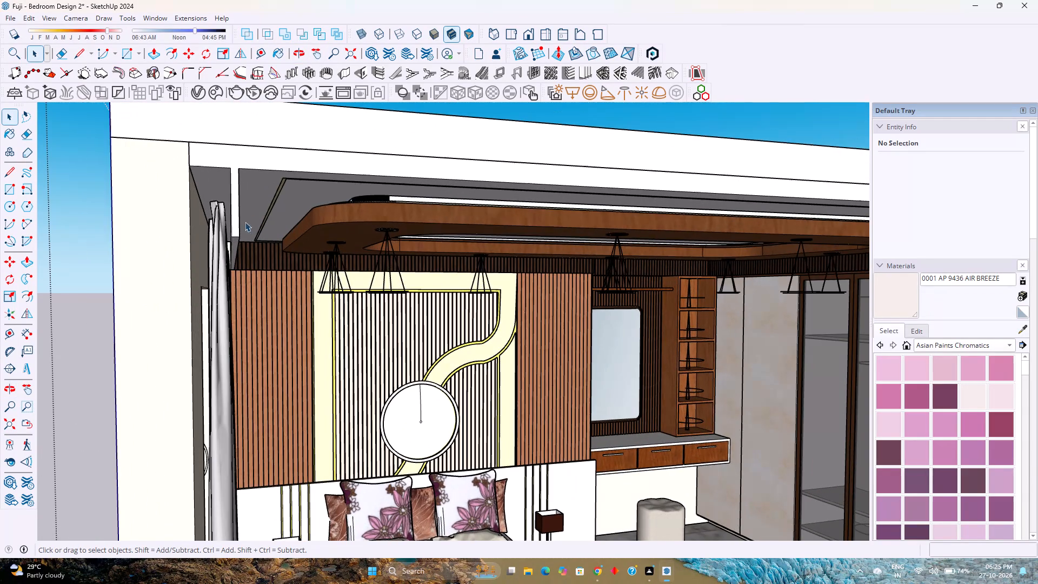
middle_click_drag(245, 222, 246, 234)
scroll(240, 261, "up", 6)
double_click(245, 278)
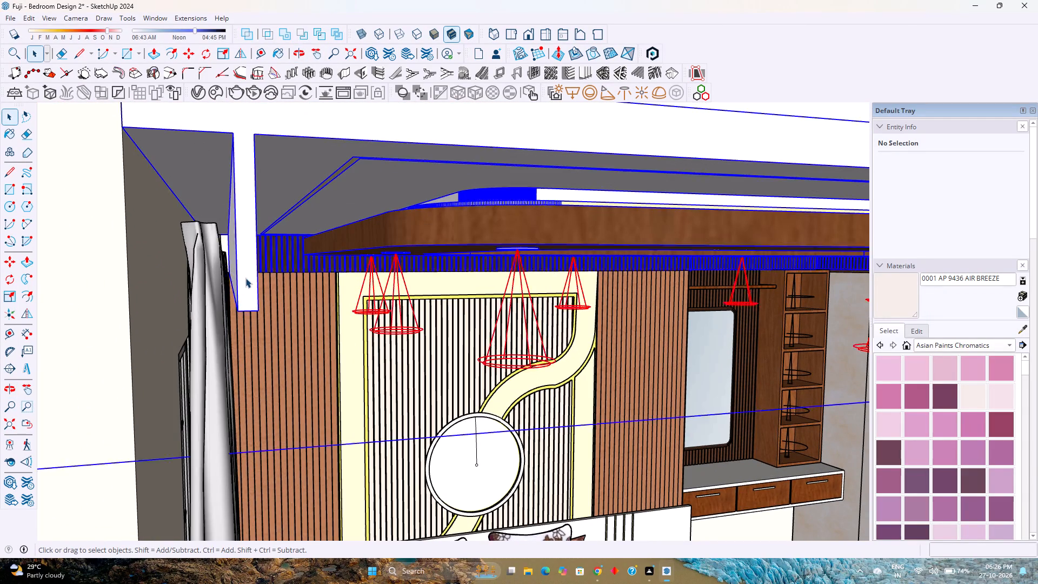
scroll(245, 278, "up", 3)
middle_click_drag(250, 270, 275, 271)
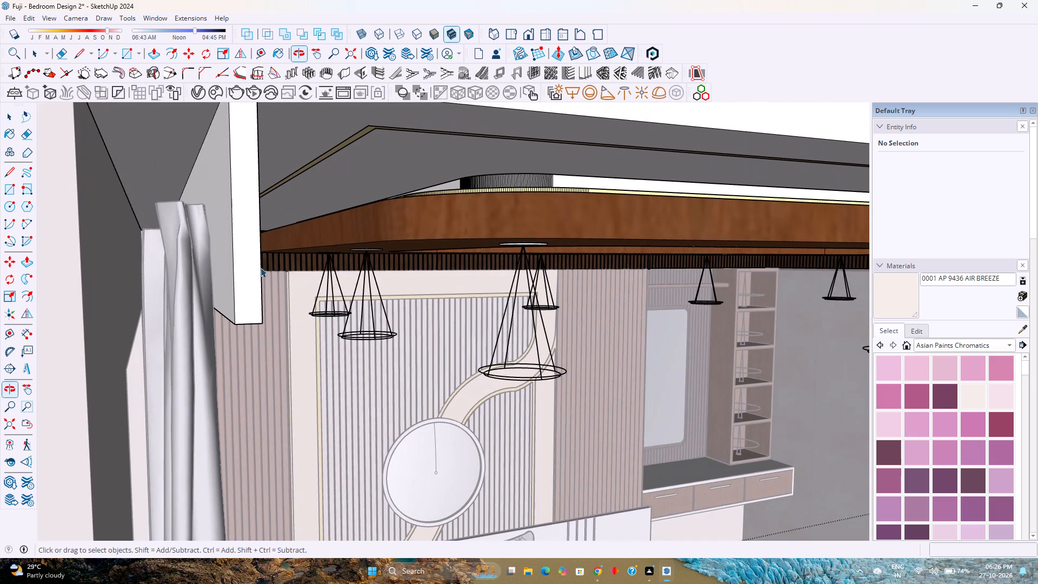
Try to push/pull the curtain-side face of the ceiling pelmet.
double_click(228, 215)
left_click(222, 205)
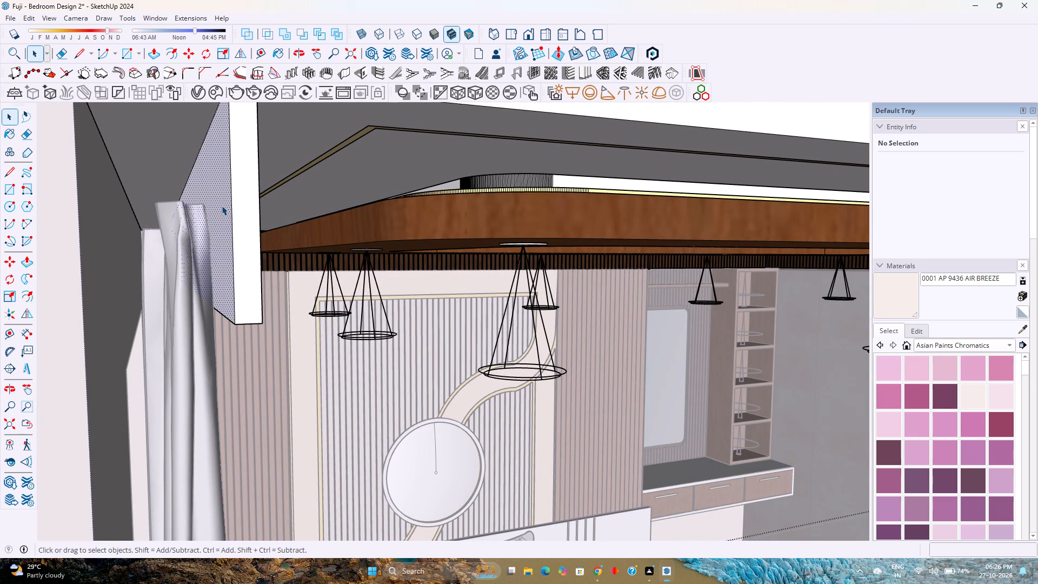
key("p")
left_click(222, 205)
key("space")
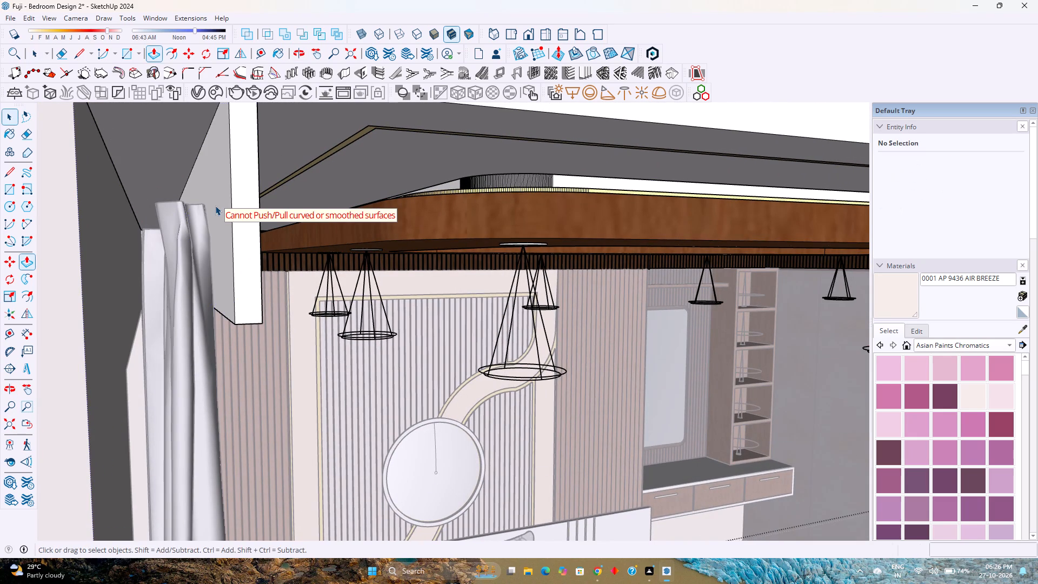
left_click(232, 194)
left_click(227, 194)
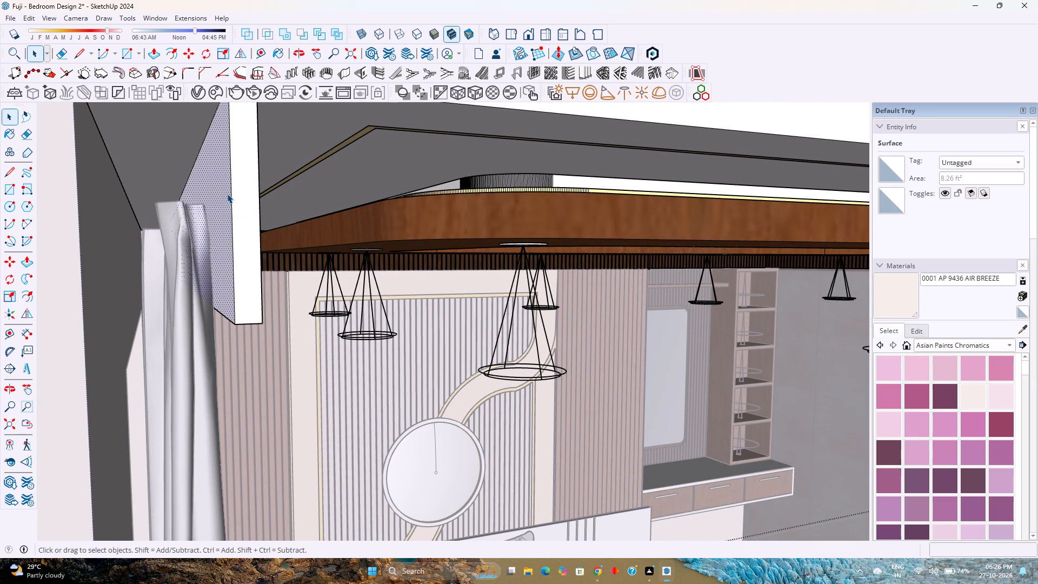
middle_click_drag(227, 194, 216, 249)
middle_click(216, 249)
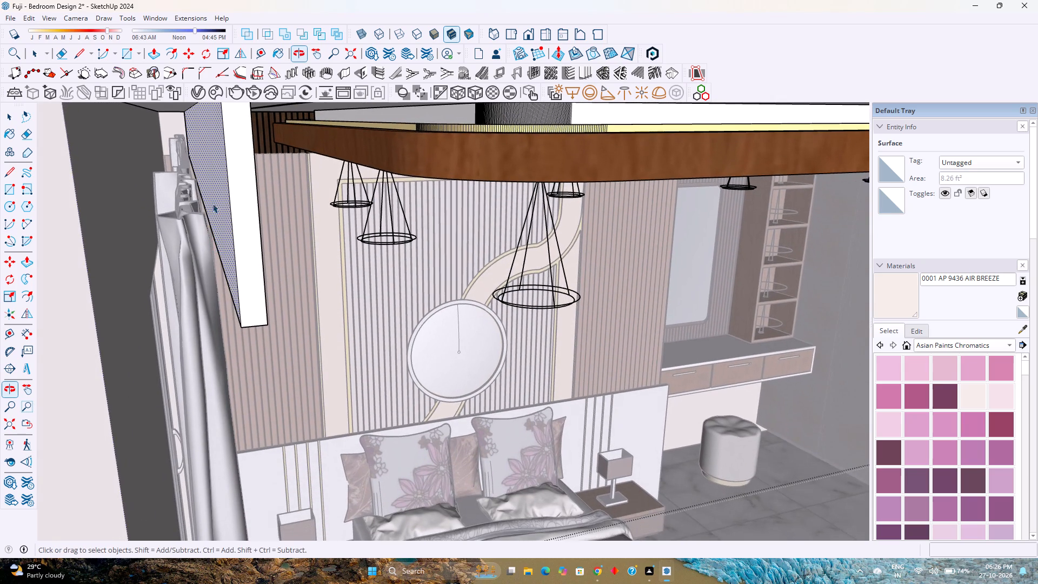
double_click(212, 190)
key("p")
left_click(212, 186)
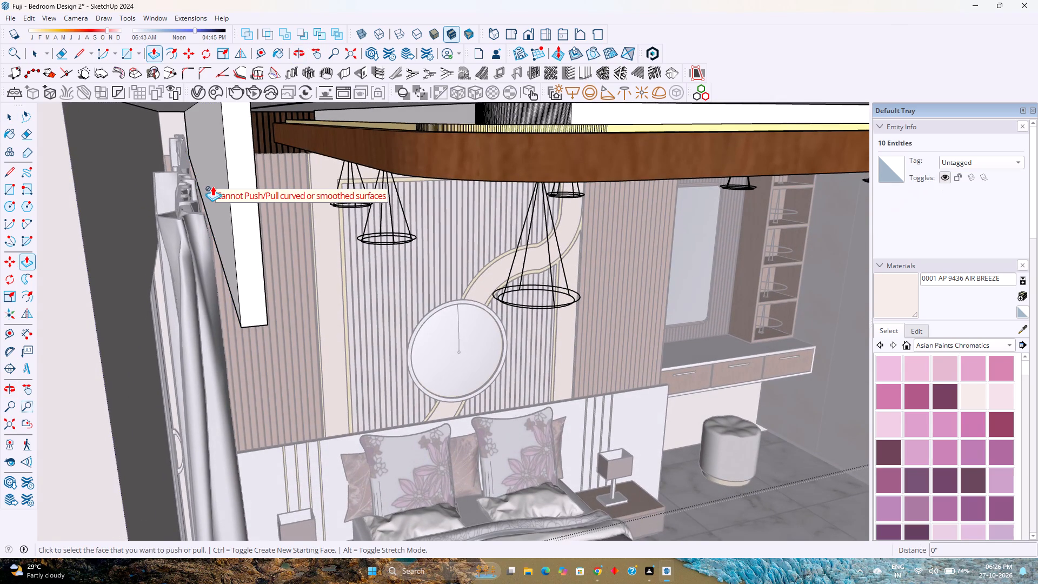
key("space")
Move the pelmet's curtain-side face with its edges about 1/4" along the red axis towards the curtain.
double_click(214, 179)
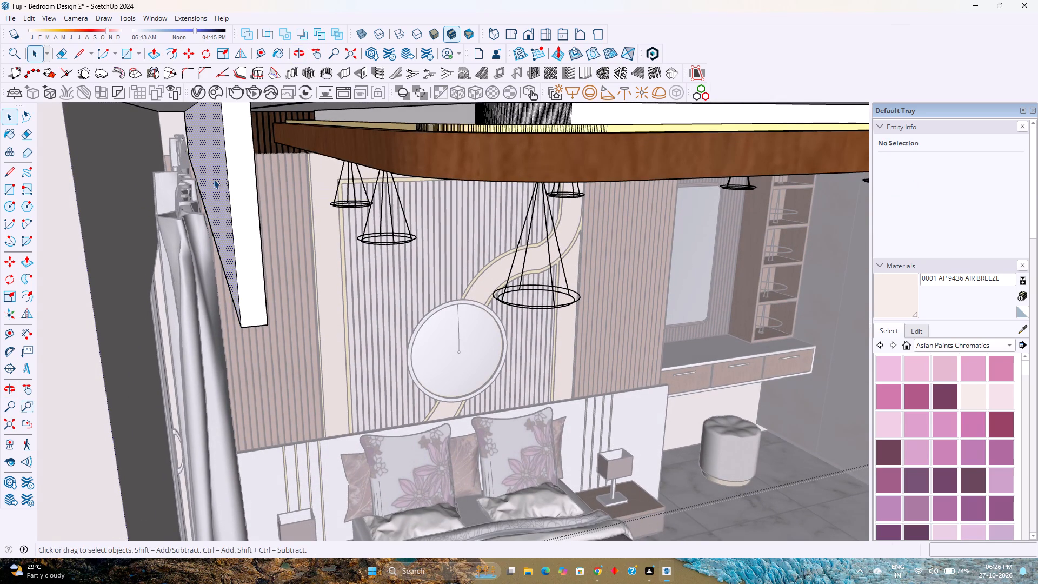
key("m")
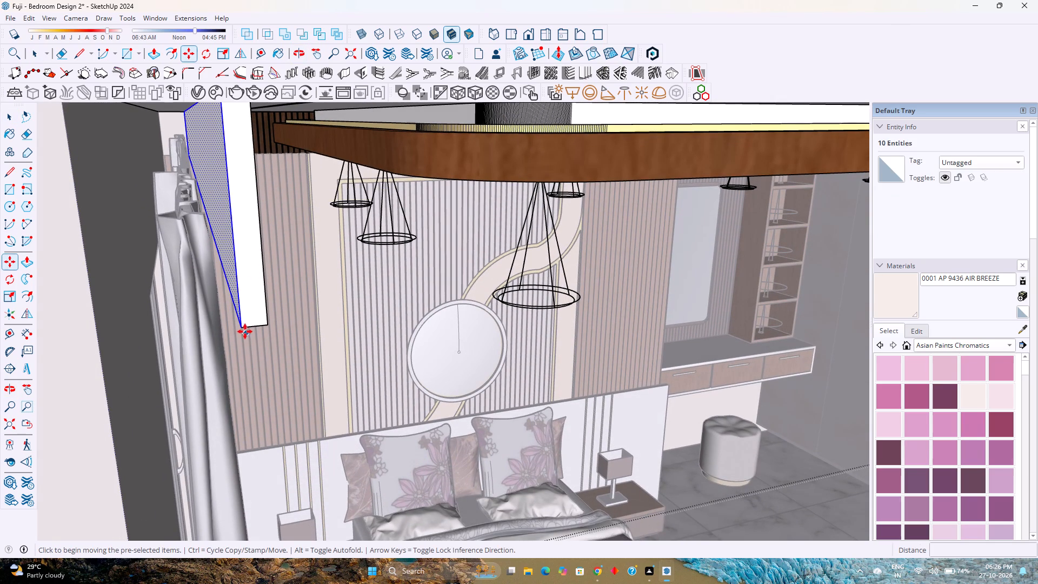
left_click(243, 329)
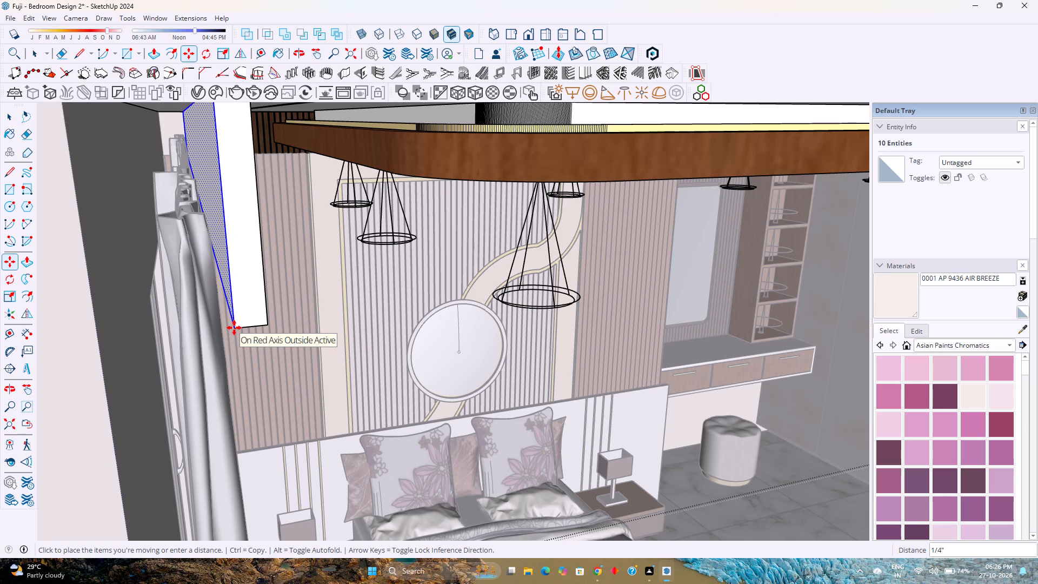
left_click(234, 328)
key("space")
scroll(241, 315, "up", 2)
middle_click_drag(241, 315, 205, 282)
middle_click(205, 282)
scroll(205, 271, "down", 2)
middle_click_drag(231, 236, 263, 215)
middle_click(263, 215)
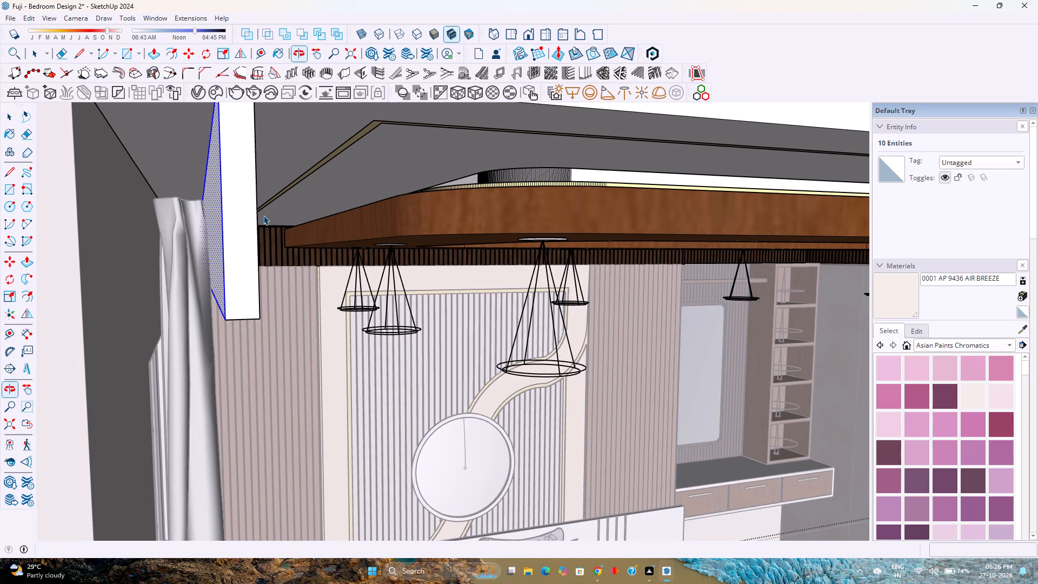
Explode the curve in the selected face and edges on the pelmet's curtain side.
right_click(218, 193)
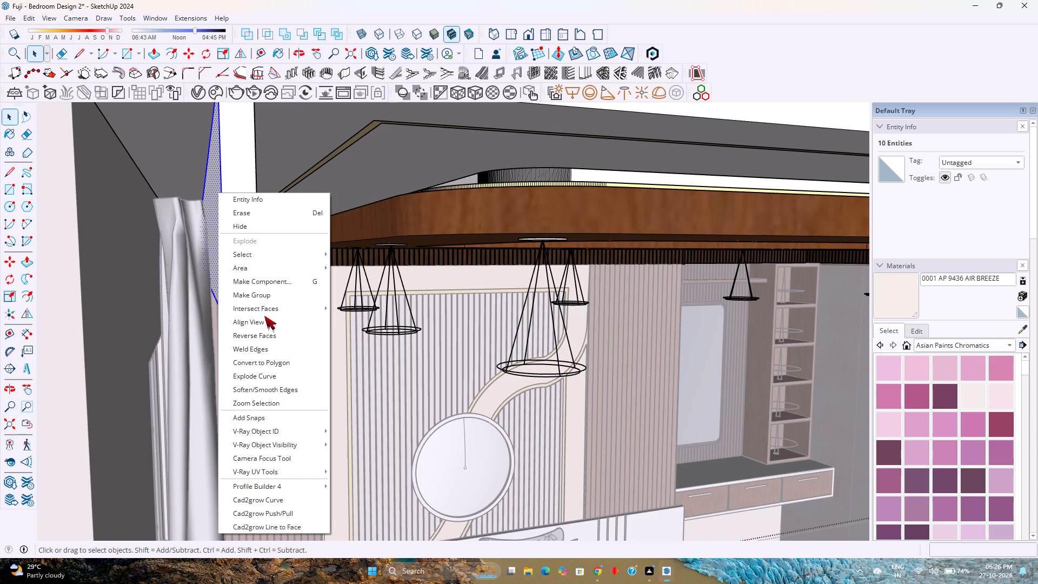
left_click(258, 371)
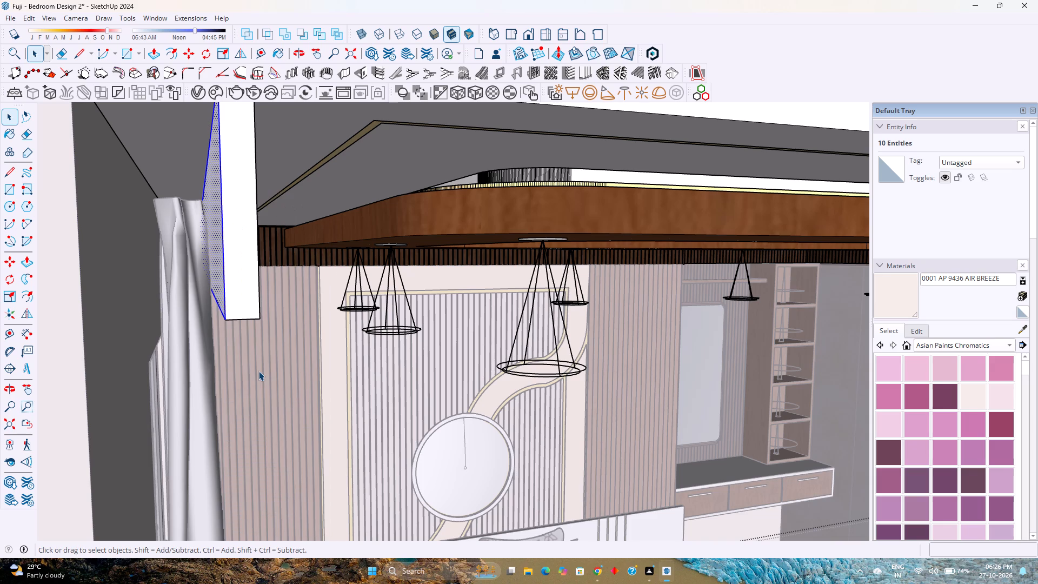
Place a horizontal guide above the bottom edge of the pelmet's end face, first at 0.25", then corrected to 1".
left_click(229, 274)
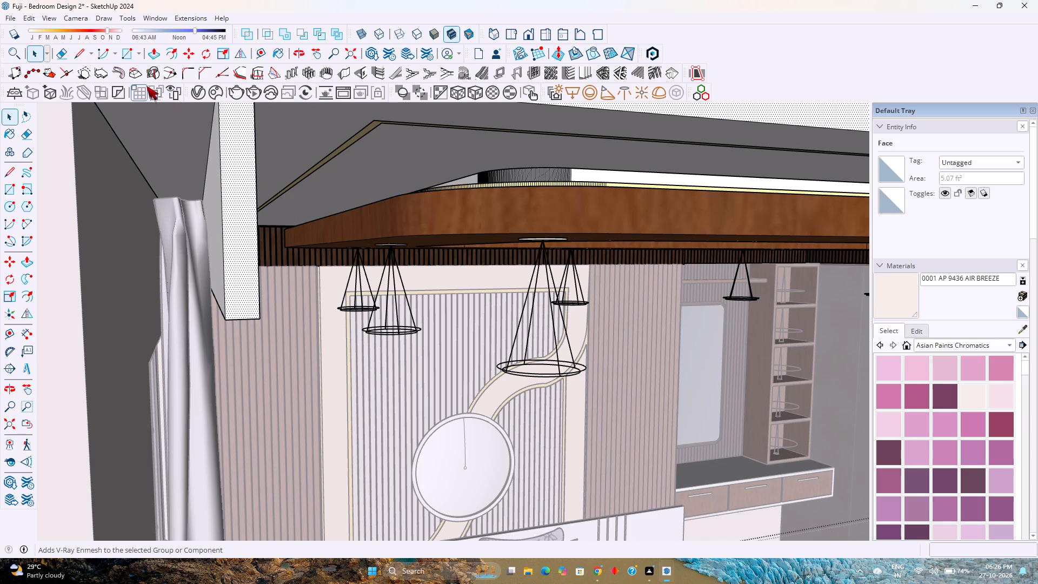
left_click(263, 58)
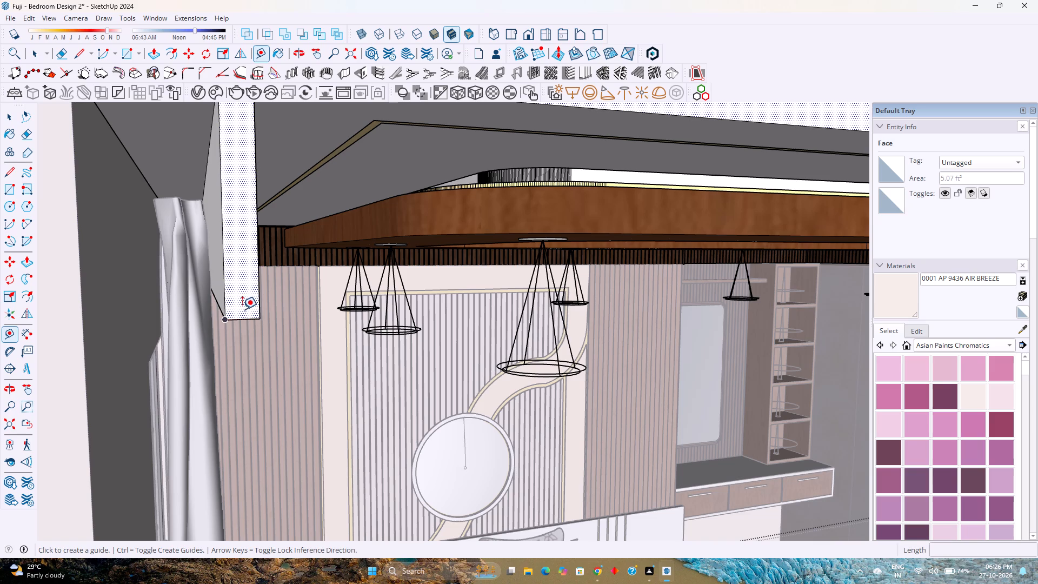
left_click(239, 318)
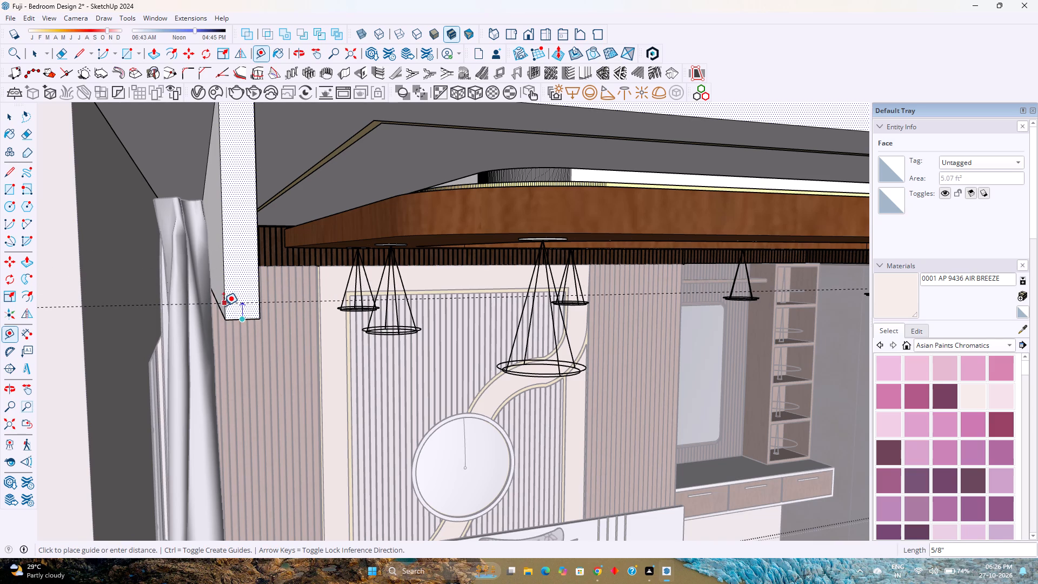
type("0.24")
key("BackSpace")
type("5\"")
key("Return")
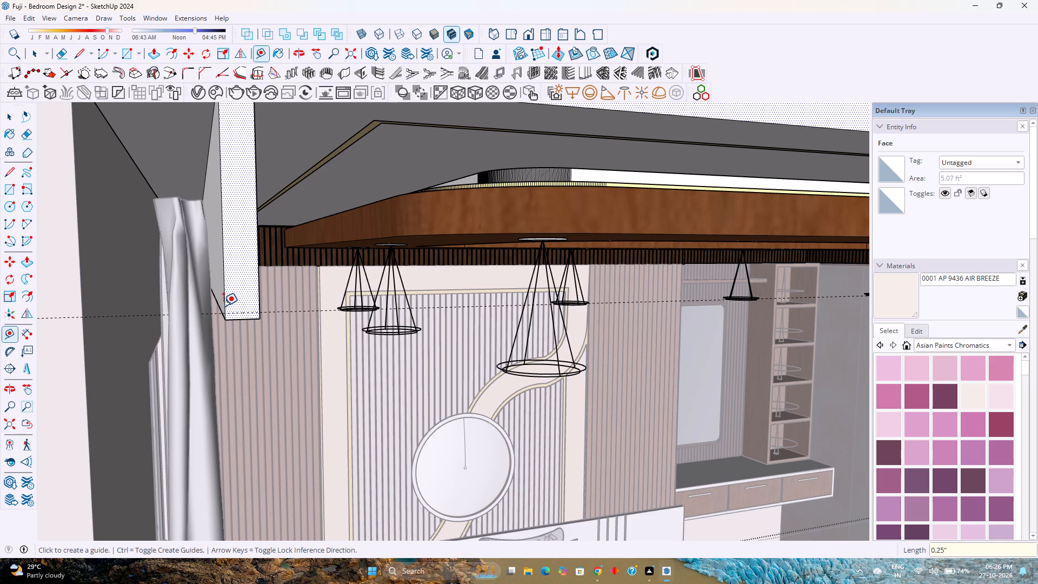
key("1")
key("Return")
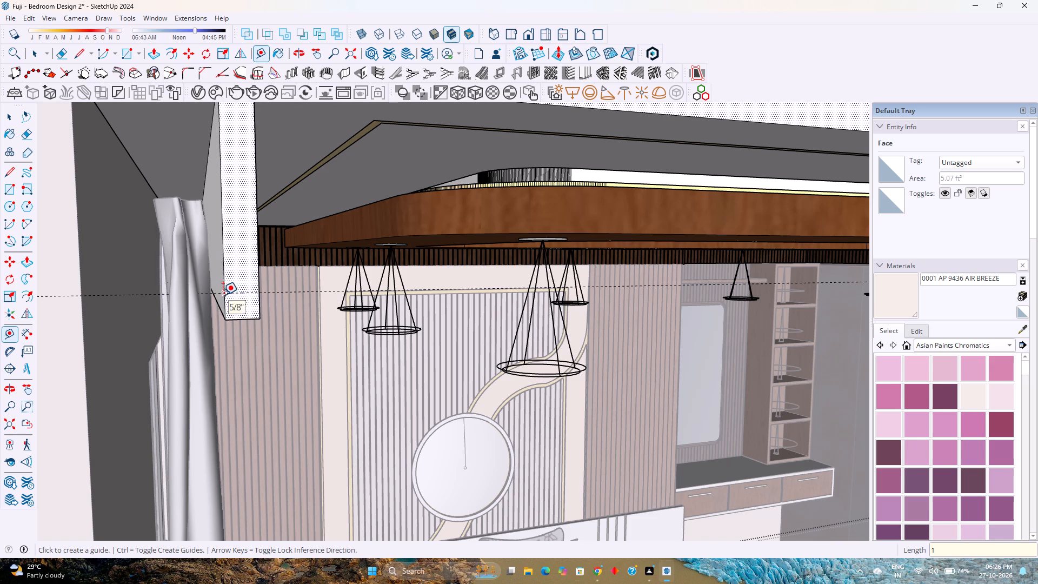
Place a second horizontal guide 1" above the first one on the pelmet's end face.
left_click(239, 295)
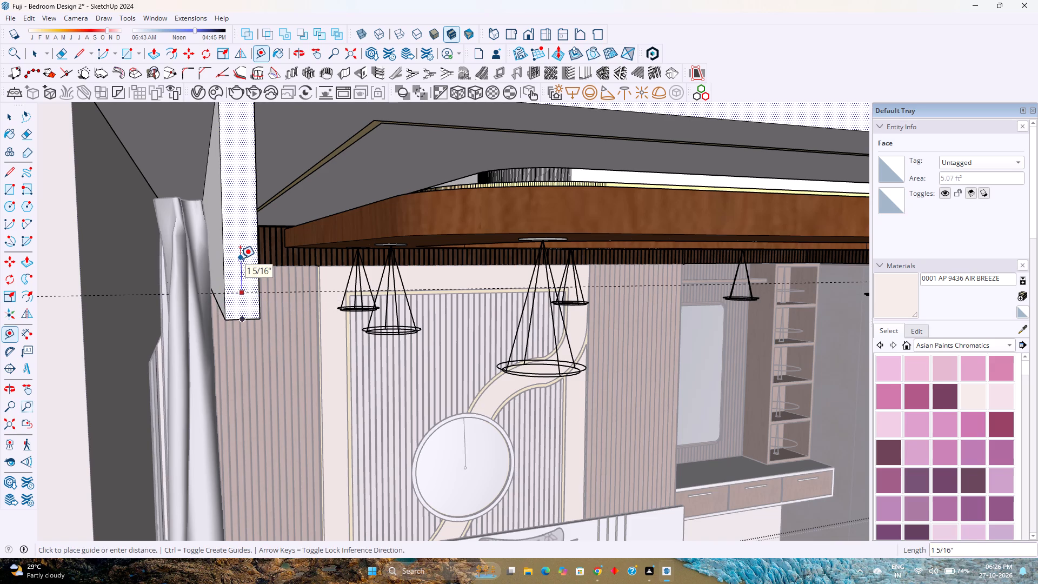
key("Escape")
left_click(278, 293)
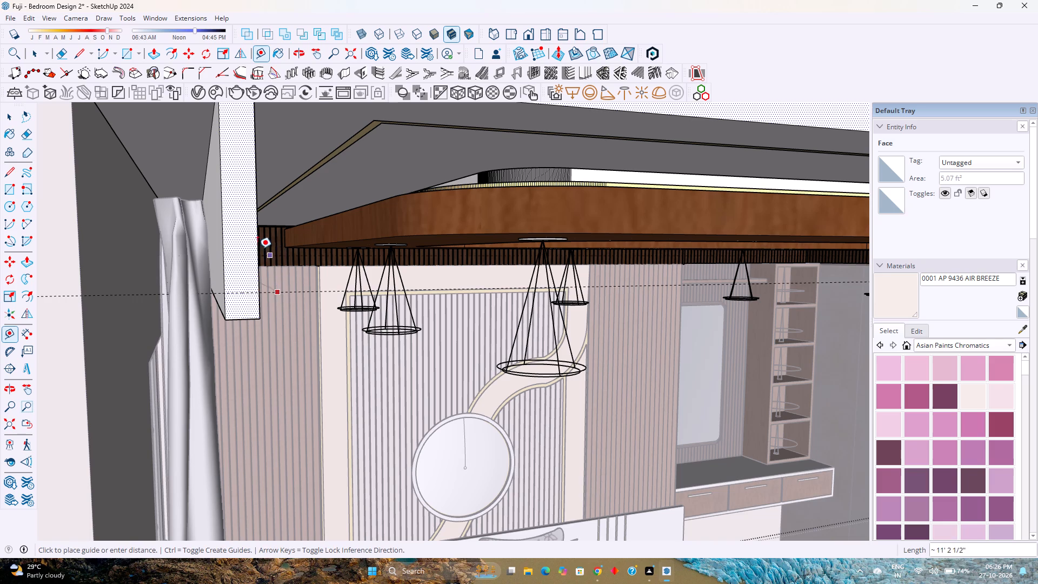
key("1")
key("Return")
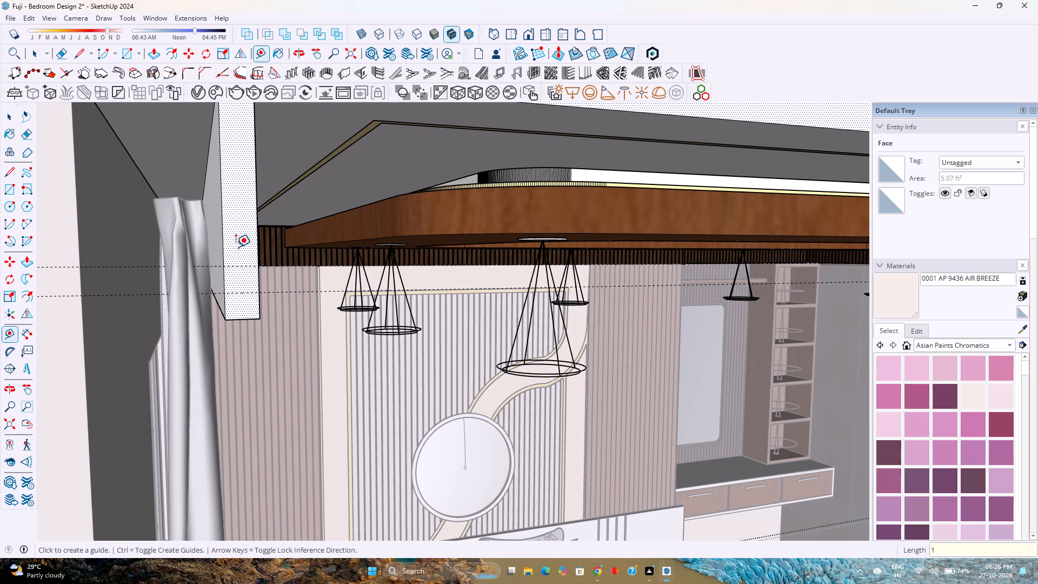
Place a vertical guide on the pelmet's end face, 5/8" from its curtain-side edge.
scroll(225, 271, "up", 5)
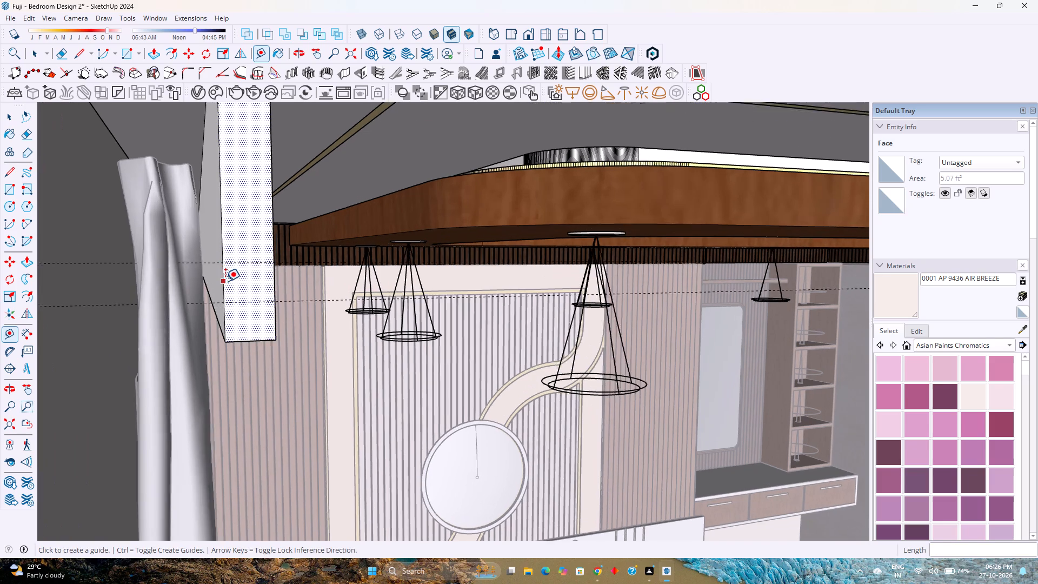
left_click(225, 280)
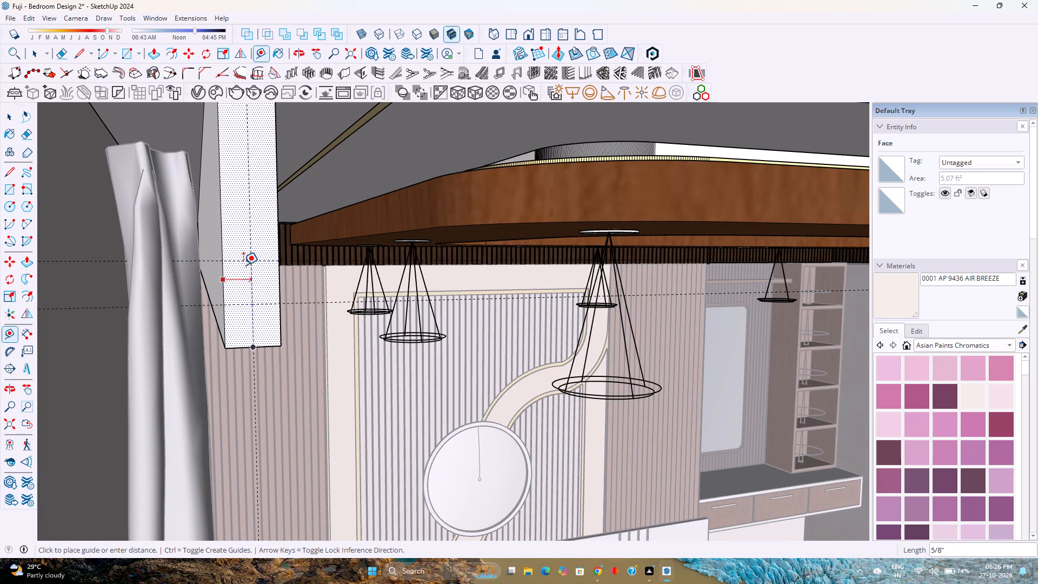
left_click(243, 265)
key("space")
Draw a 1" by 5/8" rectangle between the guides at the curtain-side edge of the pelmet's end face.
key("r")
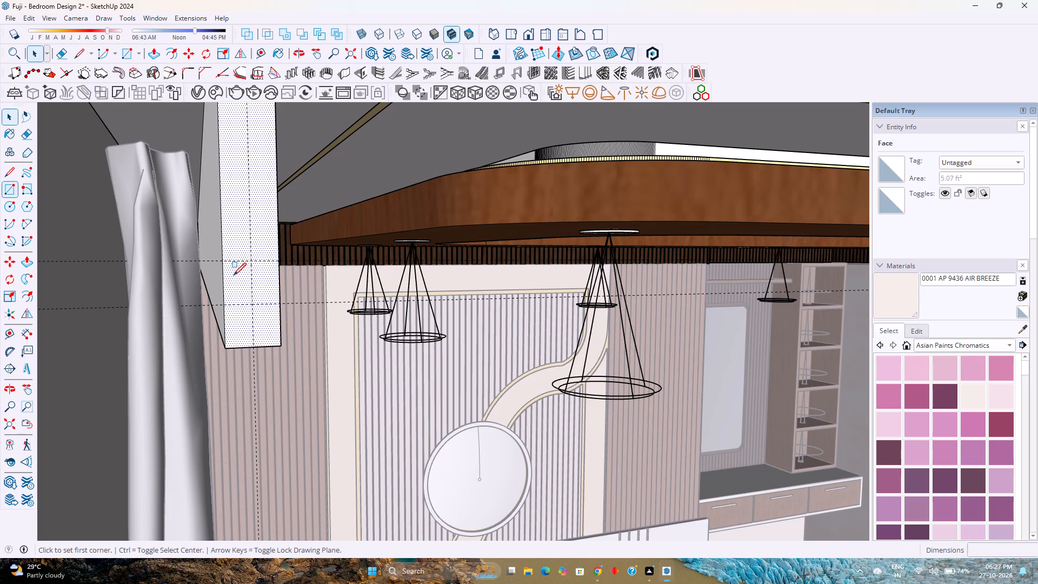
left_click(224, 262)
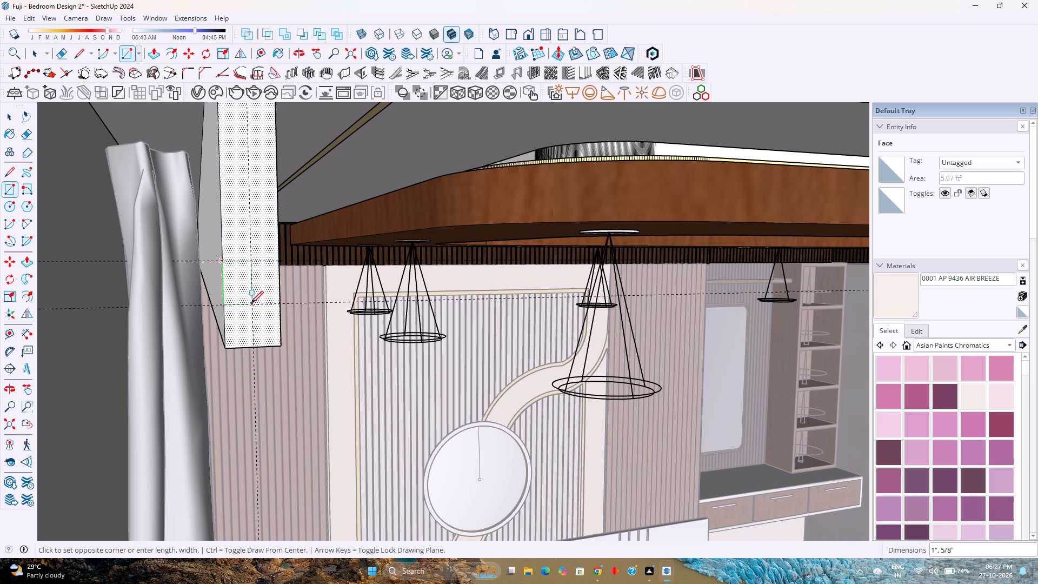
left_click(251, 304)
Push the small rectangle 9" into the pelmet to start a groove on its curtain side.
key("p")
left_click(242, 288)
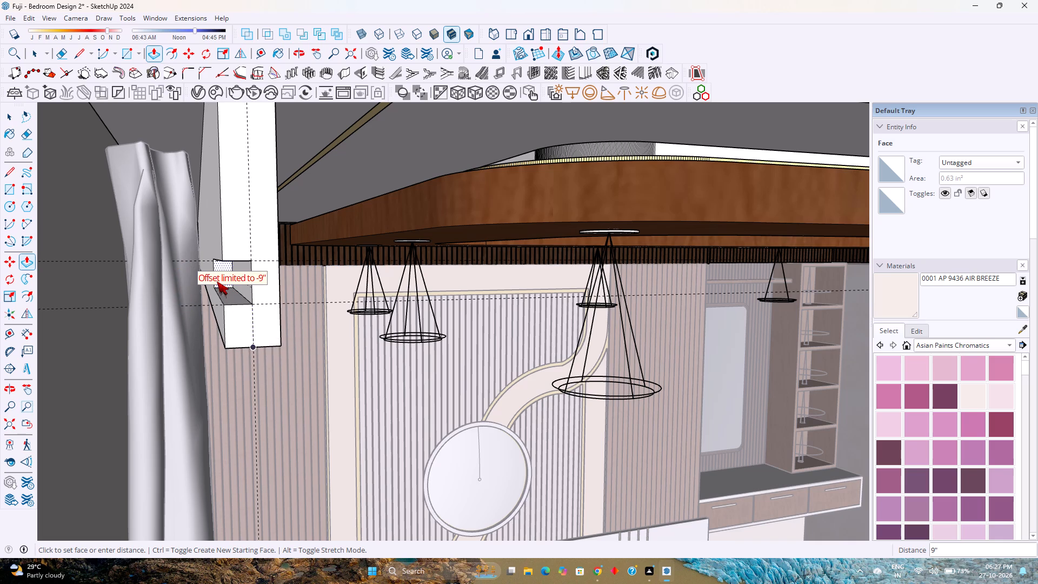
scroll(211, 279, "down", 5)
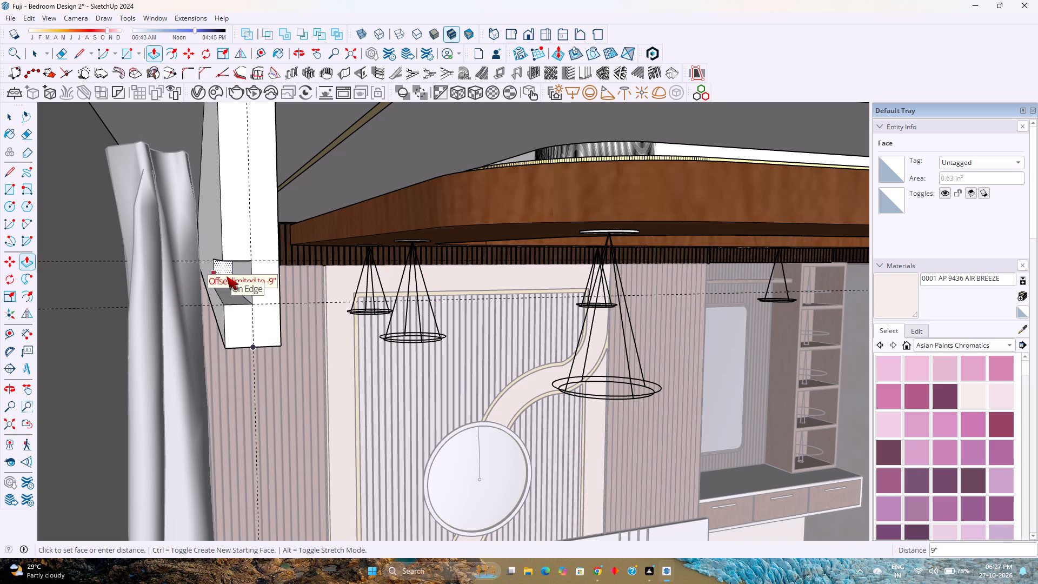
left_click(222, 270)
Extend the groove along the pelmet by repeating the 9" push on its inner end face until it reaches the far end.
scroll(208, 278, "up", 1)
middle_click_drag(208, 278, 217, 275)
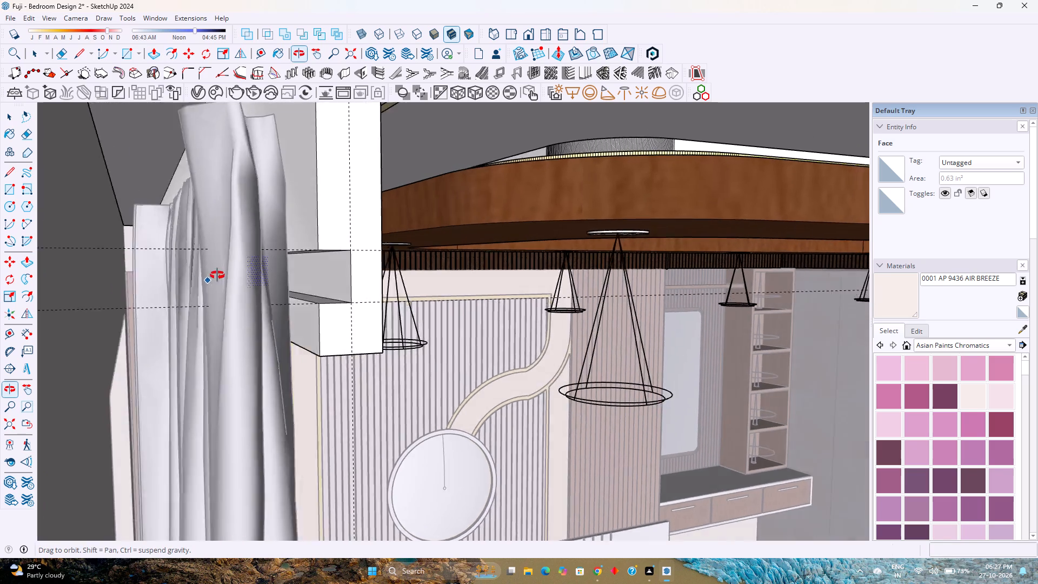
middle_click_drag(217, 275, 184, 275)
middle_click(184, 275)
middle_click_drag(185, 274, 250, 274)
middle_click(250, 274)
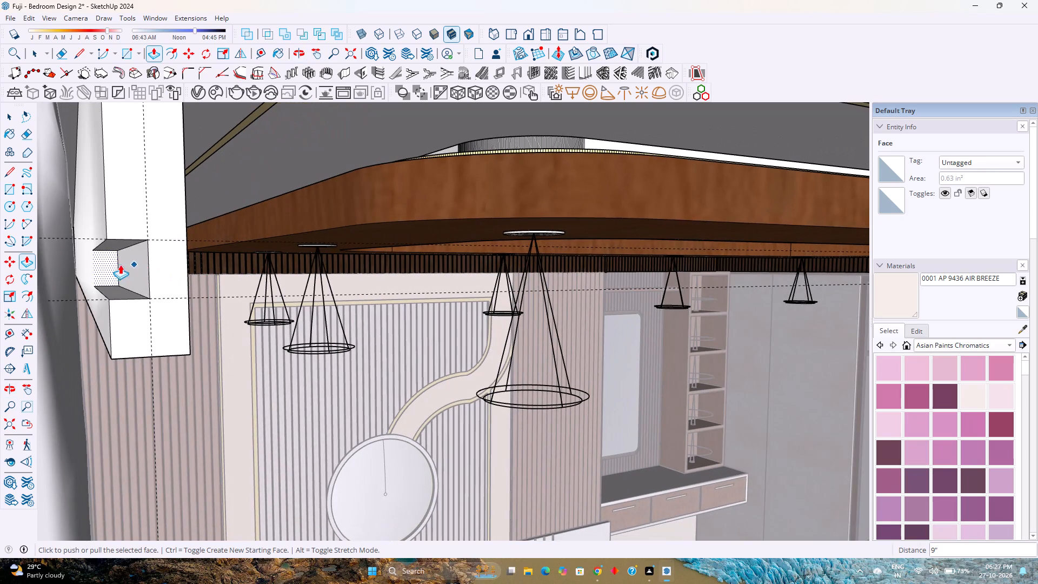
double_click(109, 264)
double_click(98, 264)
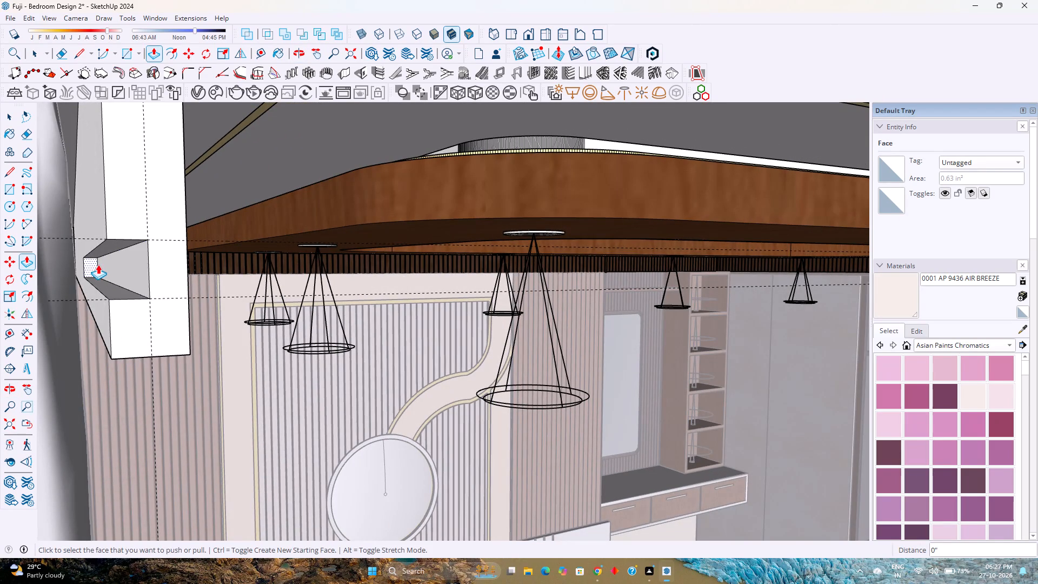
double_click(93, 264)
scroll(91, 265, "up", 7)
double_click(91, 265)
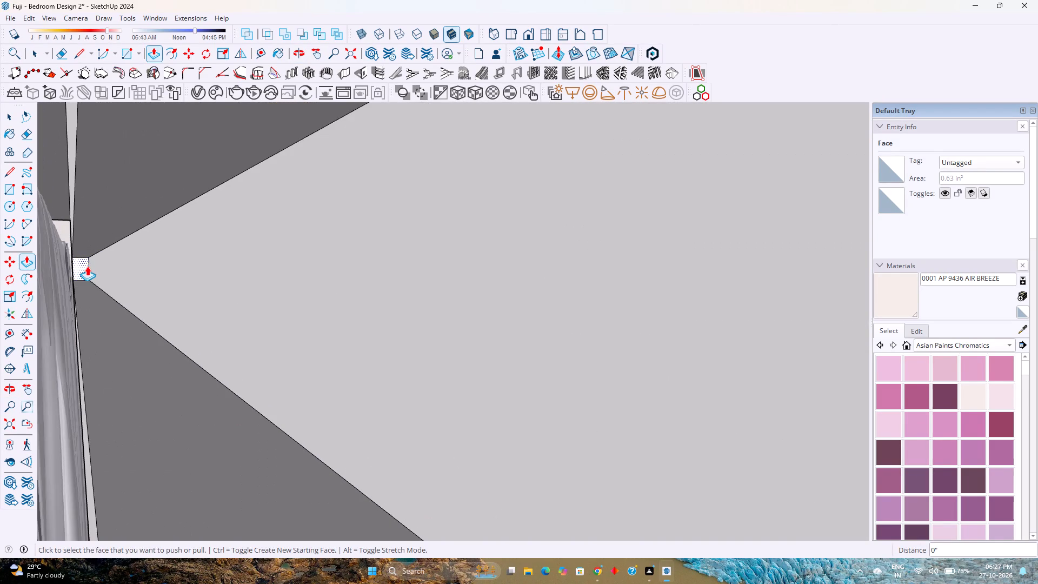
scroll(87, 266, "up", 5)
triple_click(83, 267)
left_click(83, 267)
triple_click(75, 269)
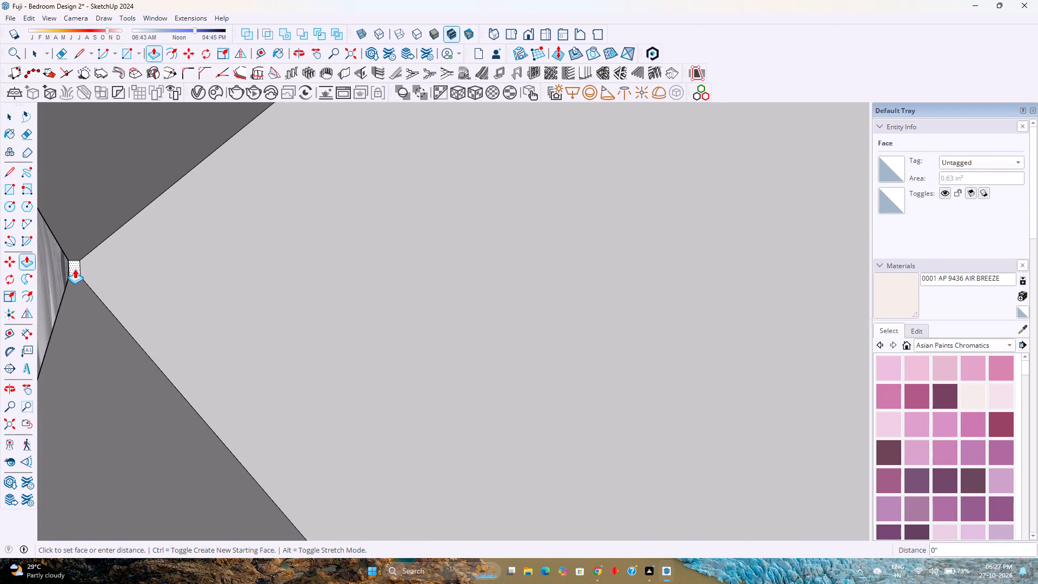
left_click(75, 268)
scroll(75, 268, "up", 8)
triple_click(74, 267)
triple_click(74, 266)
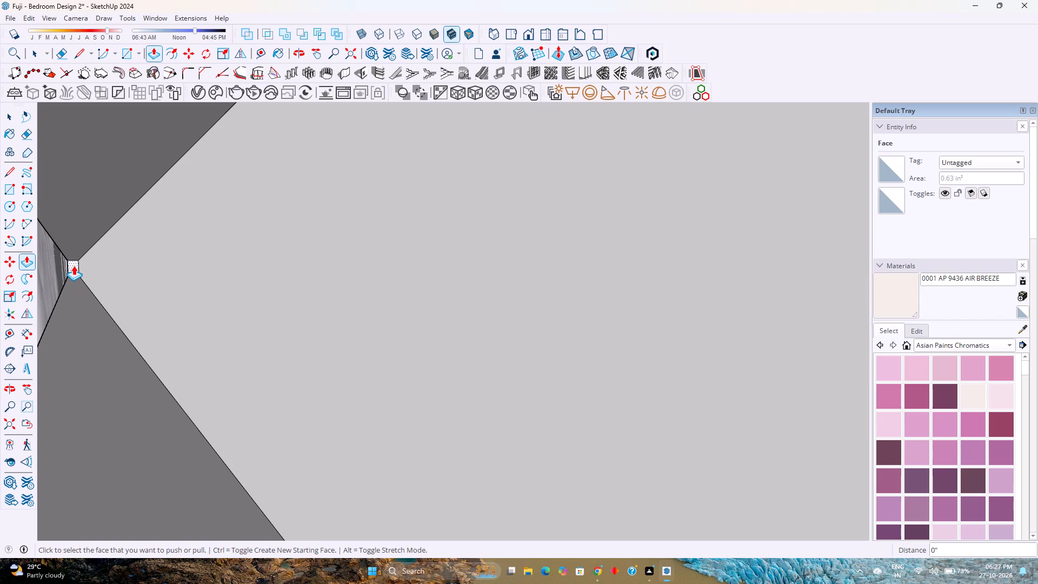
triple_click(74, 266)
triple_click(74, 266)
scroll(74, 266, "down", 2)
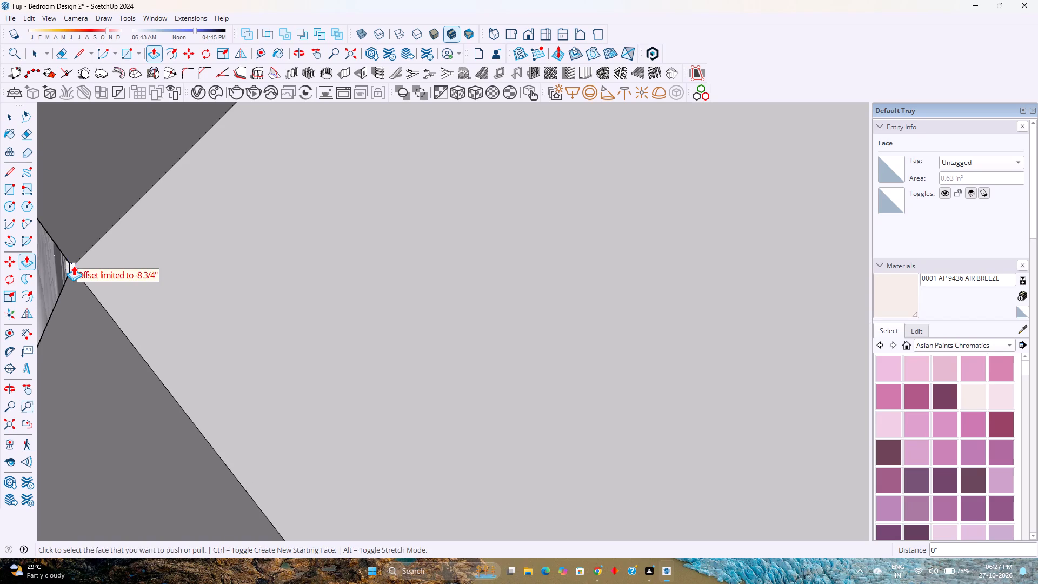
Examine how far the groove runs along the pelmet, with back edges displayed.
scroll(74, 266, "down", 2)
middle_click_drag(66, 274, 89, 274)
scroll(89, 274, "down", 20)
scroll(89, 274, "down", 9)
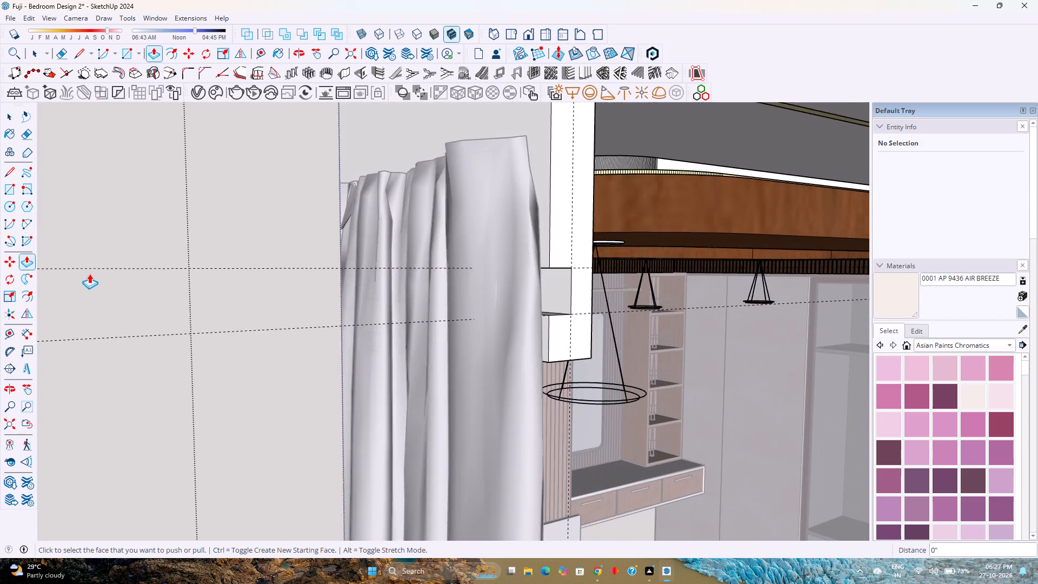
scroll(89, 274, "down", 17)
middle_click_drag(135, 306, 14, 303)
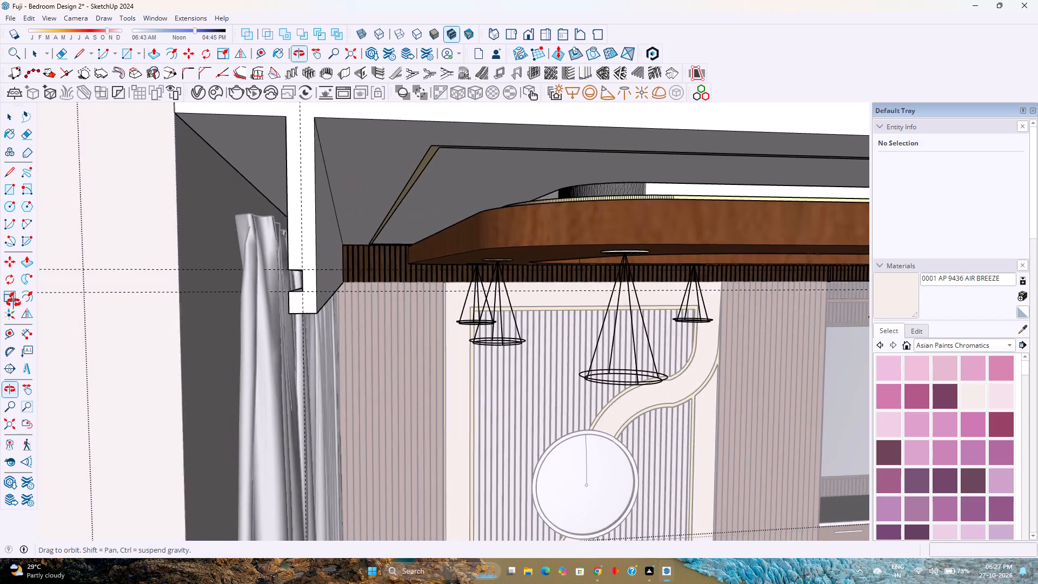
middle_click_drag(14, 303, 219, 304)
middle_click(219, 304)
key("k")
scroll(219, 302, "down", 14)
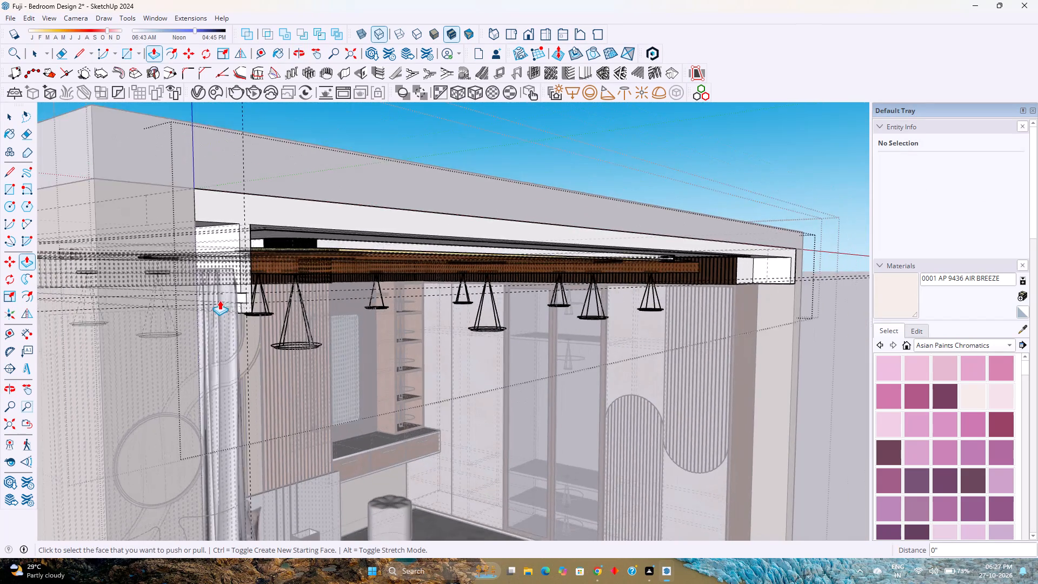
scroll(219, 300, "down", 3)
middle_click_drag(138, 298, 576, 287, "shift")
middle_click_drag(148, 279, 215, 291)
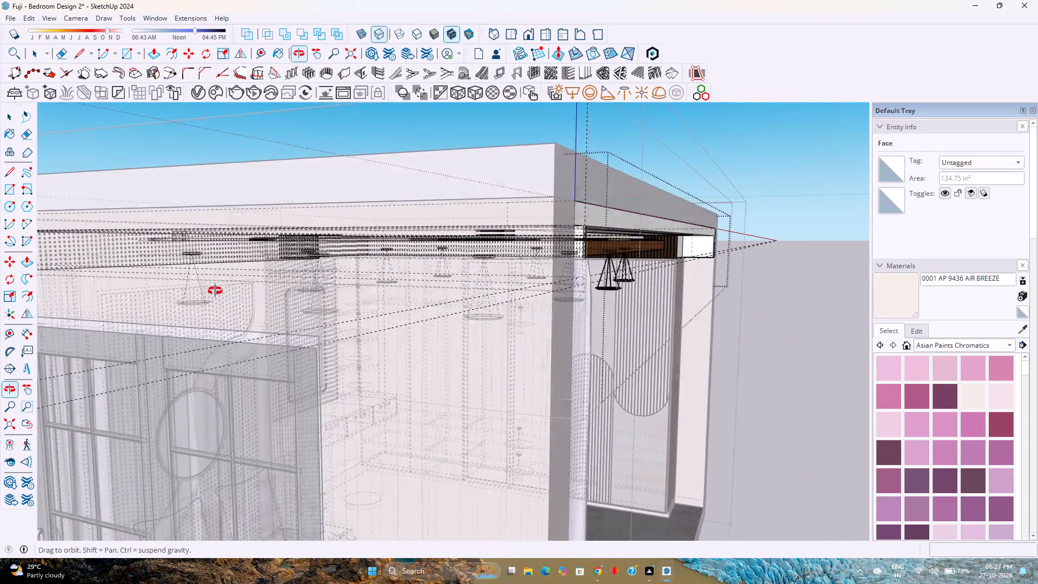
middle_click_drag(215, 291, 162, 283)
middle_click(162, 283)
scroll(78, 276, "up", 15)
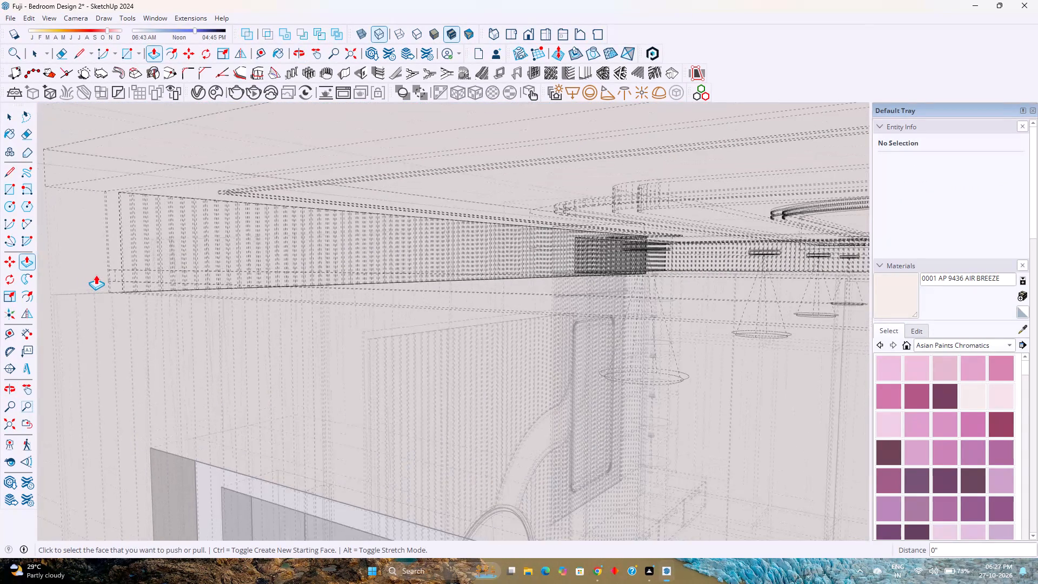
Undo the last push of the groove and close the ceiling group.
key("ctrl+z")
scroll(96, 273, "down", 6)
key("space")
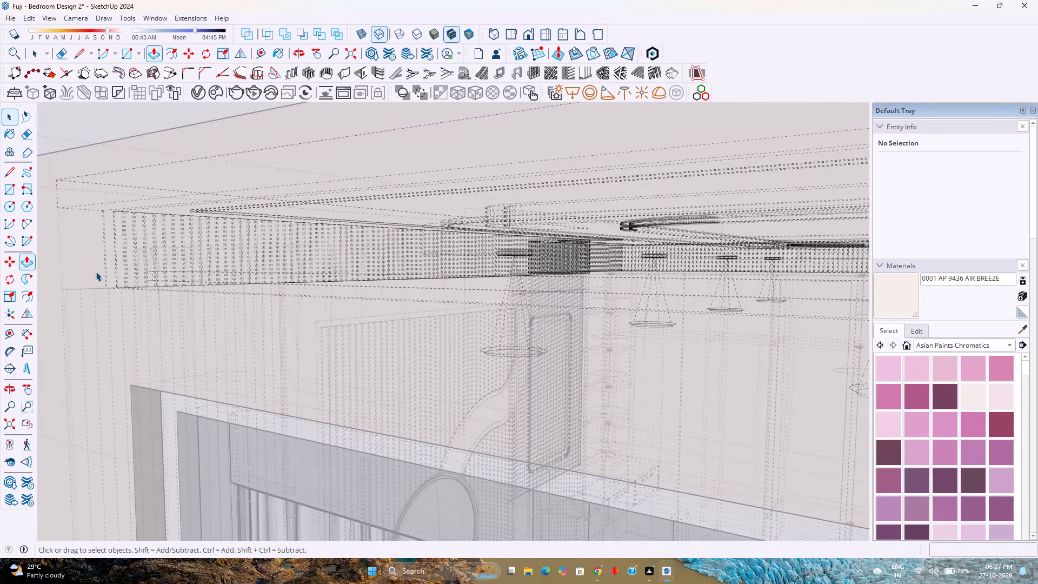
key("Escape")
scroll(96, 269, "down", 8)
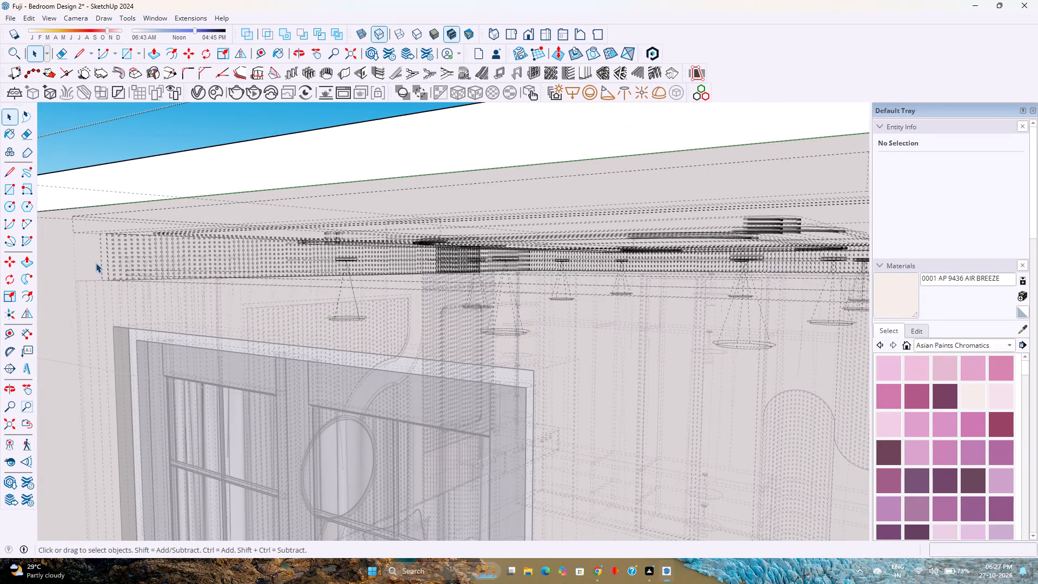
Turn off the back edges display and delete all guides from the model.
key("k")
middle_click_drag(149, 282, 38, 279)
middle_click(38, 279)
scroll(37, 277, "down", 9)
scroll(262, 264, "up", 3)
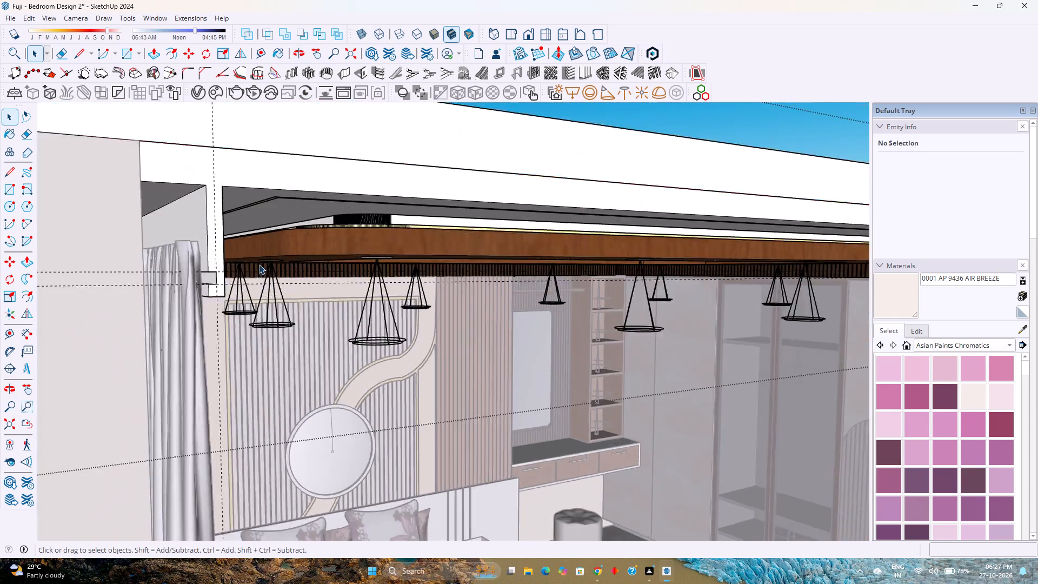
scroll(259, 264, "up", 4)
middle_click_drag(218, 278, 219, 267)
scroll(219, 267, "down", 7)
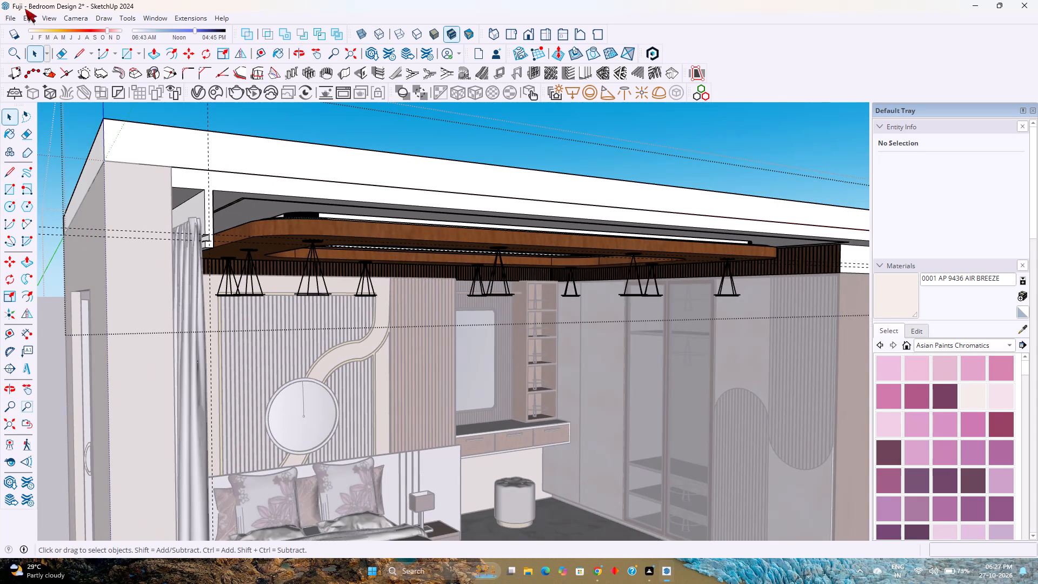
left_click(32, 18)
left_click(76, 124)
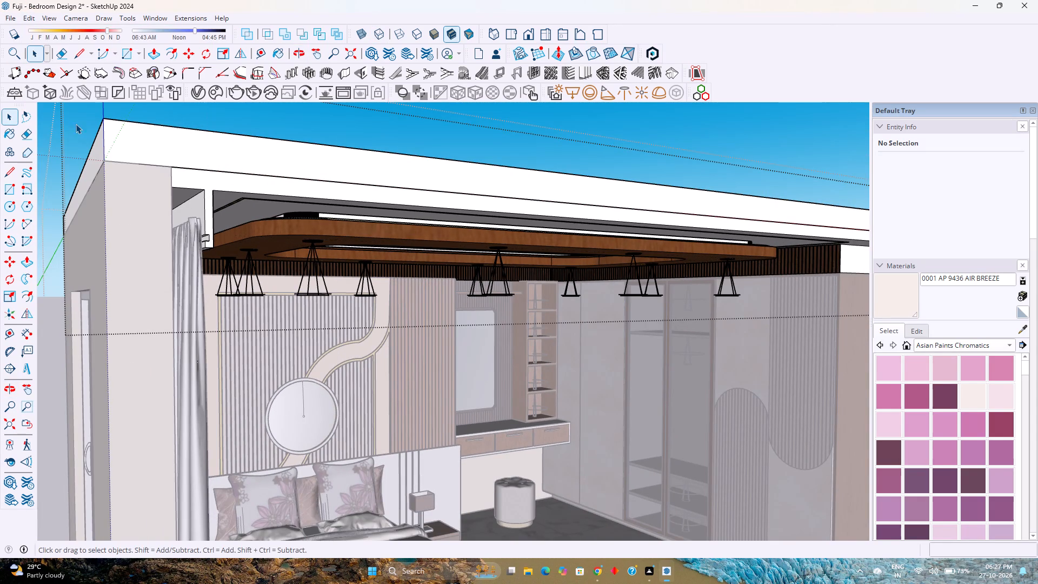
Copy the groove's long inner face with its edges about 2' along the red axis, outside the room.
scroll(210, 234, "up", 12)
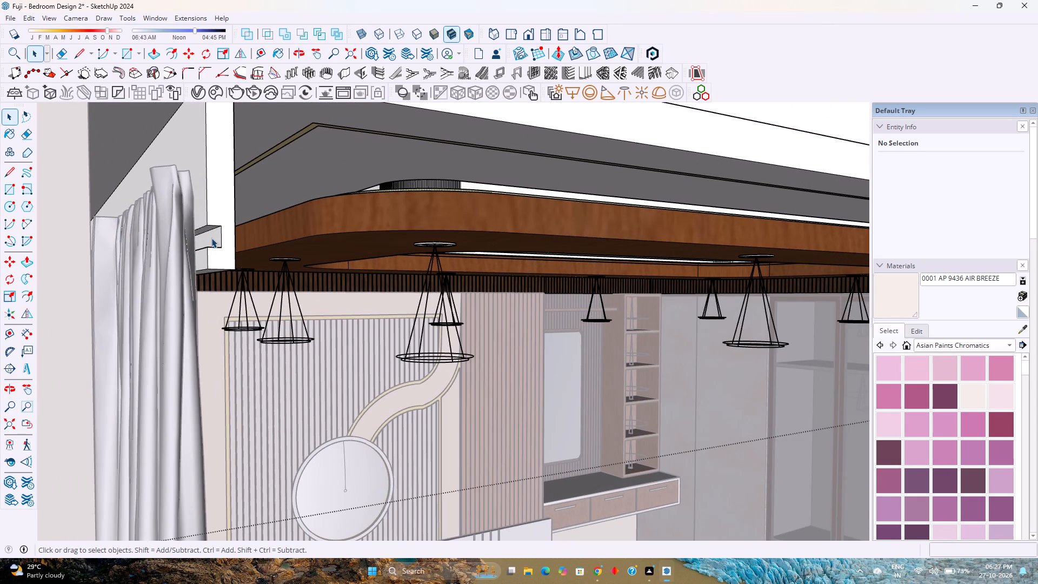
double_click(211, 237)
left_click(211, 237)
double_click(211, 237)
left_click(219, 237)
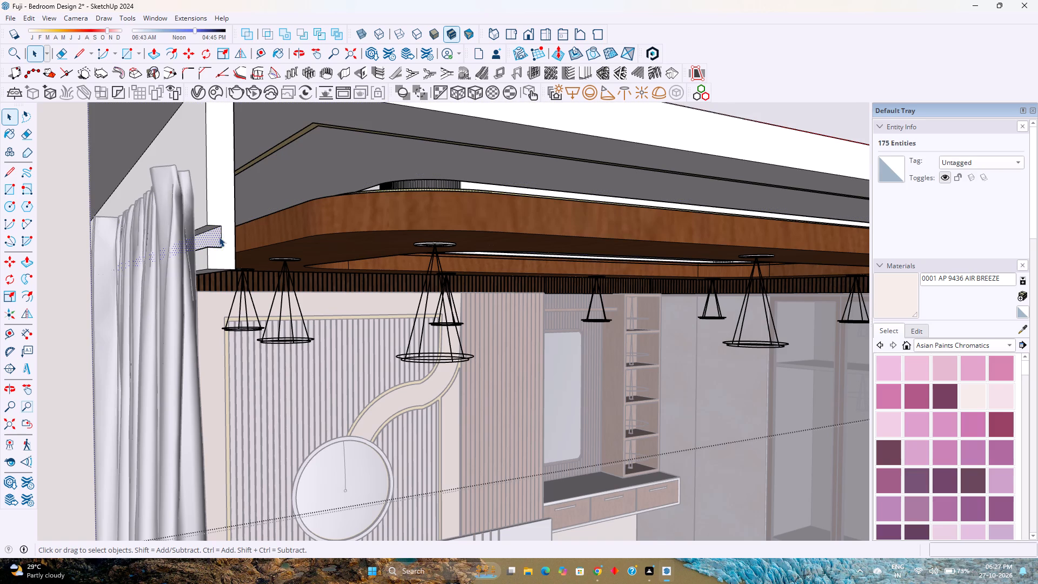
middle_click_drag(215, 237, 182, 267)
double_click(213, 233)
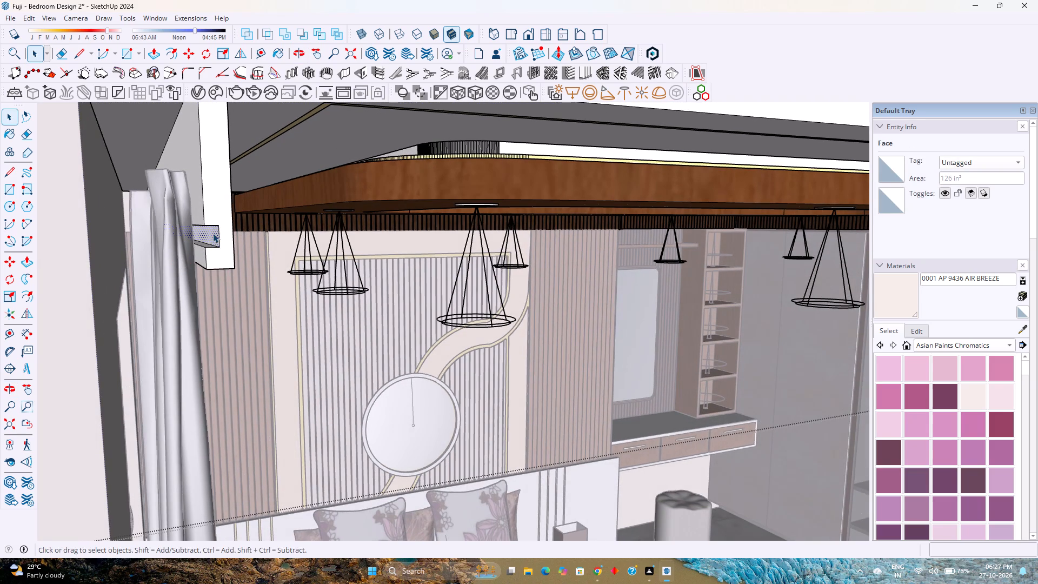
key("m")
left_click(218, 228)
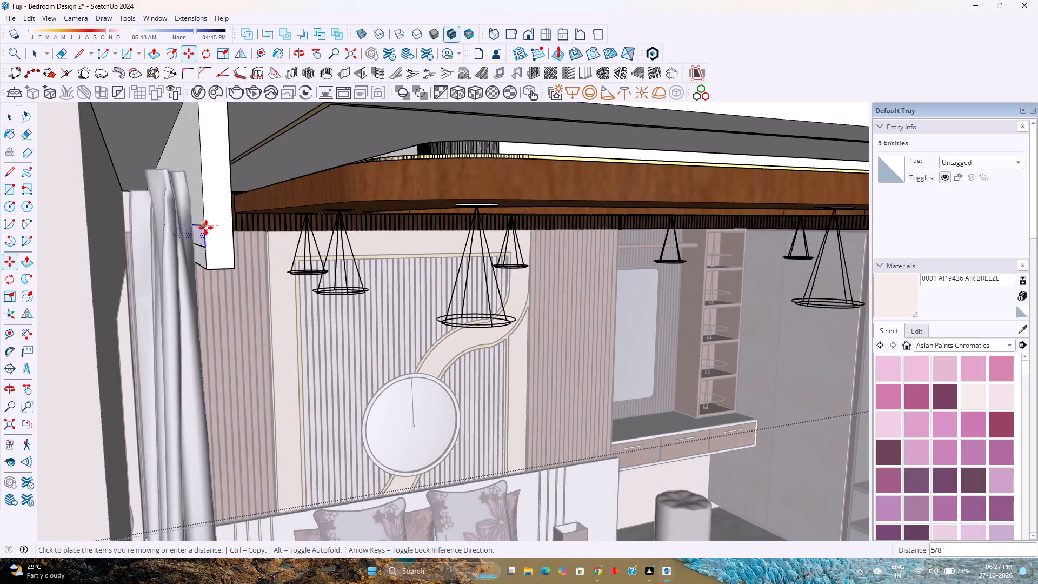
scroll(206, 228, "down", 19)
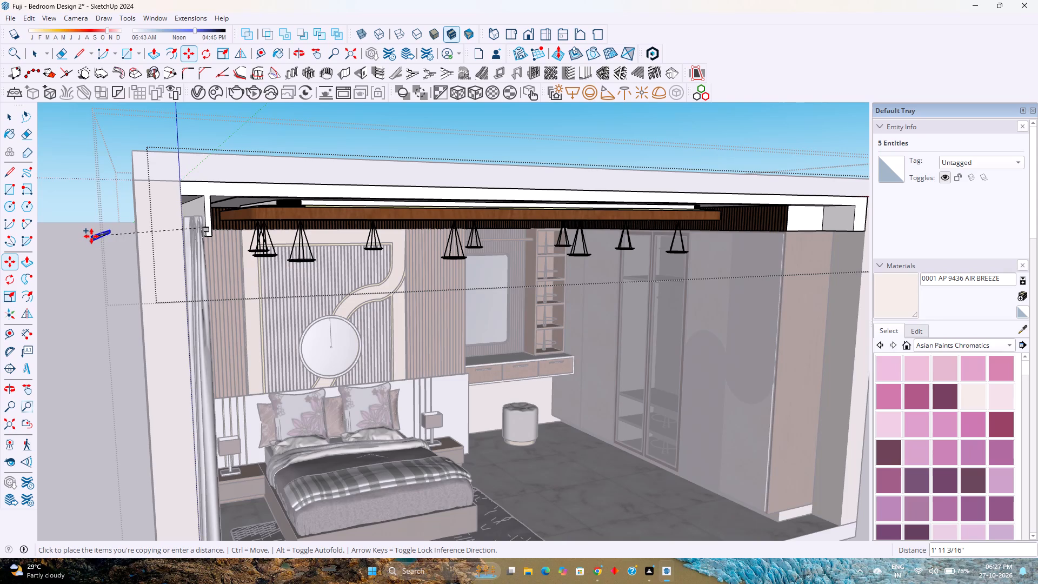
key("Left")
key("Right")
left_click(85, 231)
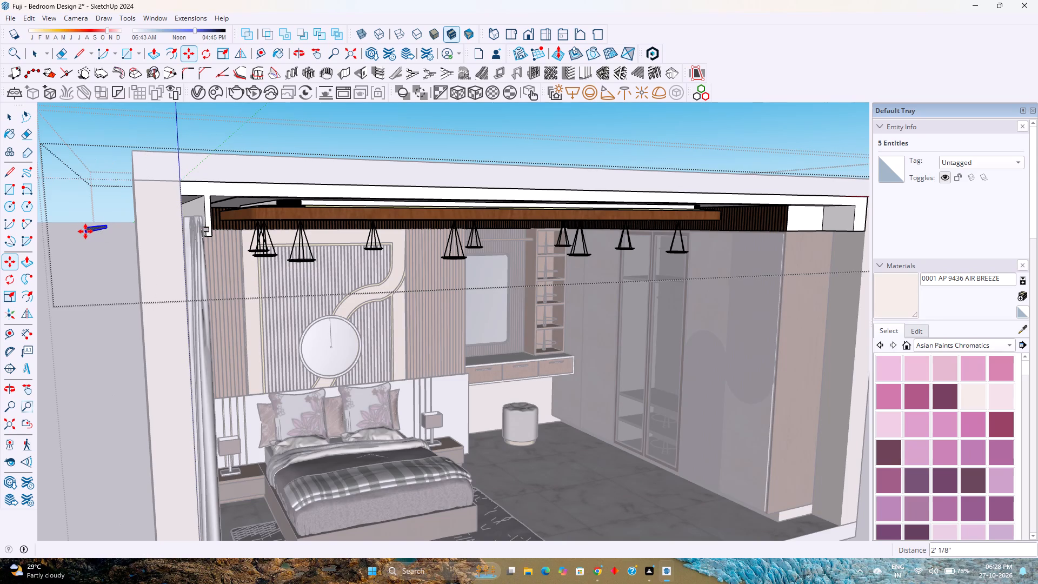
Make the copied face and its edges into a group.
scroll(85, 231, "up", 5)
right_click(85, 231)
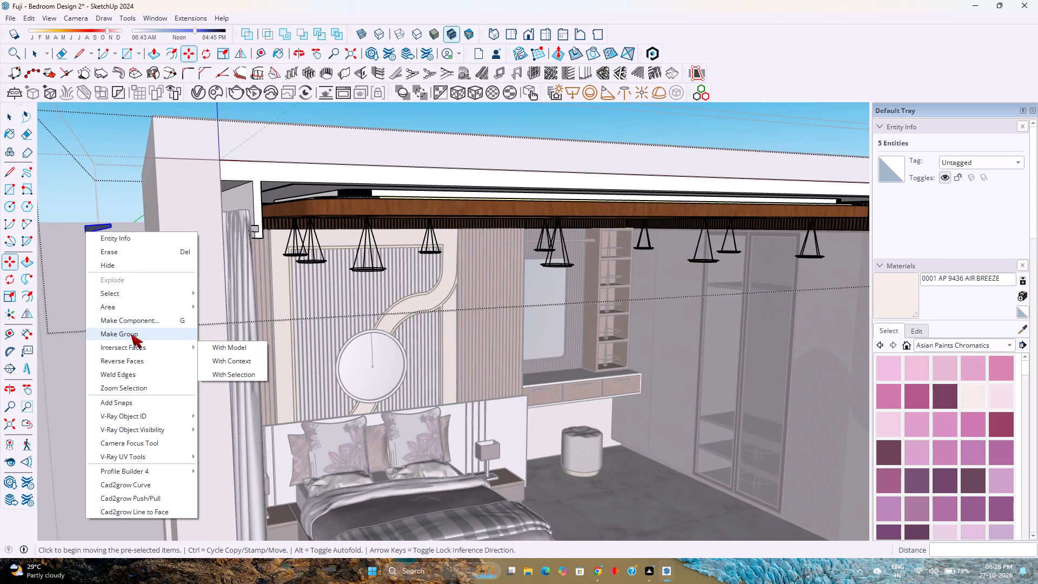
left_click(132, 333)
Open the new group and extrude the long face 0.4" into a solid strip.
scroll(96, 244, "up", 1)
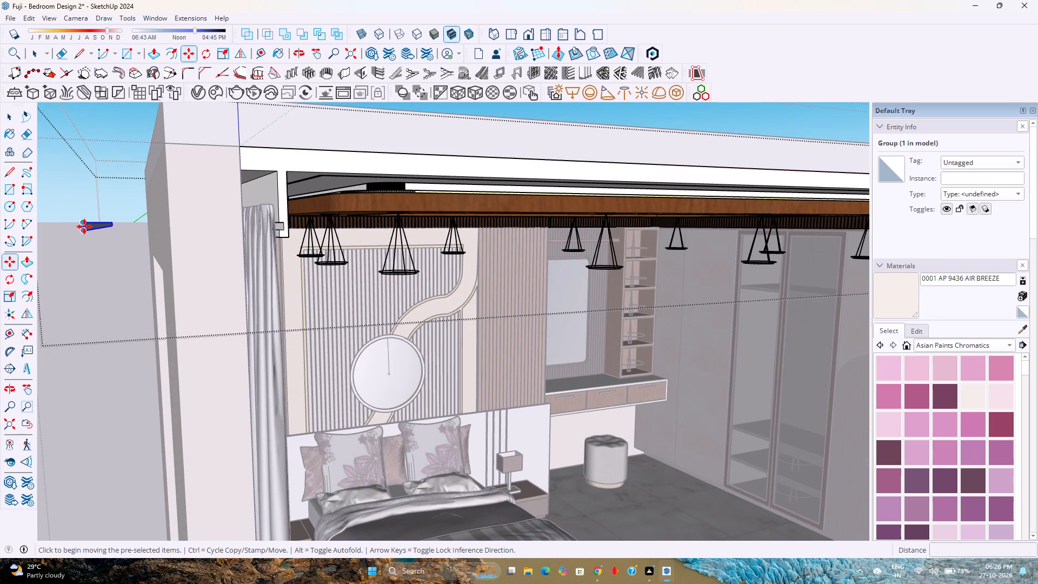
scroll(84, 227, "up", 7)
key("space")
scroll(84, 233, "up", 3)
double_click(84, 233)
scroll(84, 233, "up", 2)
key("p")
scroll(76, 254, "up", 3)
middle_click_drag(81, 250, 95, 257)
middle_click(95, 257)
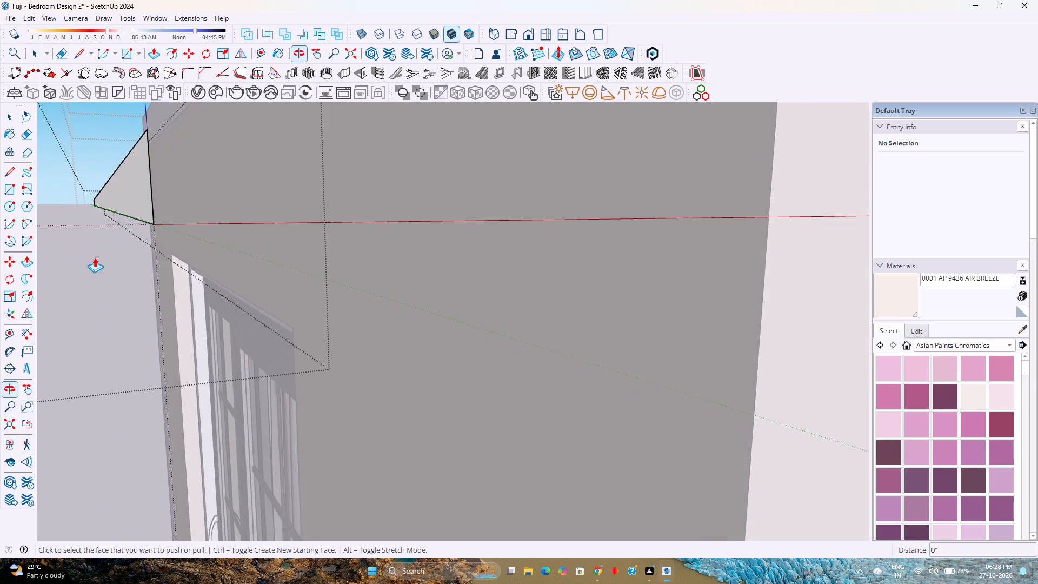
scroll(95, 257, "up", 1)
left_click(156, 175)
type("0.")
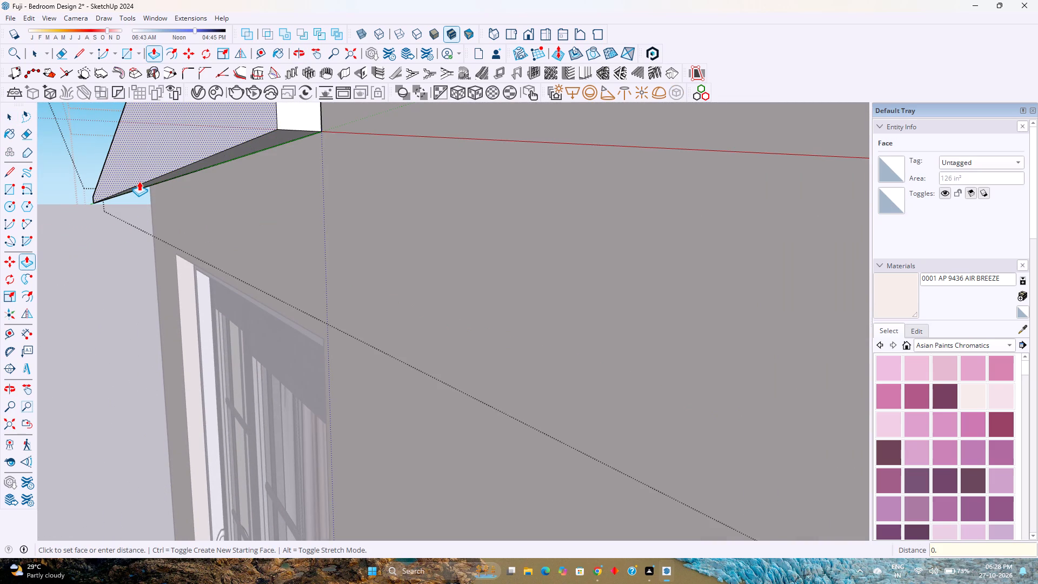
key("4")
key("Return")
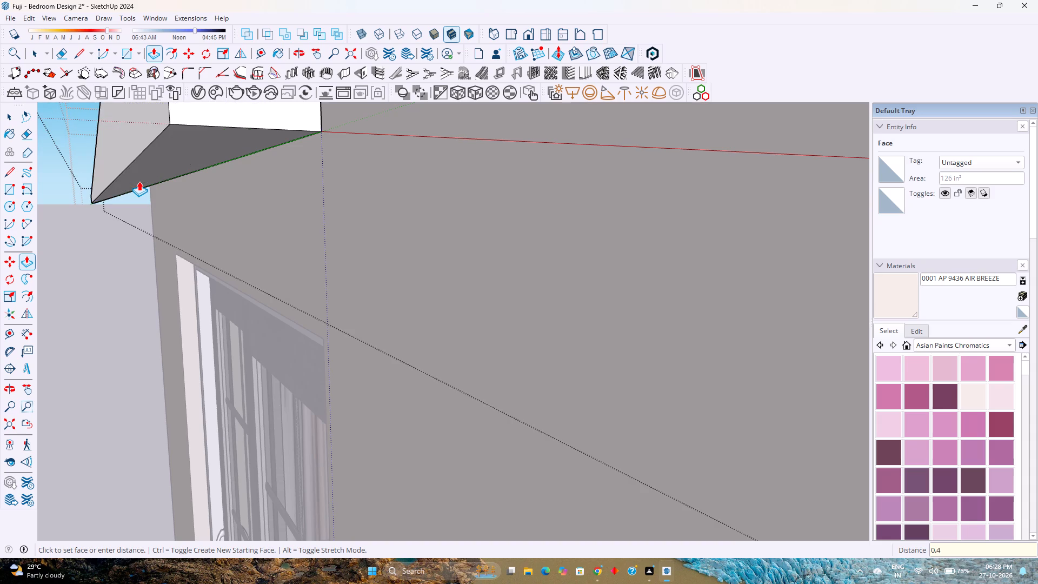
Move the strip group by its lower corner back to the matching inner corner of the pelmet groove.
scroll(139, 181, "down", 11)
middle_click_drag(139, 184, 127, 208)
scroll(127, 208, "down", 3)
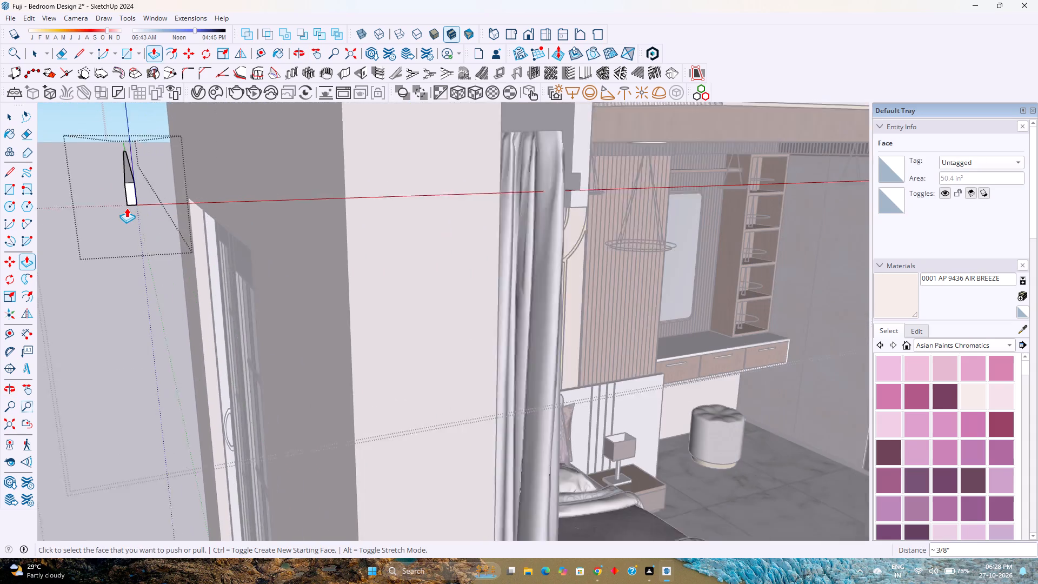
scroll(127, 208, "down", 2)
key("space")
scroll(124, 197, "up", 2)
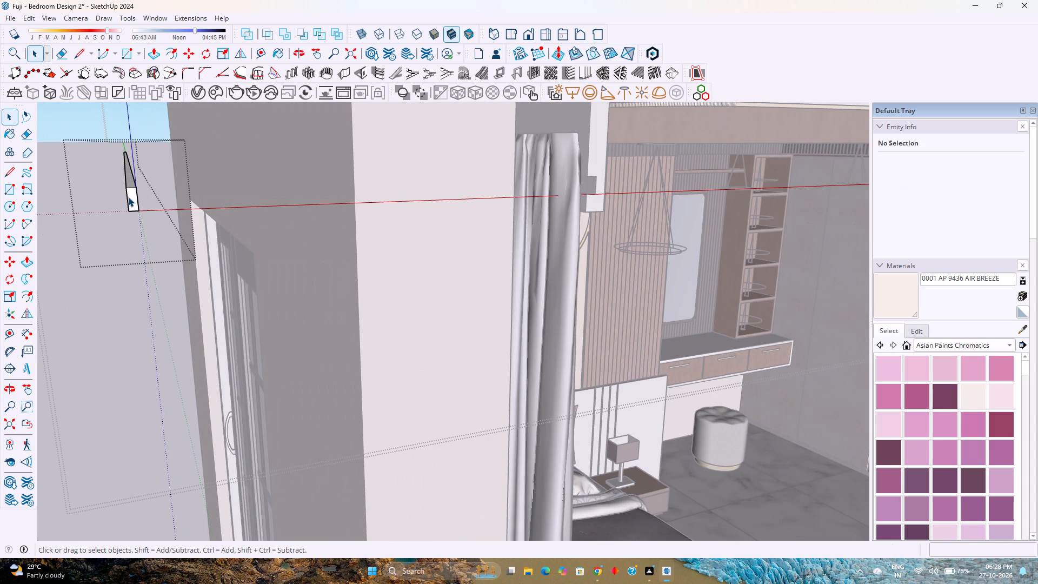
key("Escape")
left_click(128, 197)
key("m")
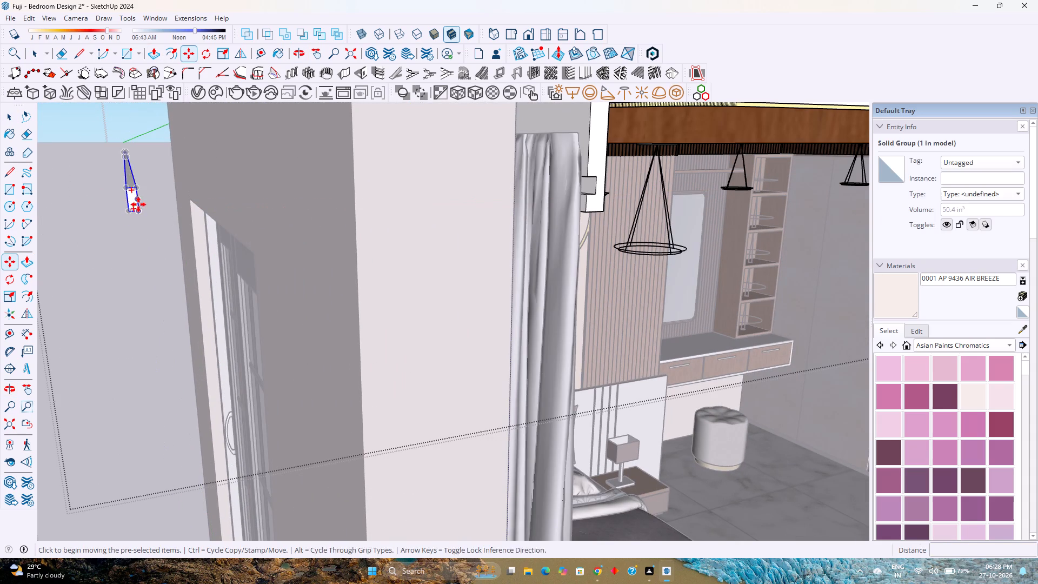
left_click(138, 210)
scroll(593, 189, "up", 3)
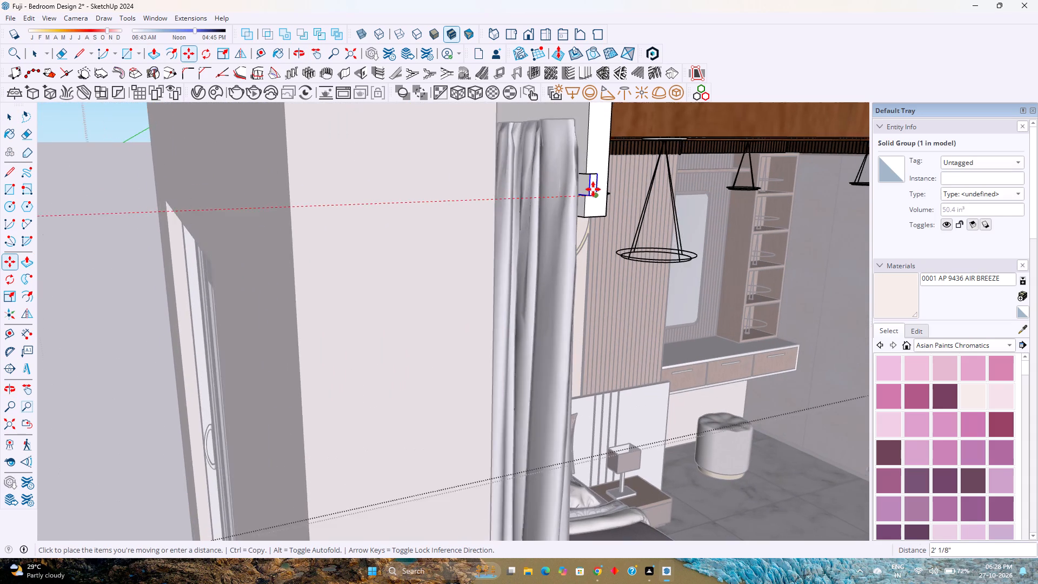
scroll(593, 189, "up", 4)
left_click(596, 198)
Extend the strip's curtain-side face about 1/4" to sit flush with the pelmet's side.
scroll(594, 203, "up", 4)
middle_click_drag(587, 197, 497, 201)
middle_click(497, 201)
key("space")
scroll(619, 191, "up", 6)
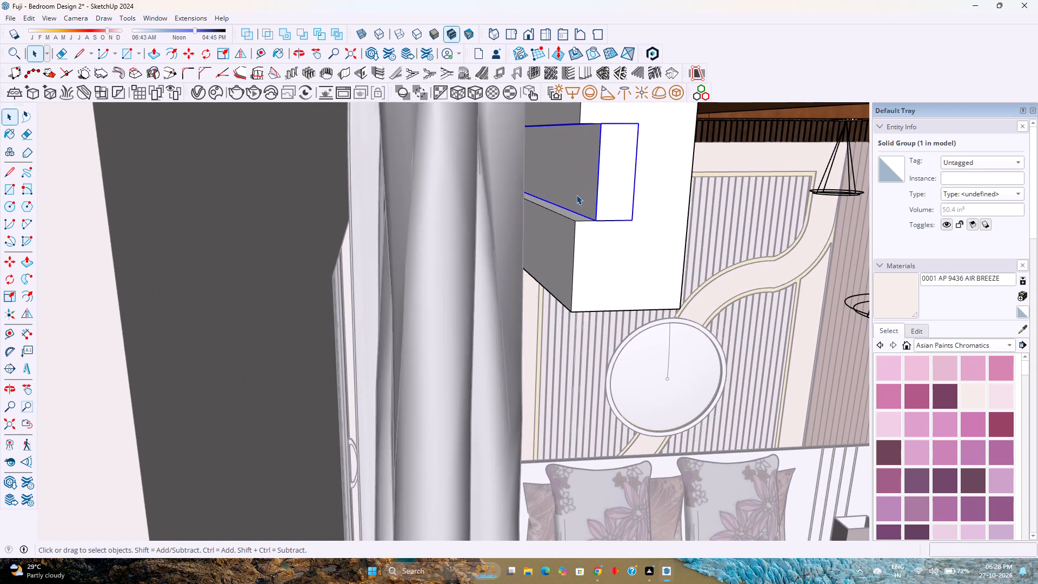
scroll(576, 195, "up", 1)
middle_click_drag(576, 195, 527, 191)
double_click(576, 183)
scroll(576, 183, "up", 3)
key("p")
left_click(581, 172)
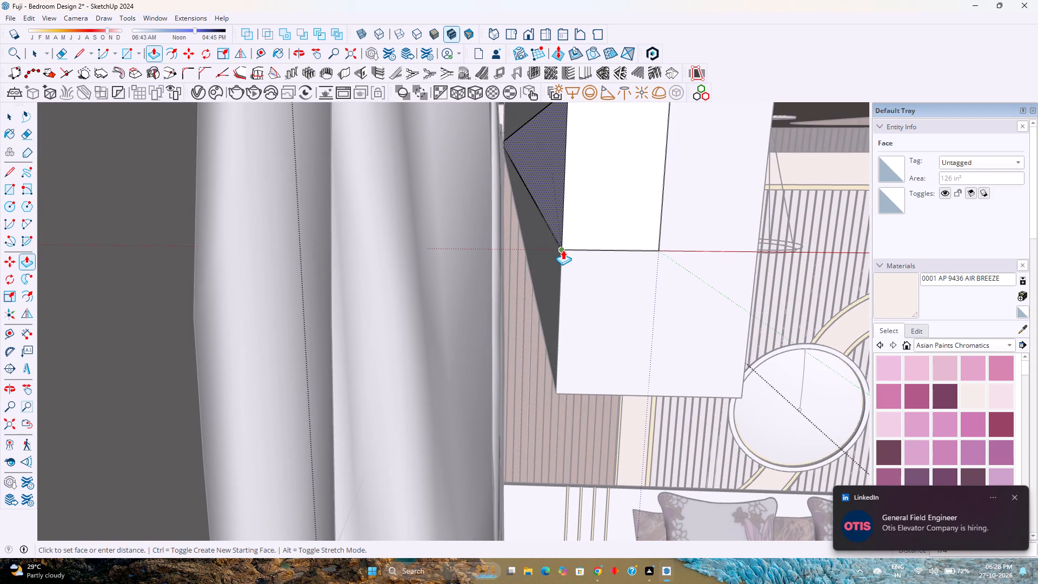
left_click(563, 250)
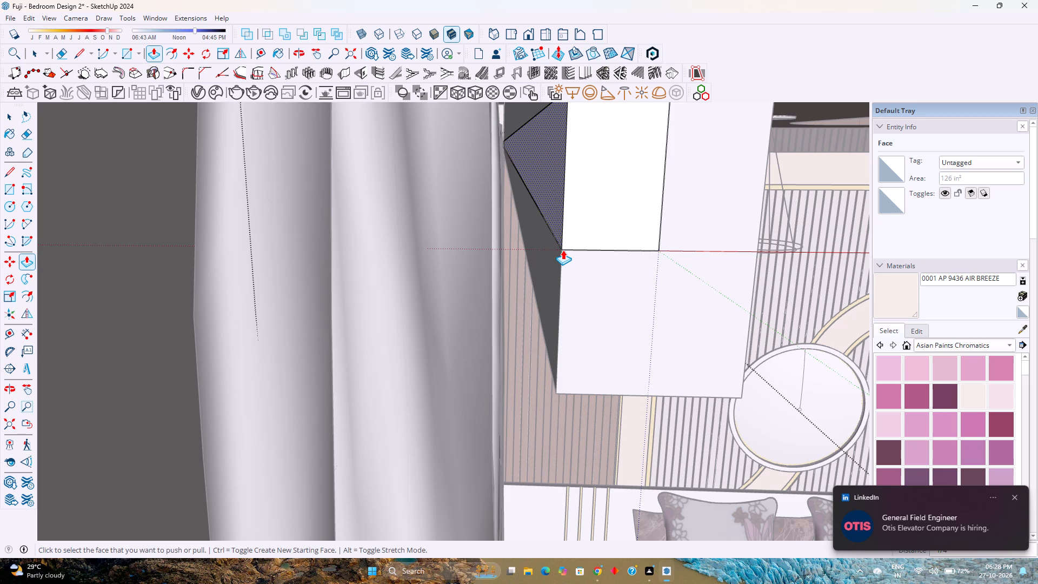
Shorten the strip by pushing its end face 1" back into the pelmet groove.
key("space")
double_click(587, 205)
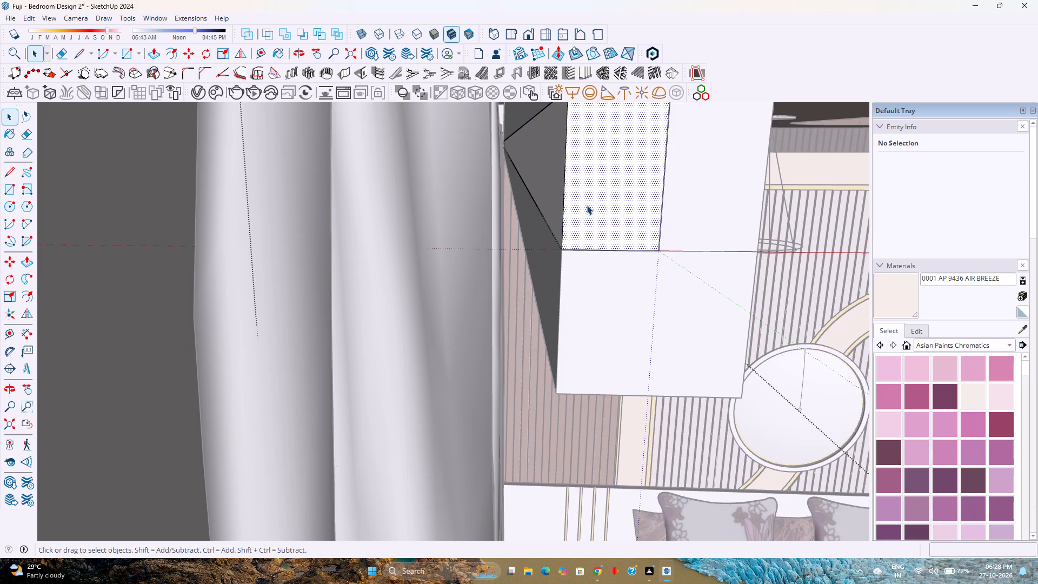
key("p")
left_click(587, 205)
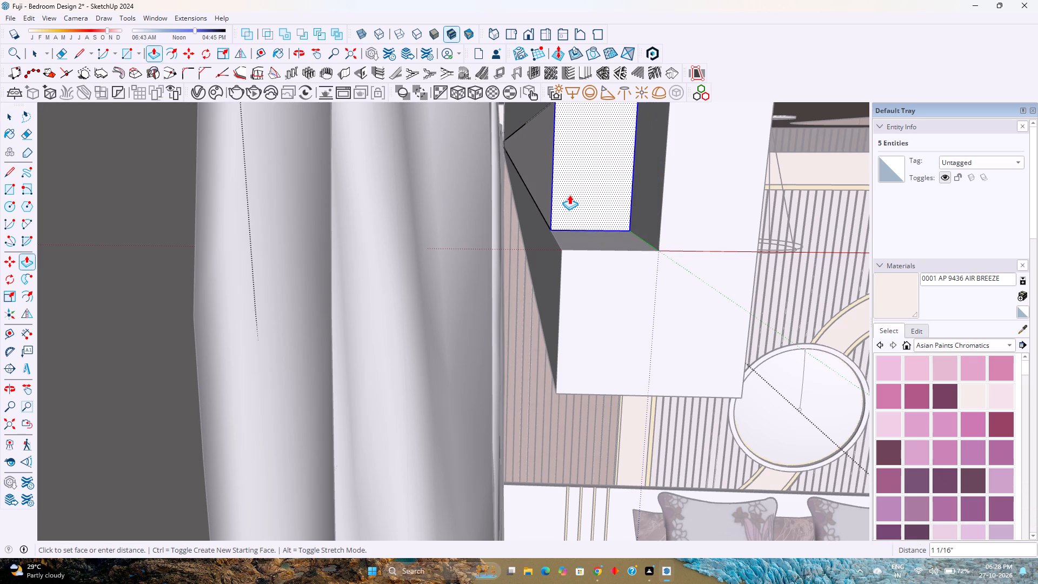
key("1")
key("Return")
key("space")
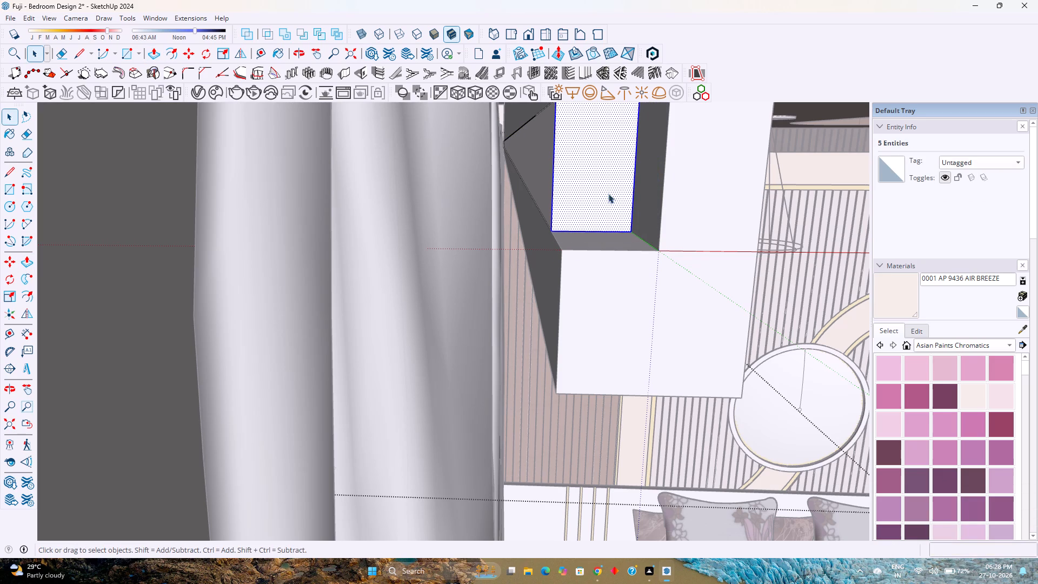
key("Escape")
Draw a 5/8" edge across the pelmet groove's floor where the shortened strip ends.
left_click(644, 188)
left_click(593, 239)
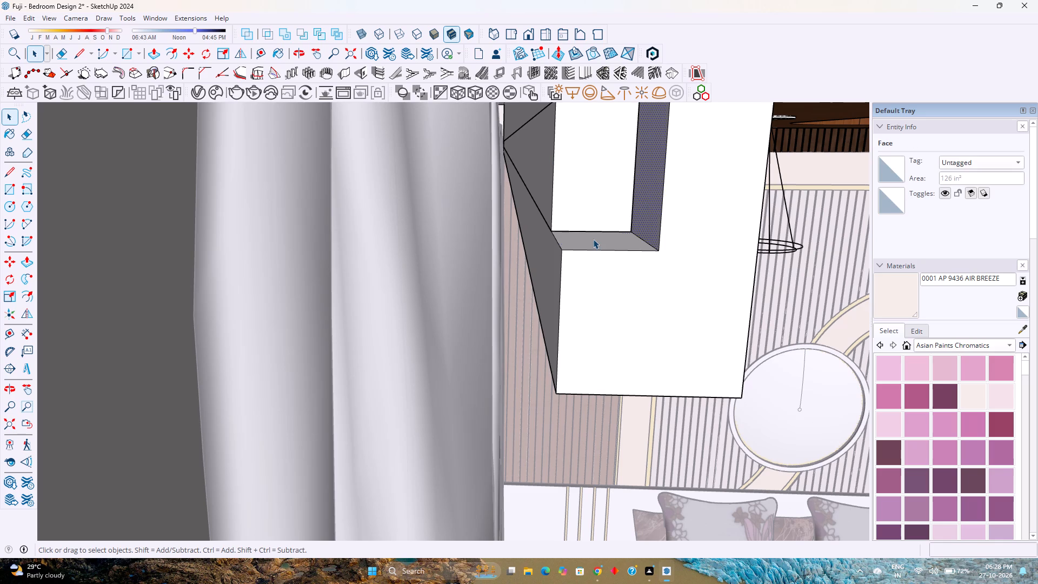
middle_click_drag(593, 239, 593, 314)
middle_click(593, 314)
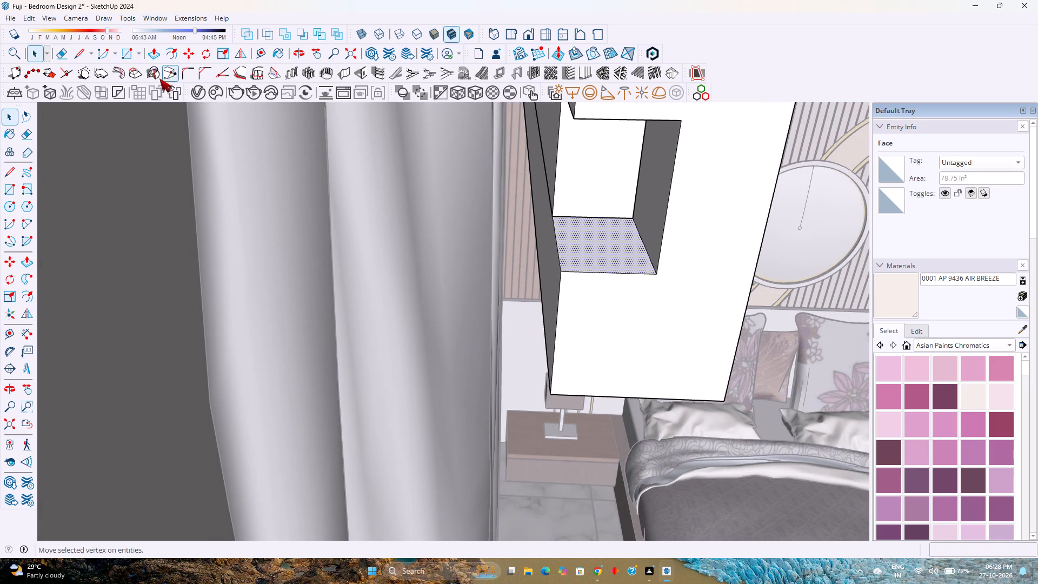
left_click(79, 57)
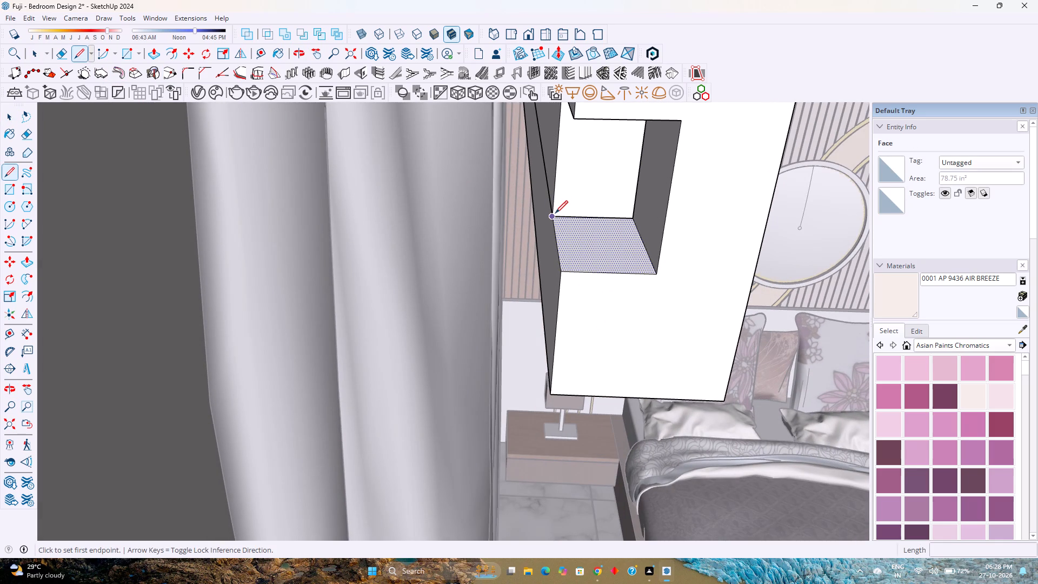
left_click(555, 213)
left_click(633, 216)
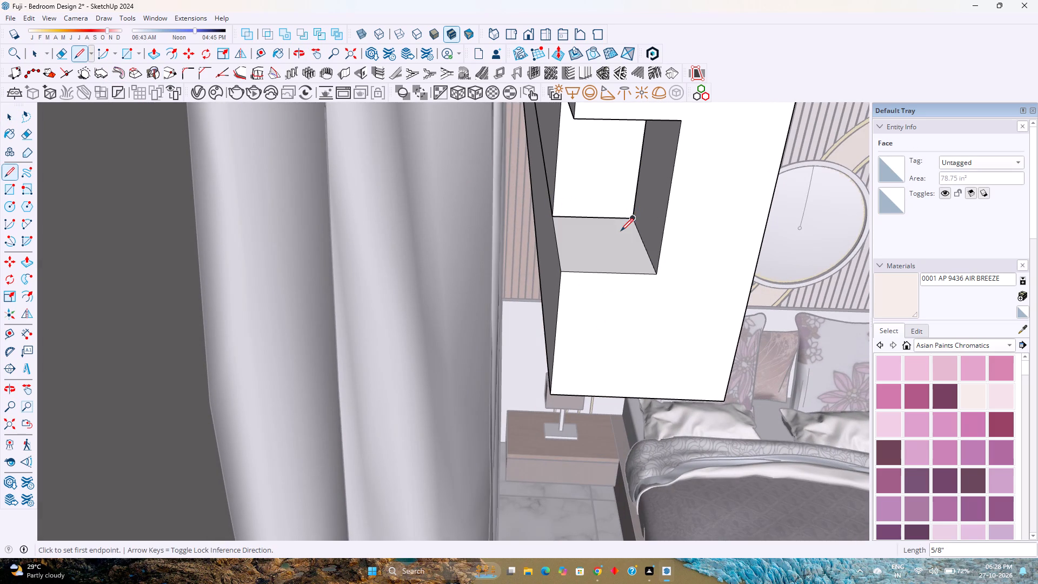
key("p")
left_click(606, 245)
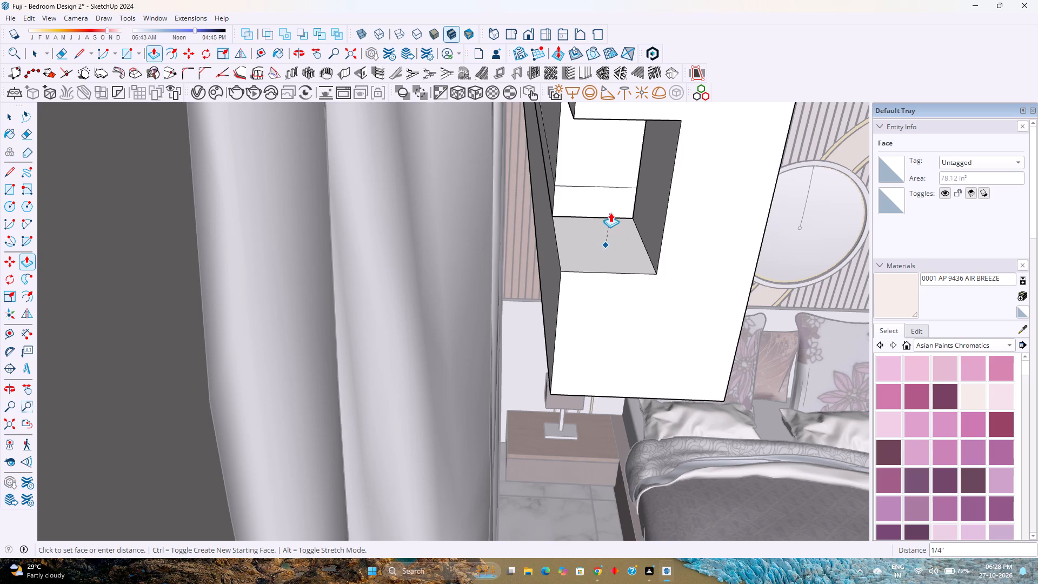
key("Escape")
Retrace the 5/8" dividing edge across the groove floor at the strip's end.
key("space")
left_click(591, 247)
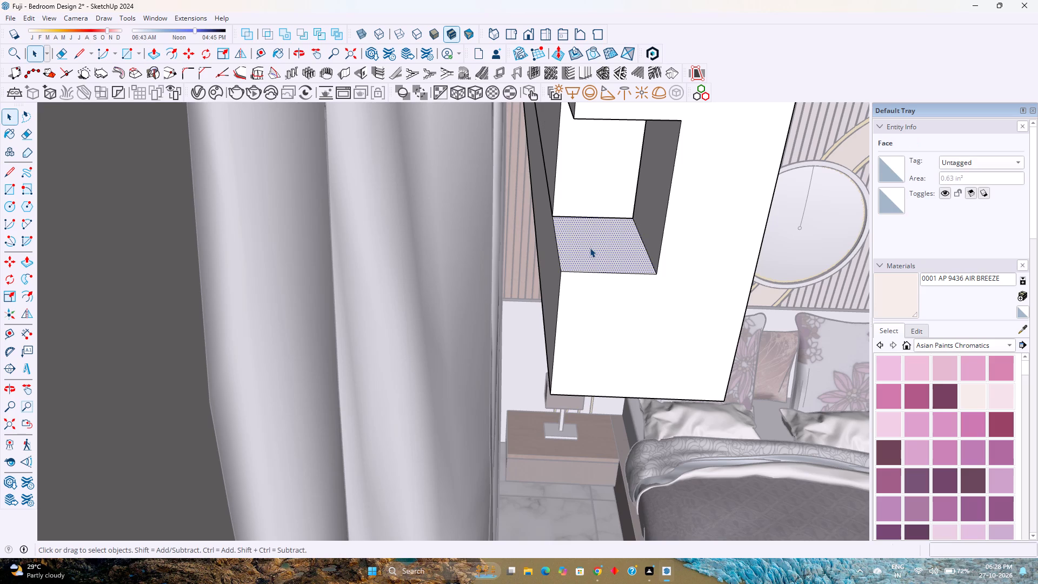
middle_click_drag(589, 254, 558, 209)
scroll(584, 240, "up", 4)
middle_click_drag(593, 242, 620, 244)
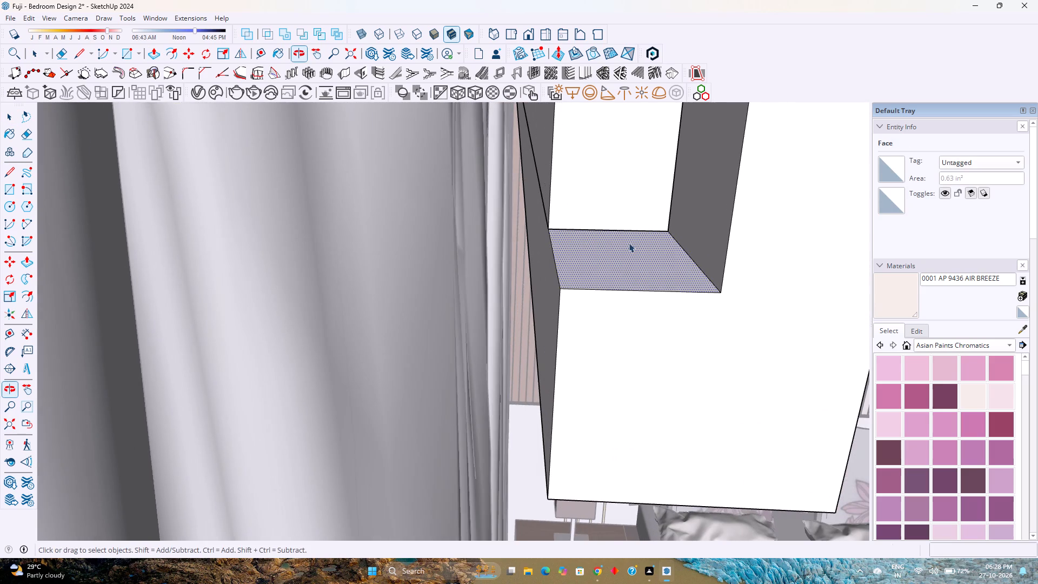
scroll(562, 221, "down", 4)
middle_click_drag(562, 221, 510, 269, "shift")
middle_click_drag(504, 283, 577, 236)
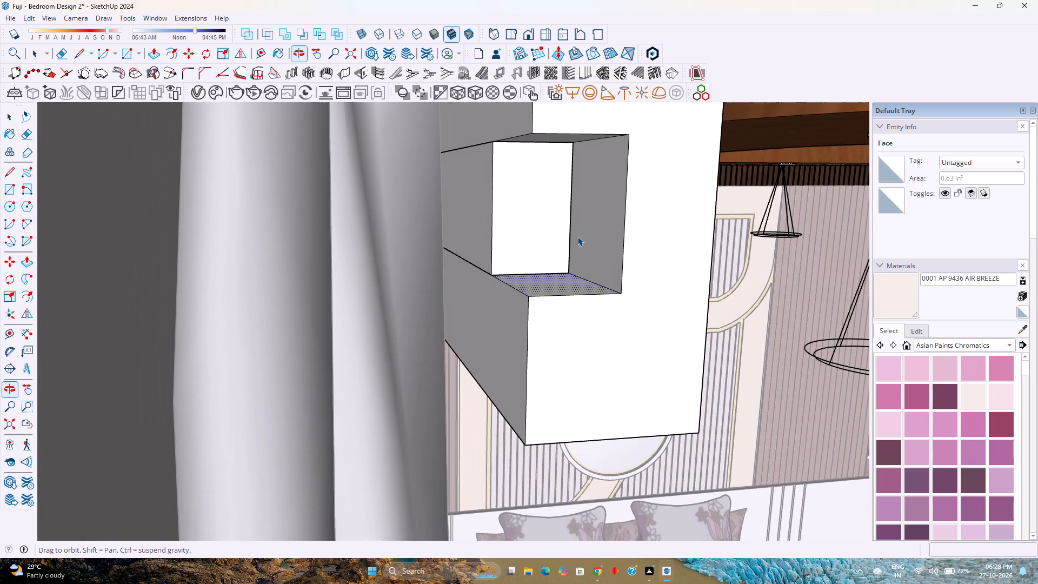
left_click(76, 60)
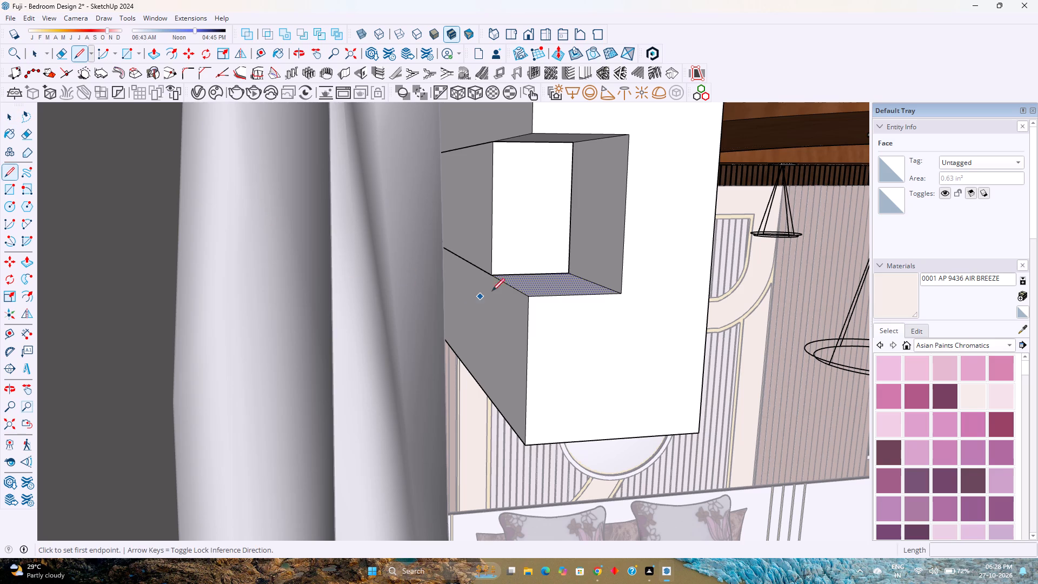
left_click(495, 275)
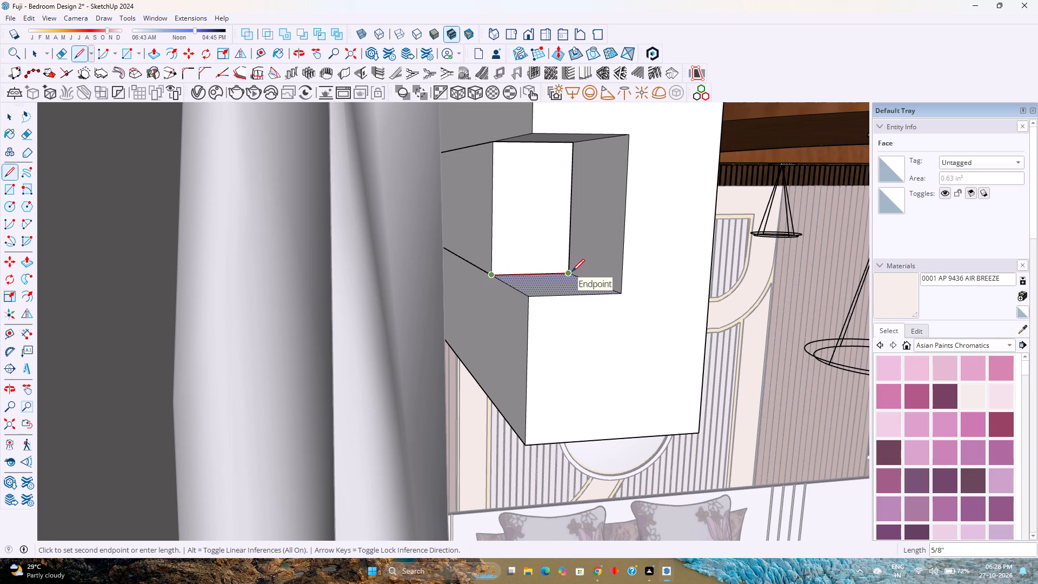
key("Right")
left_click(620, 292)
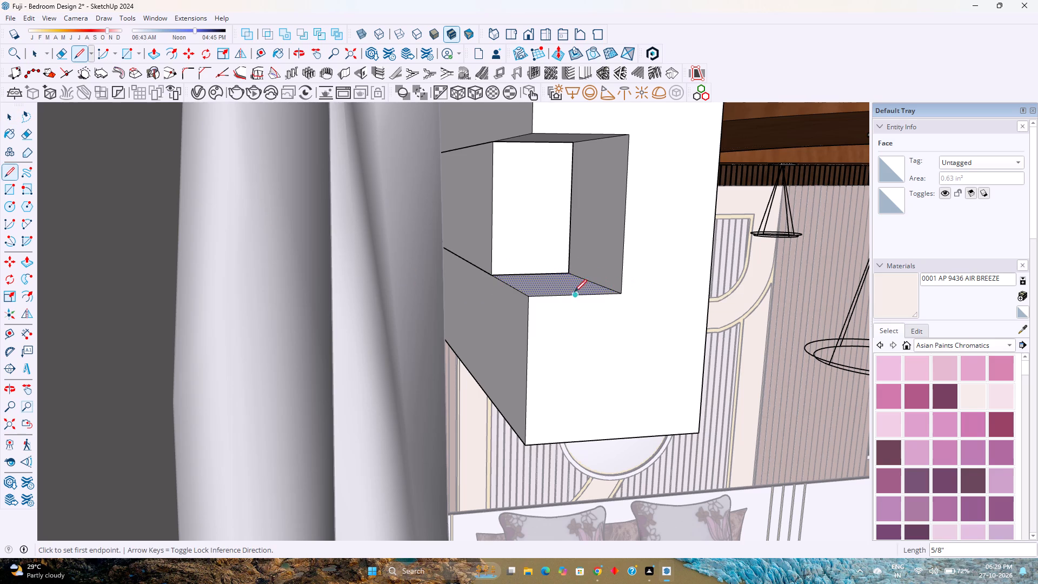
Fill the groove's end pocket by raising its small floor face 1" to the top corner, and erase the leftover seam edge.
key("p")
left_click(558, 288)
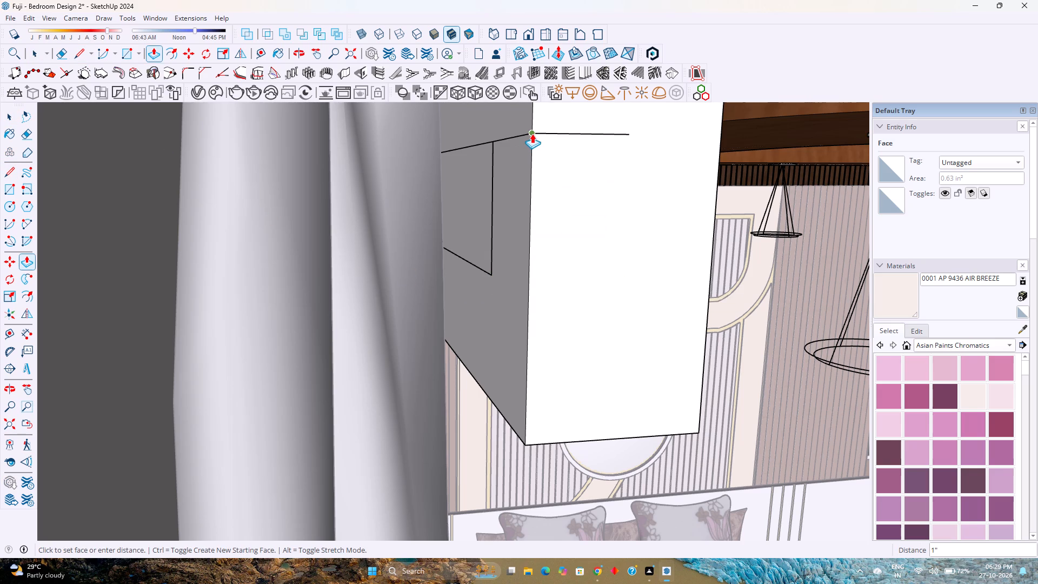
left_click(532, 134)
key("e")
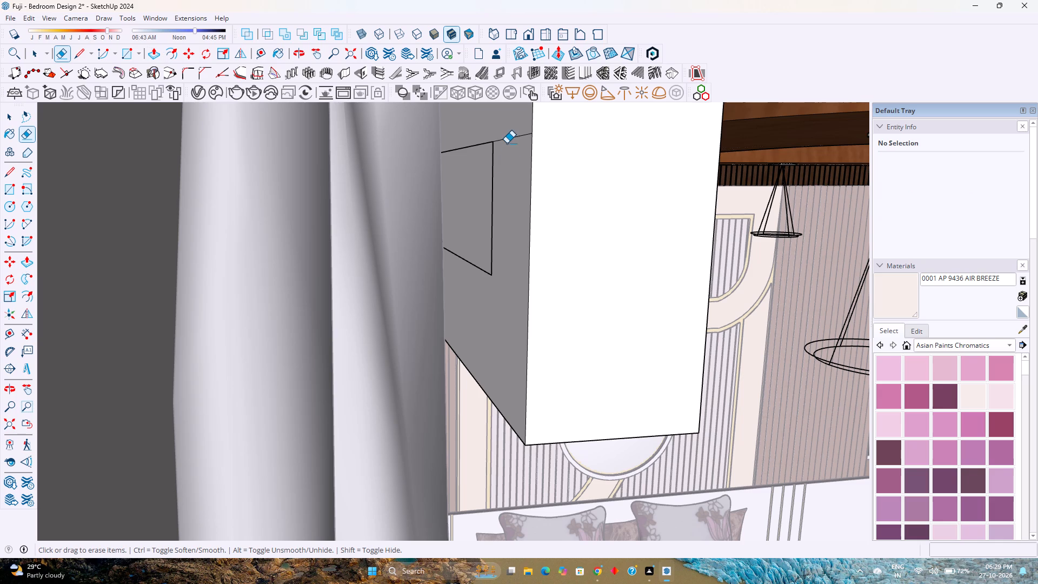
left_click(508, 139)
Apply the V-Ray material False ceiling Light to the strip group in the groove.
key("space")
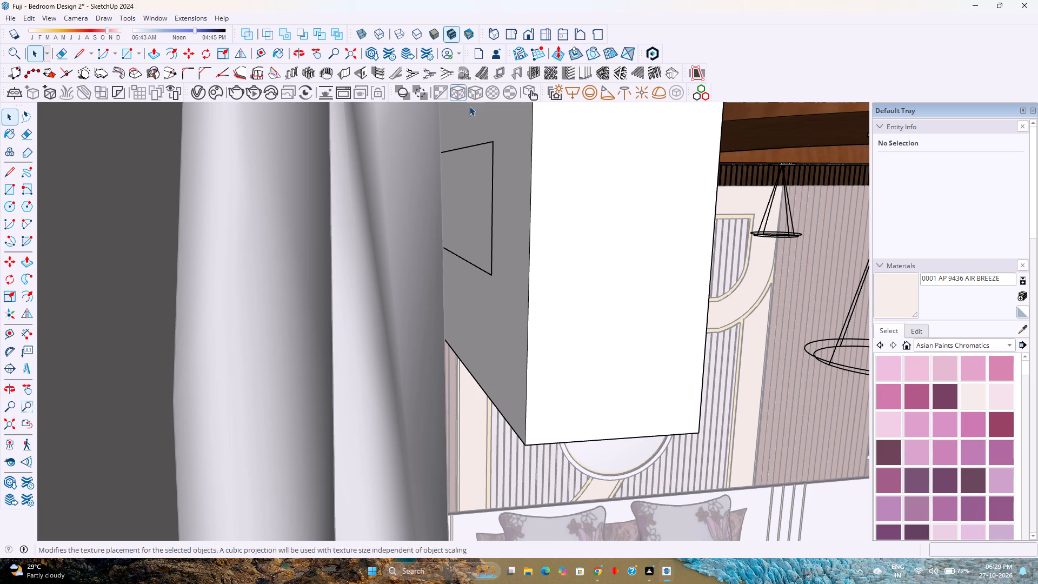
left_click(476, 204)
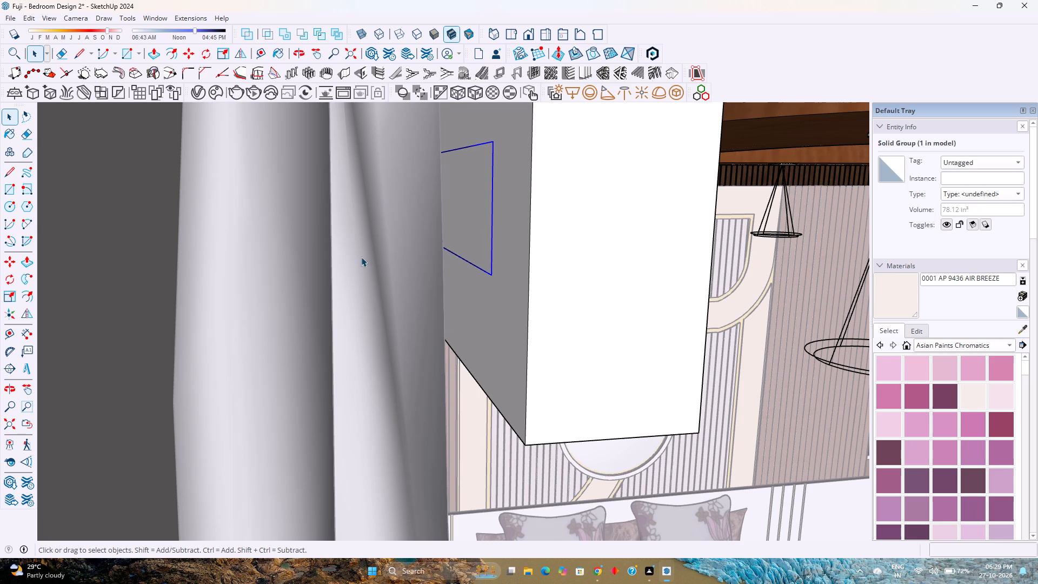
left_click(201, 97)
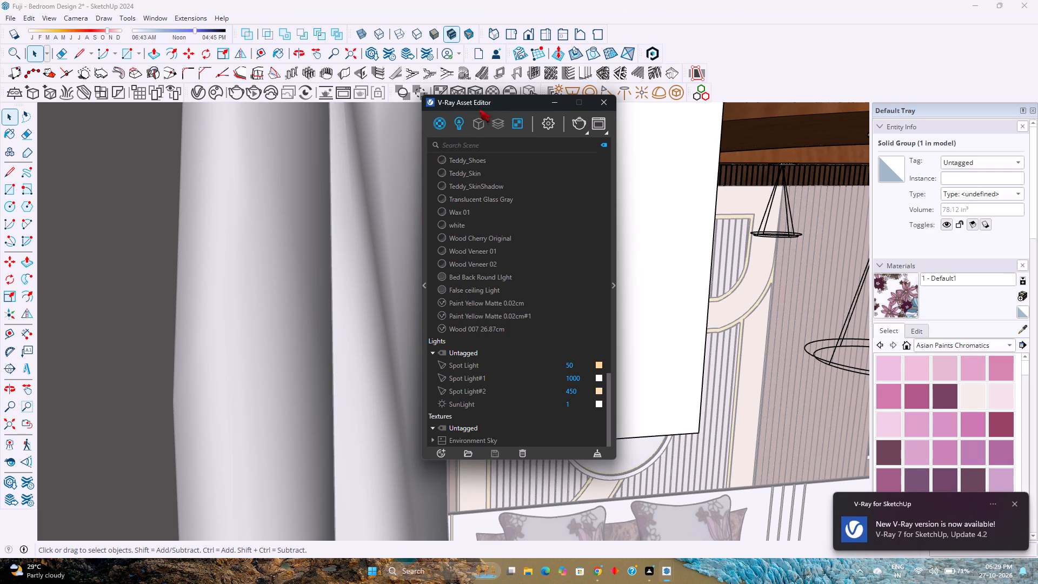
left_click_drag(492, 101, 290, 95)
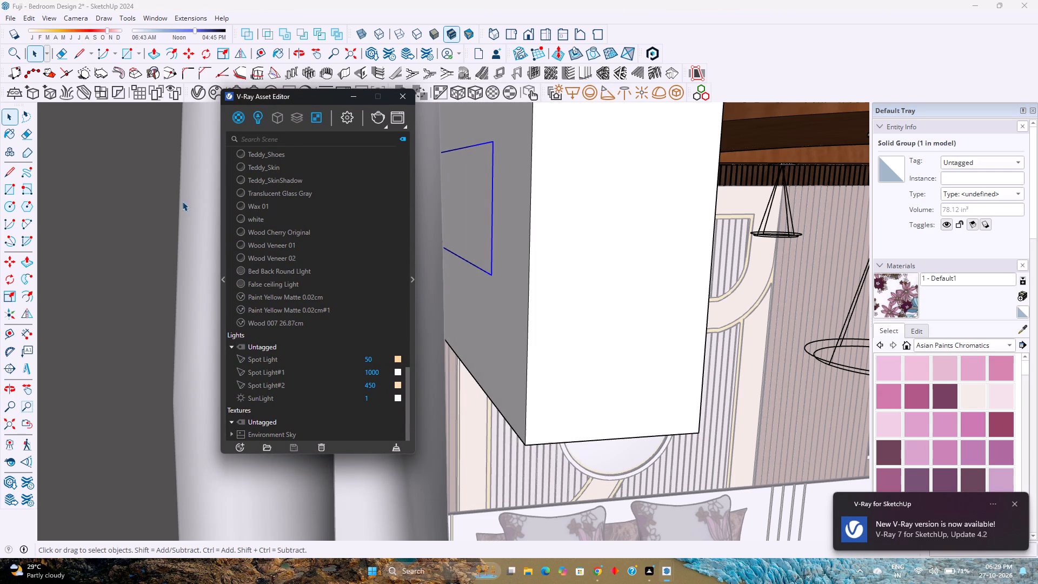
left_click(269, 282)
right_click(269, 282)
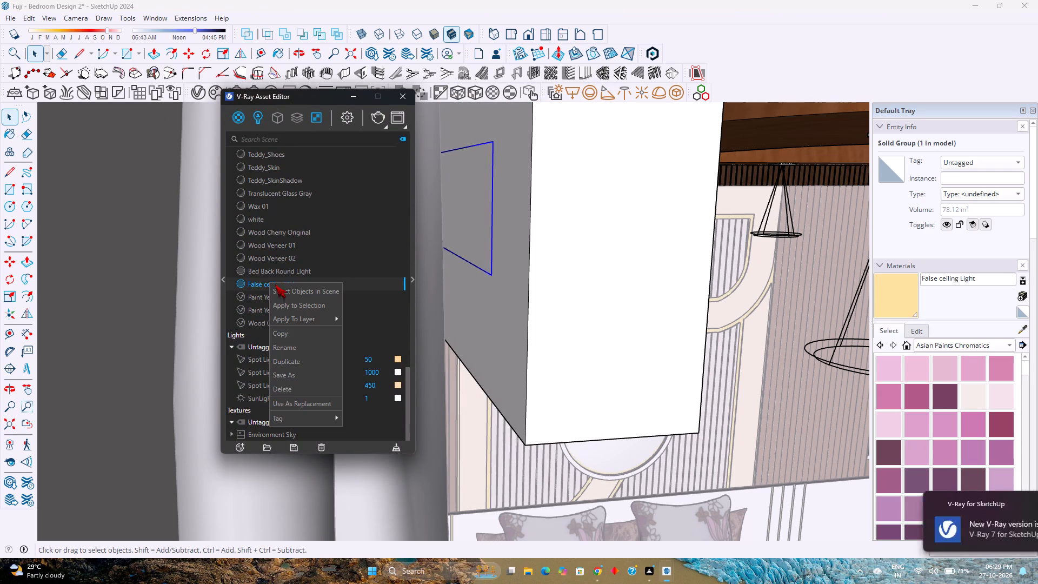
left_click(319, 303)
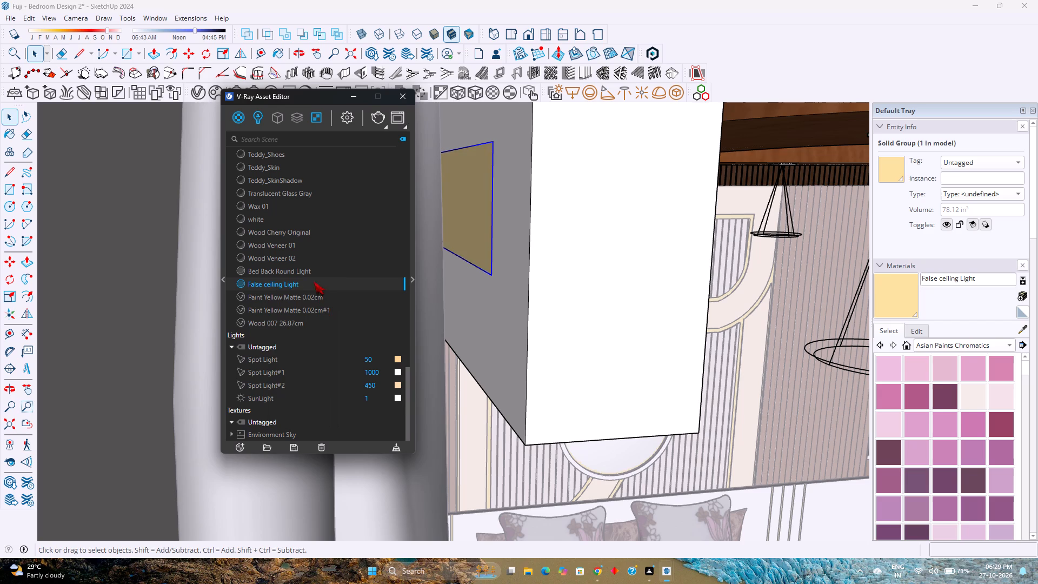
left_click(400, 92)
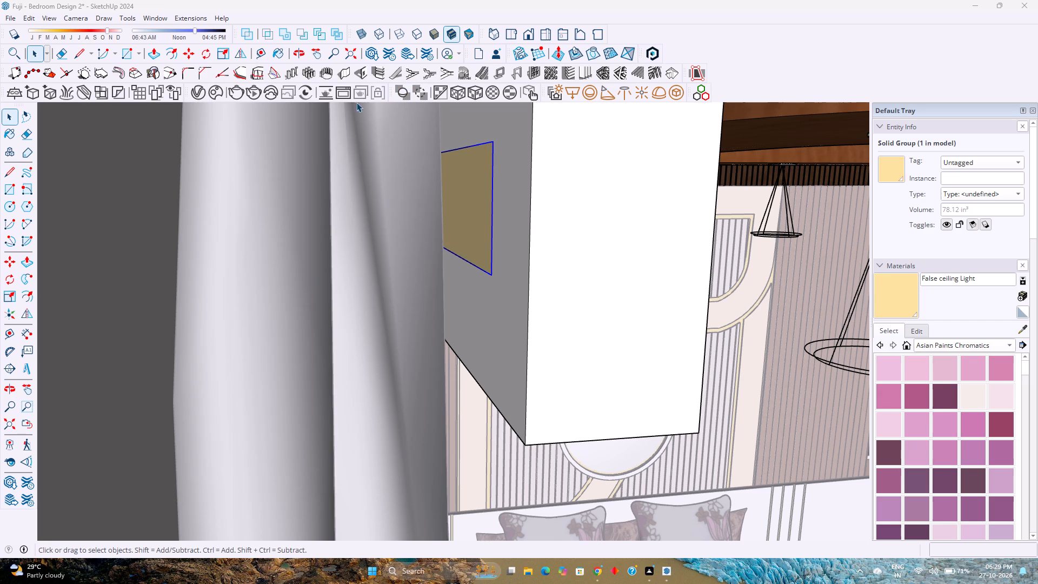
Deselect the strip, leave the open groups and return to the standard front view of the bedroom.
key("Escape")
scroll(352, 181, "down", 9)
key("Escape")
scroll(335, 195, "down", 9)
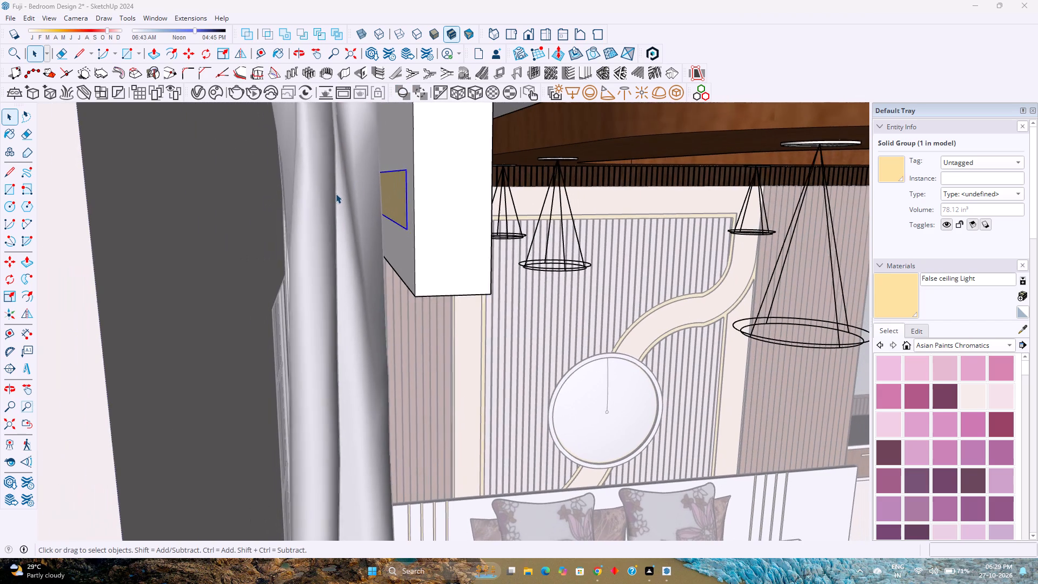
left_click(527, 37)
left_click(538, 31)
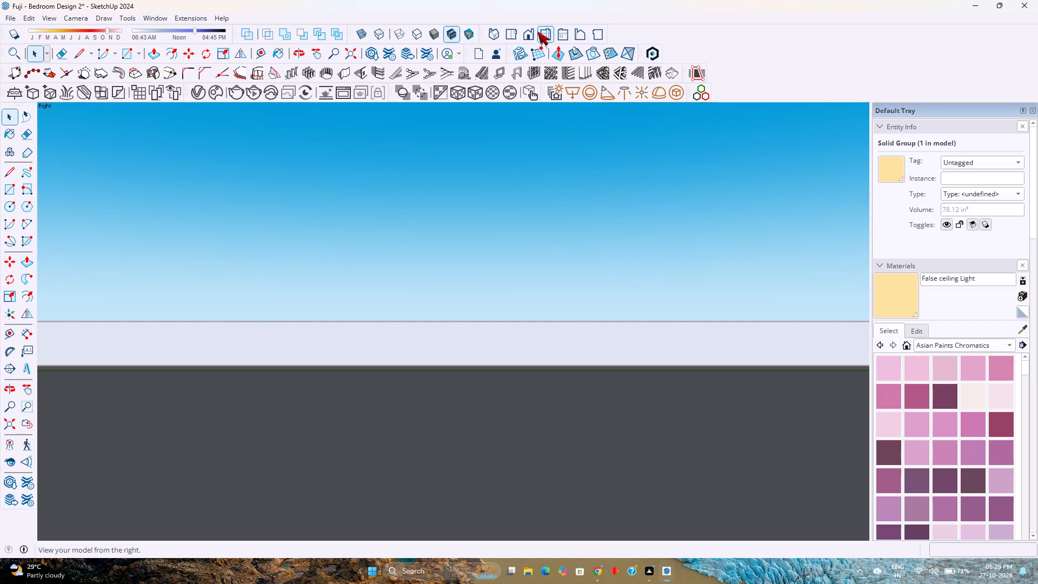
left_click(508, 34)
left_click(527, 34)
scroll(418, 179, "down", 6)
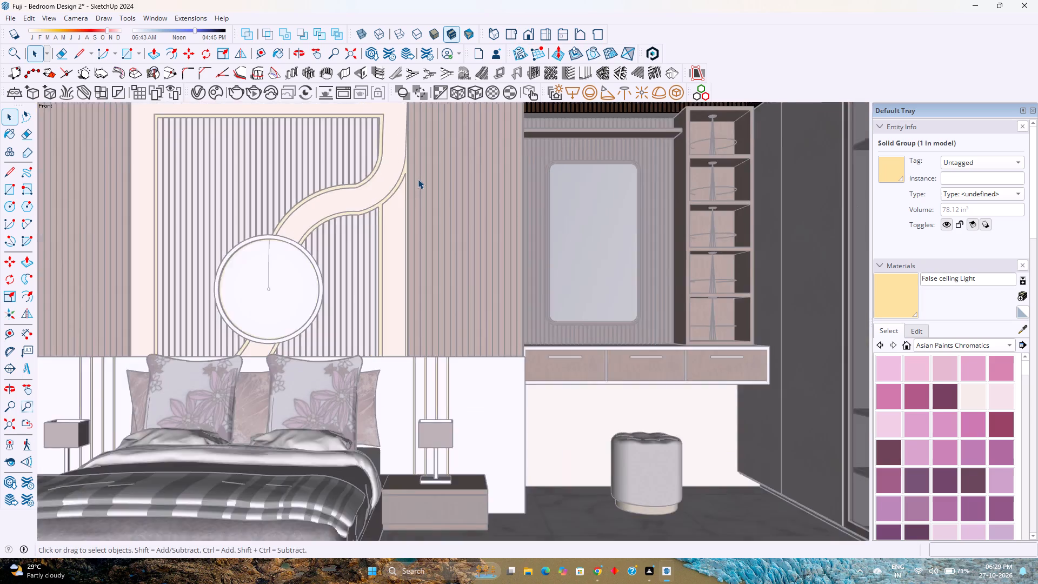
scroll(418, 179, "down", 7)
key("Escape")
scroll(390, 170, "up", 3)
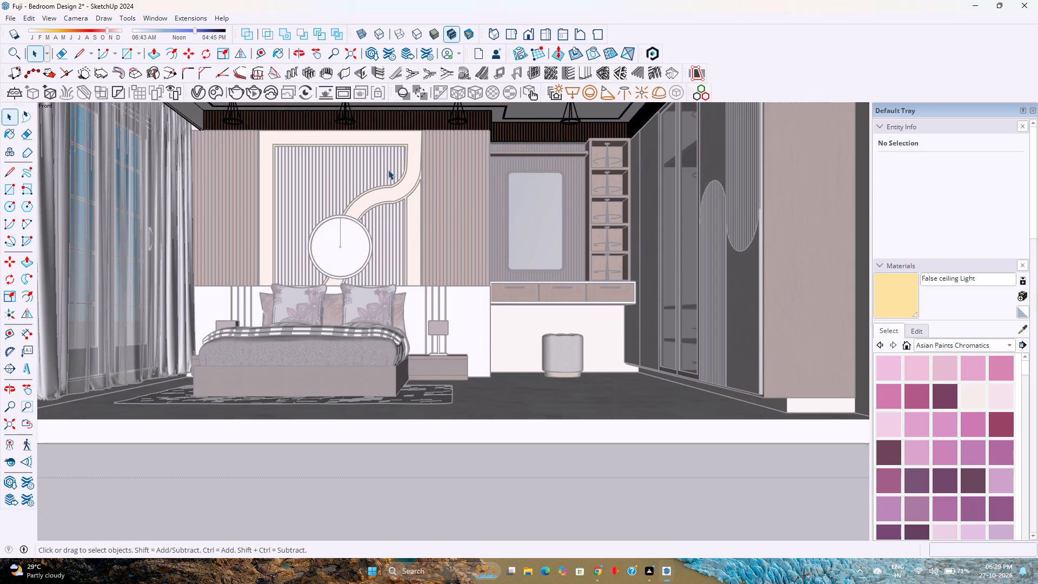
key("Escape")
key("Escape")
scroll(377, 201, "up", 1)
middle_click_drag(377, 202, 377, 227)
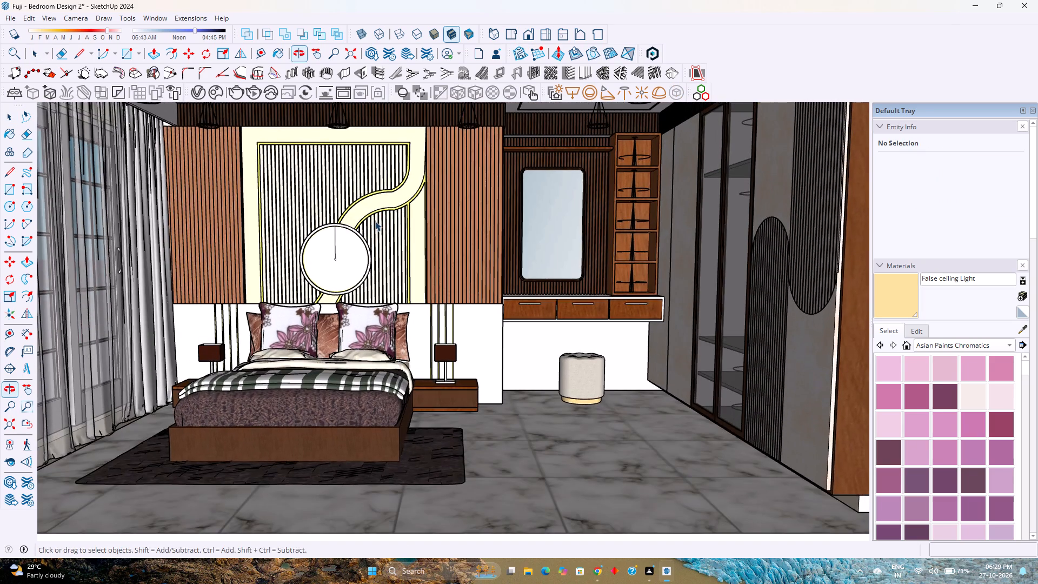
Open the room group and start an interactive V-Ray render of the bedroom framed from the front.
scroll(375, 216, "down", 4)
middle_click_drag(375, 212, 384, 271, "shift")
middle_click_drag(384, 270, 384, 260)
middle_click(384, 259)
double_click(408, 150)
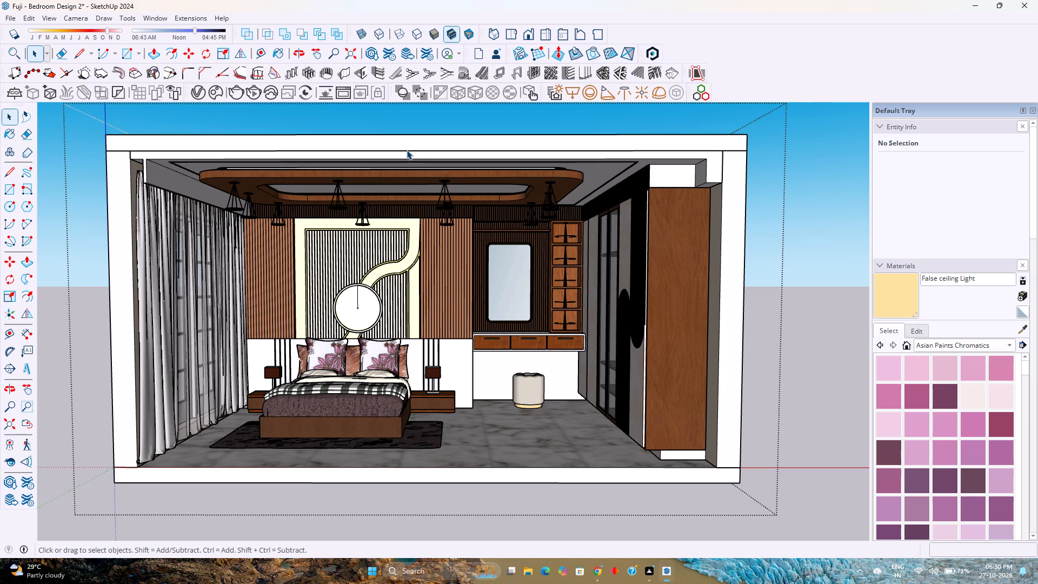
left_click(521, 31)
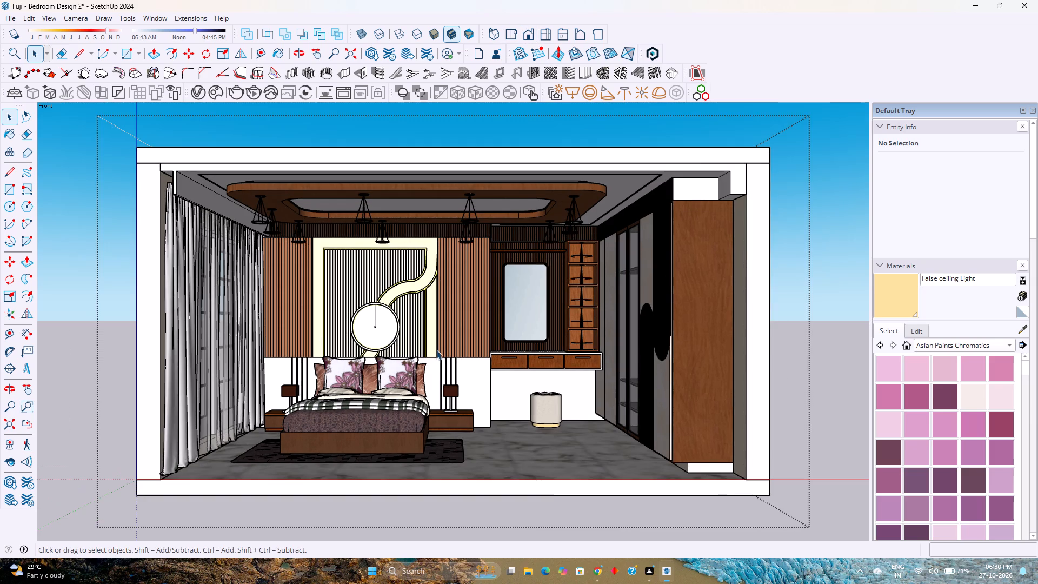
scroll(454, 348, "up", 2)
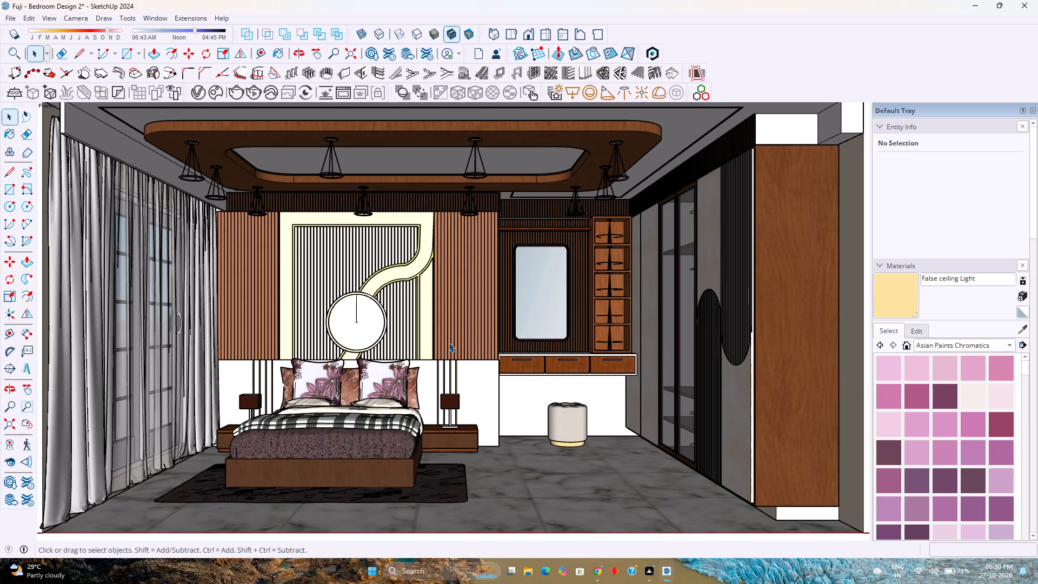
middle_click_drag(413, 320, 429, 318, "shift")
middle_click(435, 322, "shift")
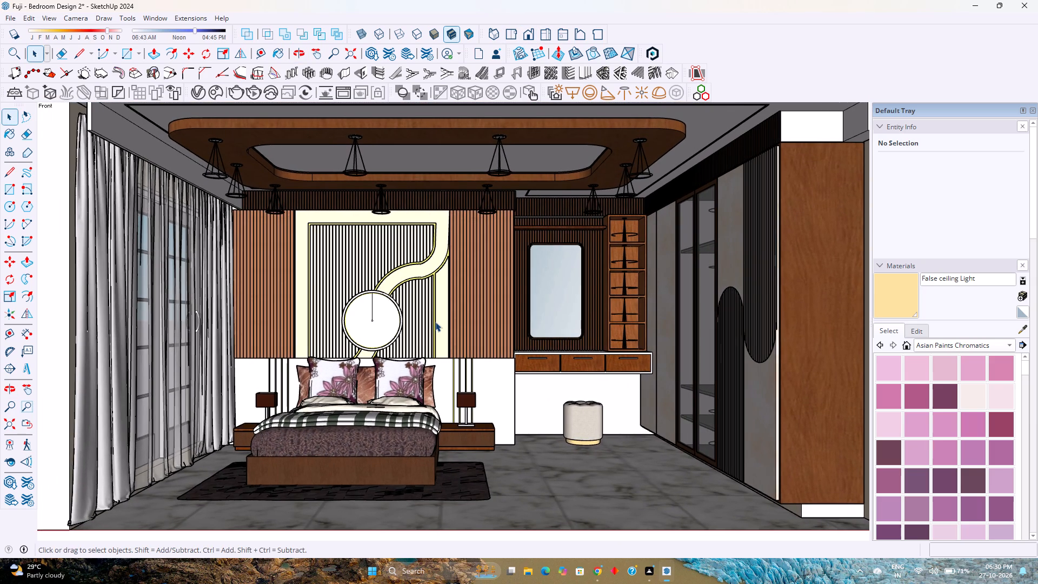
scroll(435, 322, "up", 1)
middle_click(430, 320, "shift")
middle_click(432, 320, "shift")
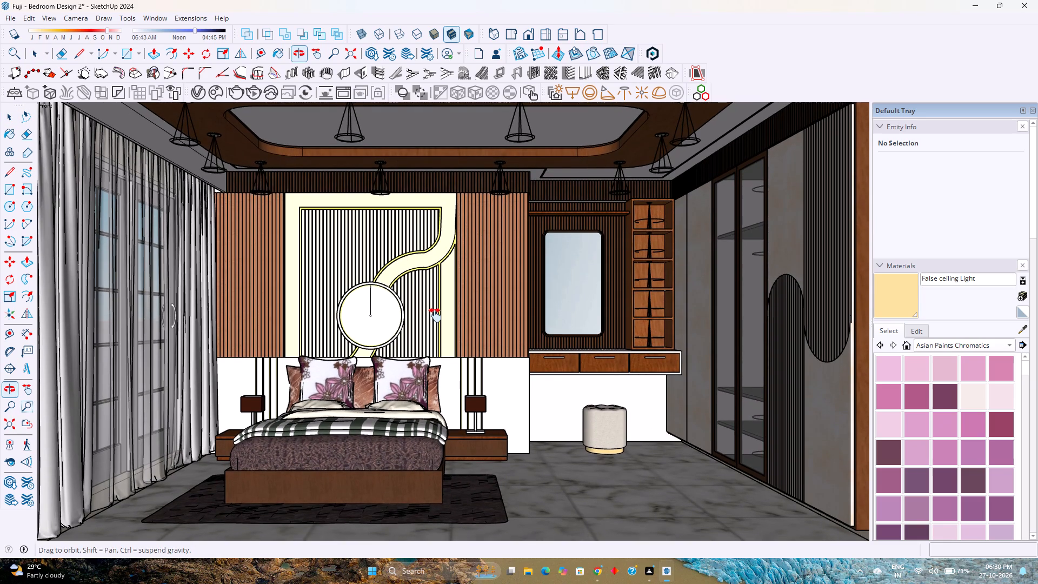
middle_click(435, 315)
left_click(251, 94)
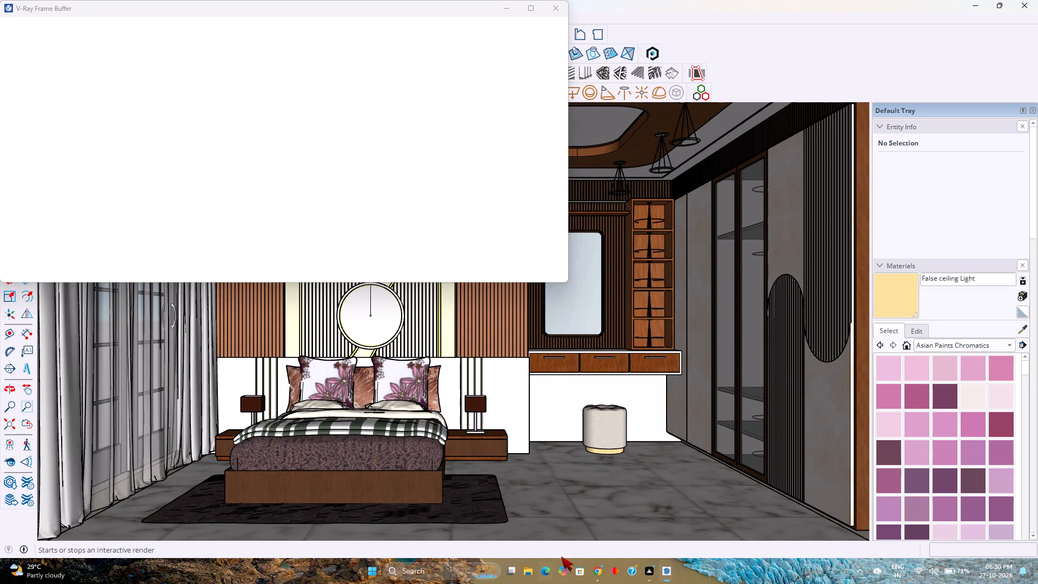
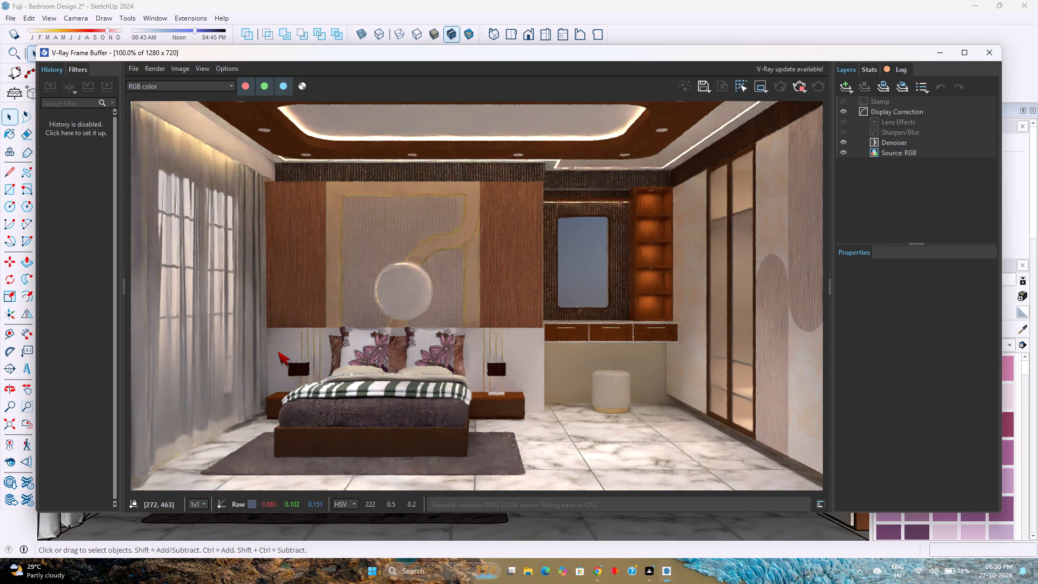
Examine the interactive render of the bedroom closely, including the headboard wall, round mirror and curtain-side lighting.
scroll(292, 293, "up", 1)
scroll(298, 282, "down", 2)
scroll(412, 311, "up", 2)
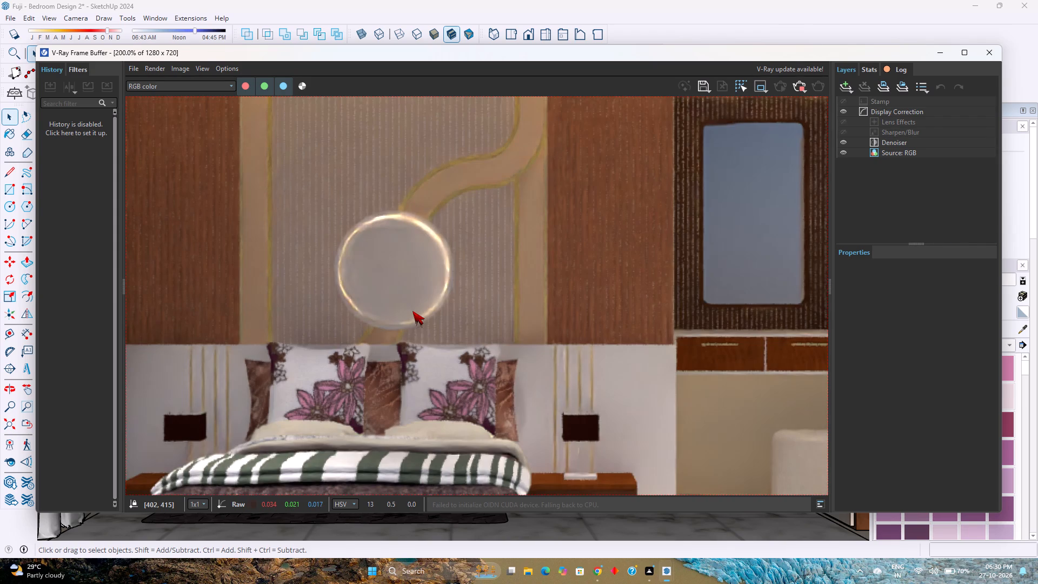
scroll(412, 311, "down", 2)
scroll(505, 319, "up", 1)
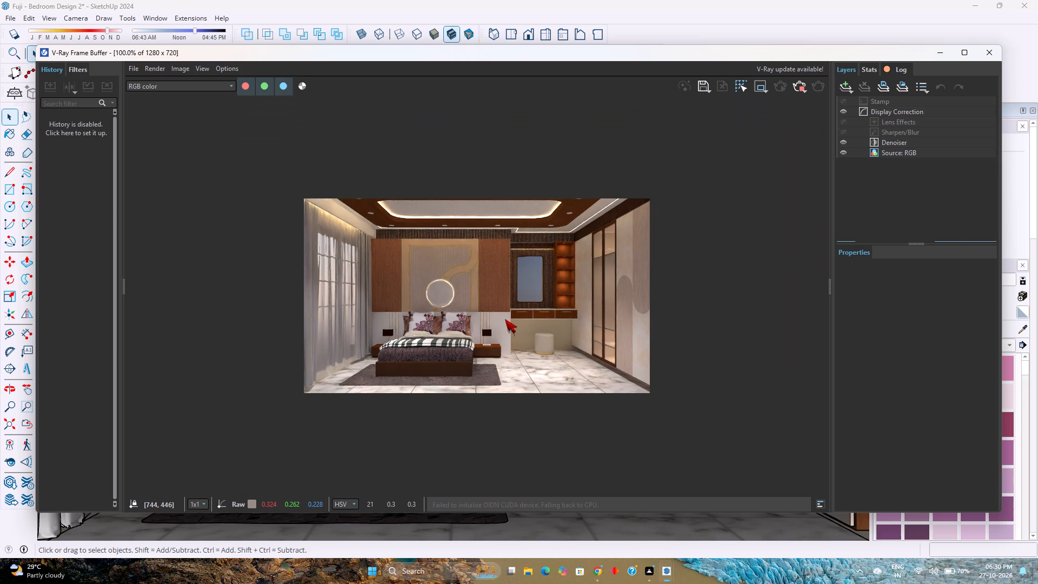
scroll(505, 319, "up", 3)
scroll(470, 308, "down", 2)
scroll(470, 308, "up", 2)
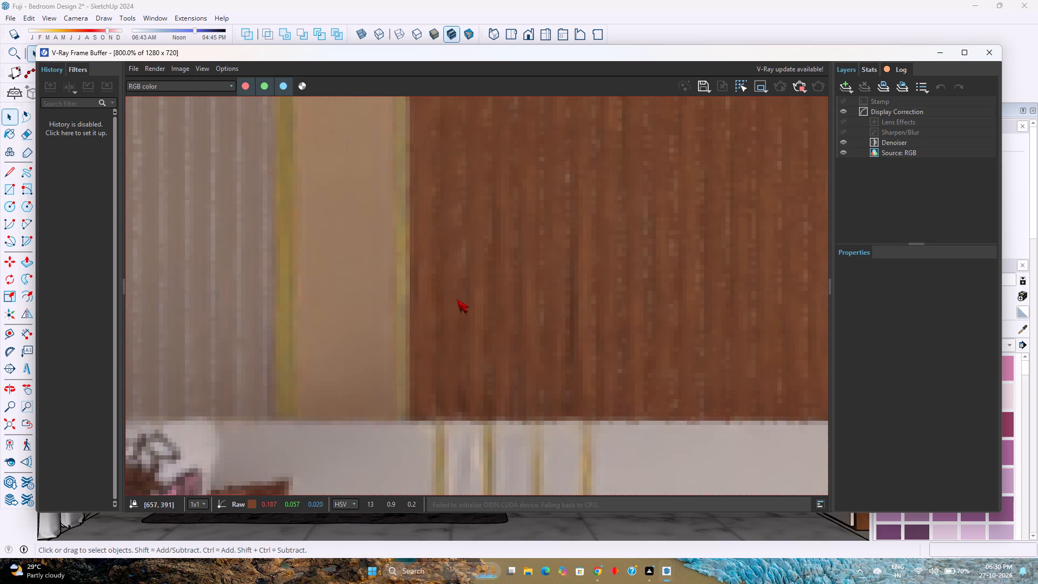
scroll(447, 293, "down", 3)
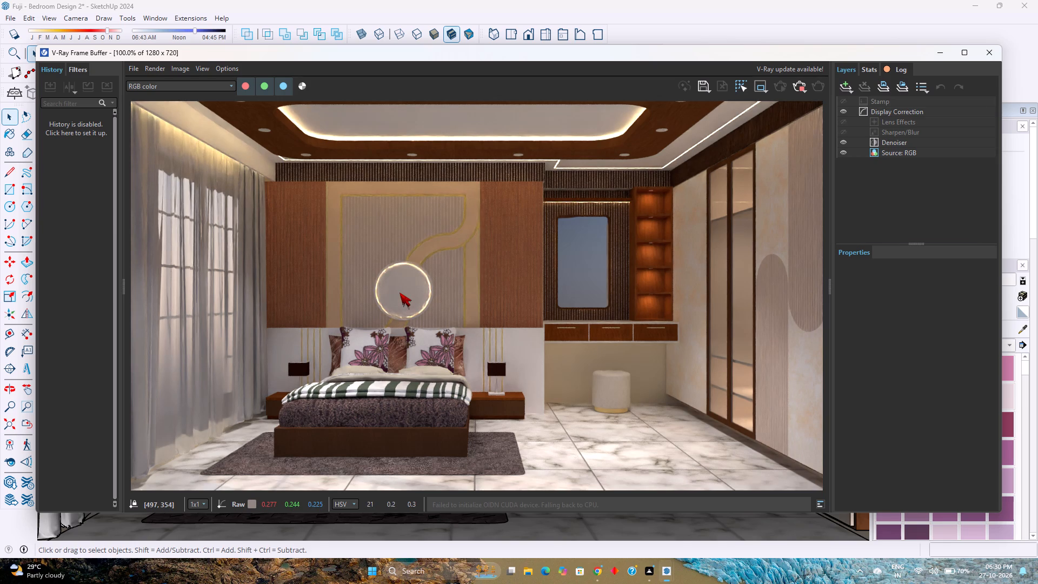
scroll(400, 293, "down", 1)
scroll(638, 282, "up", 1)
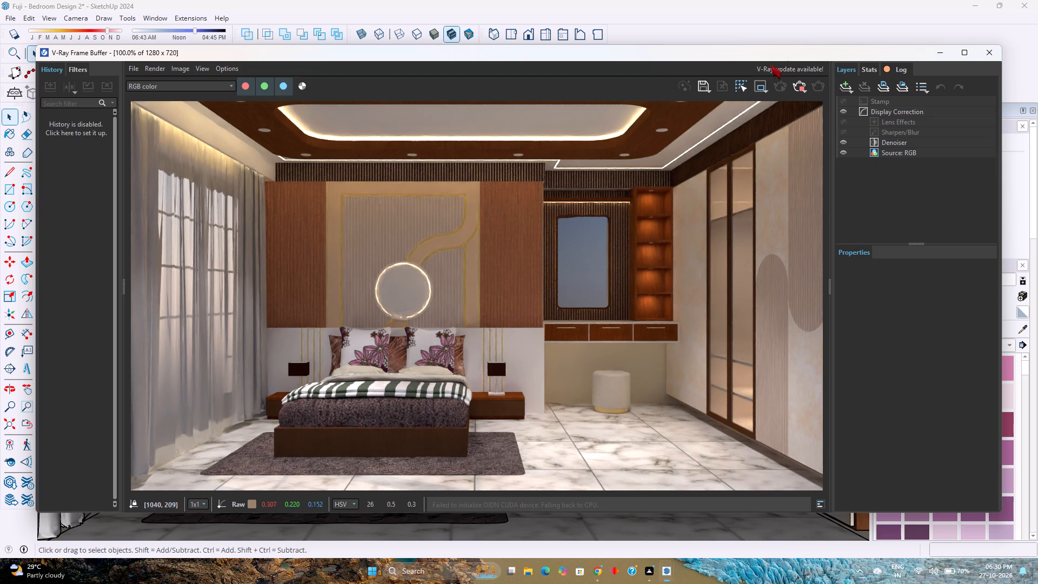
Stop the interactive render and start a full V-Ray production render of the bedroom.
left_click(802, 88)
left_click(815, 87)
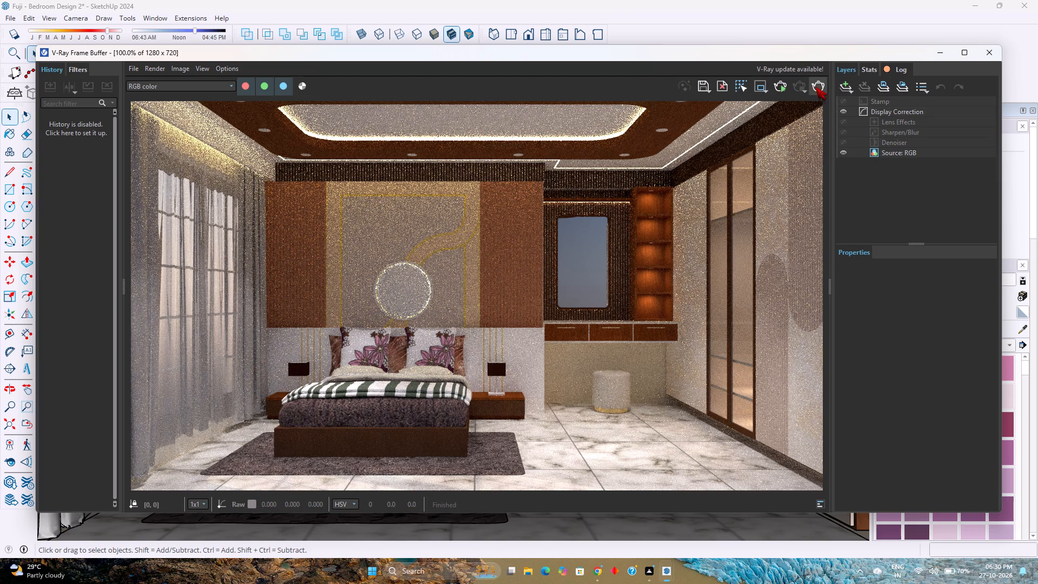
scroll(550, 239, "down", 1)
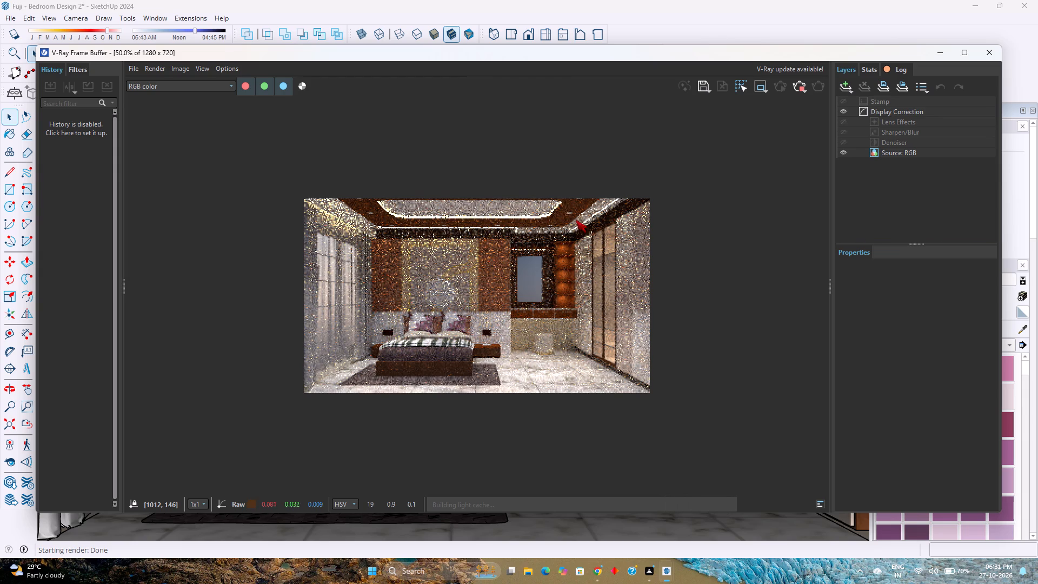
scroll(571, 282, "up", 1)
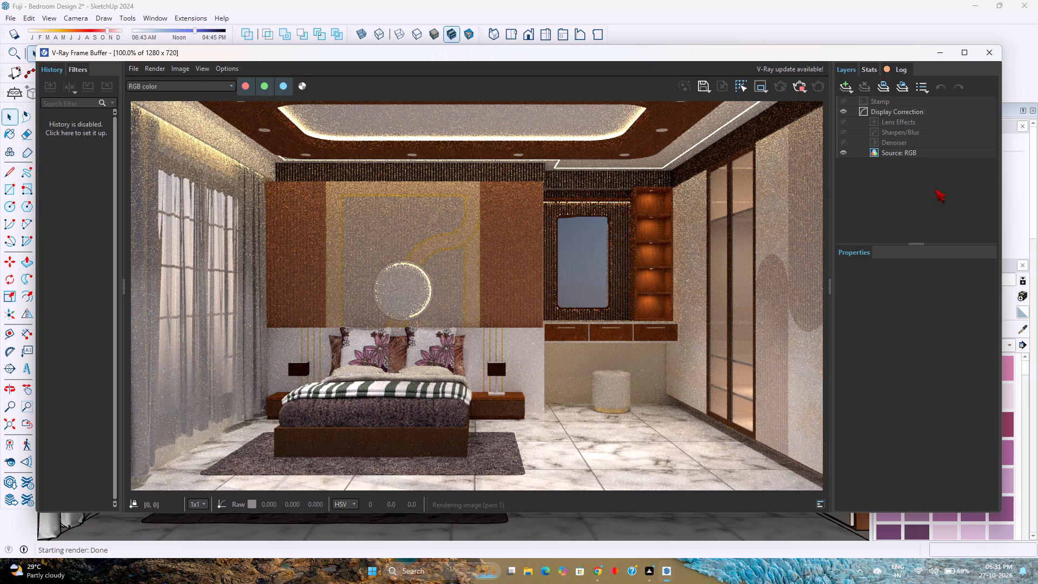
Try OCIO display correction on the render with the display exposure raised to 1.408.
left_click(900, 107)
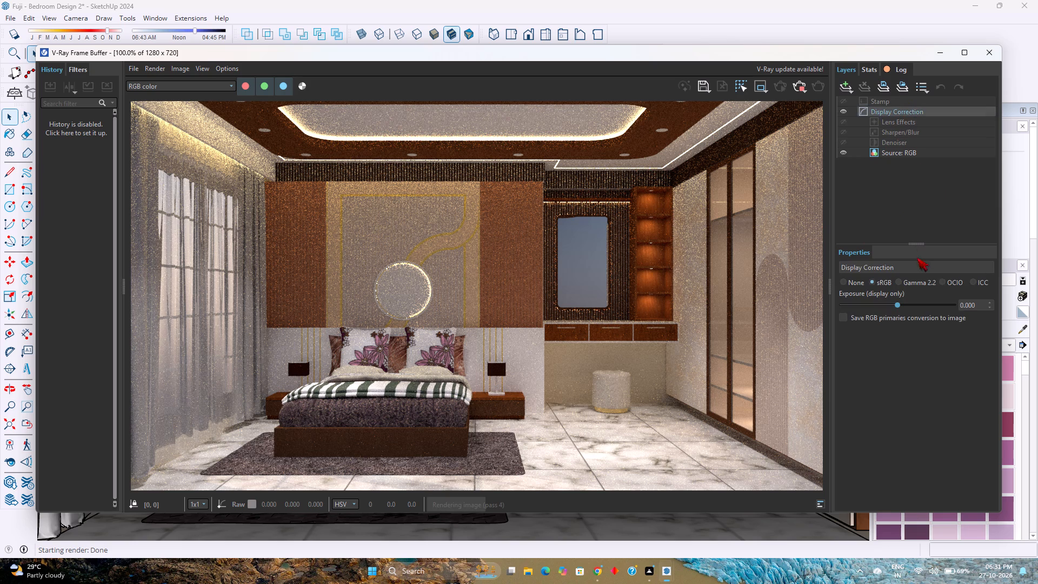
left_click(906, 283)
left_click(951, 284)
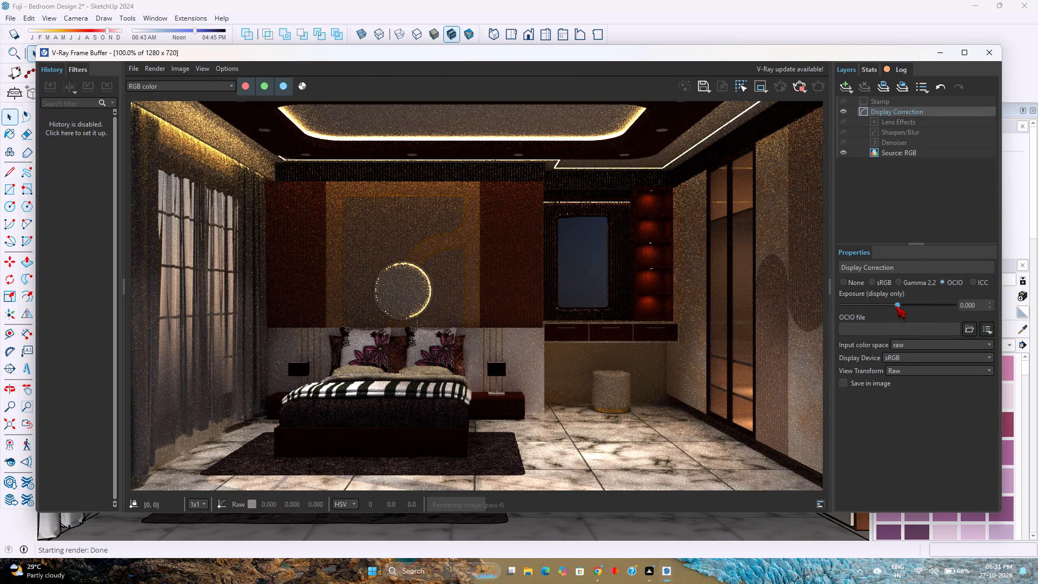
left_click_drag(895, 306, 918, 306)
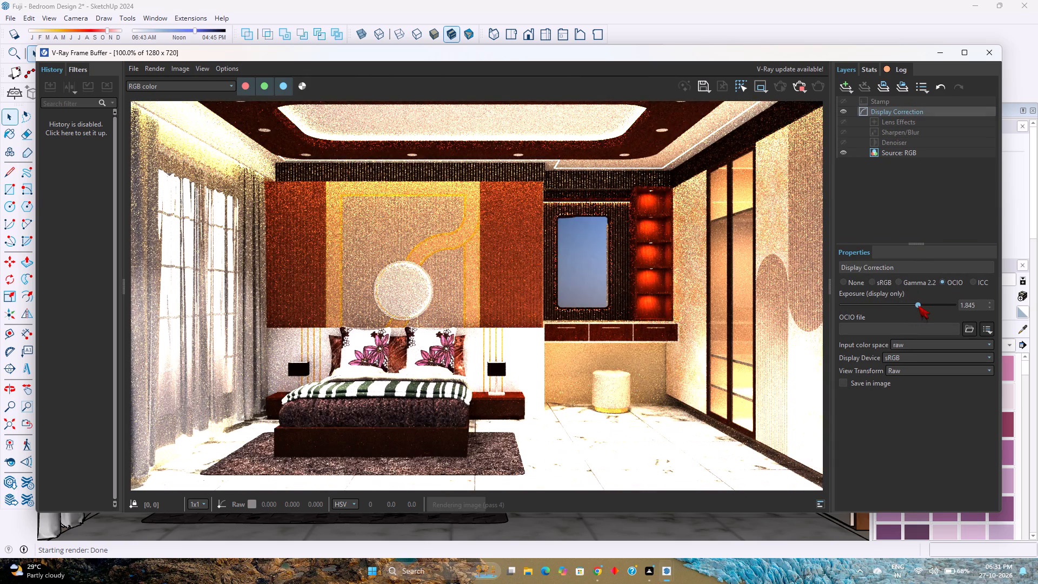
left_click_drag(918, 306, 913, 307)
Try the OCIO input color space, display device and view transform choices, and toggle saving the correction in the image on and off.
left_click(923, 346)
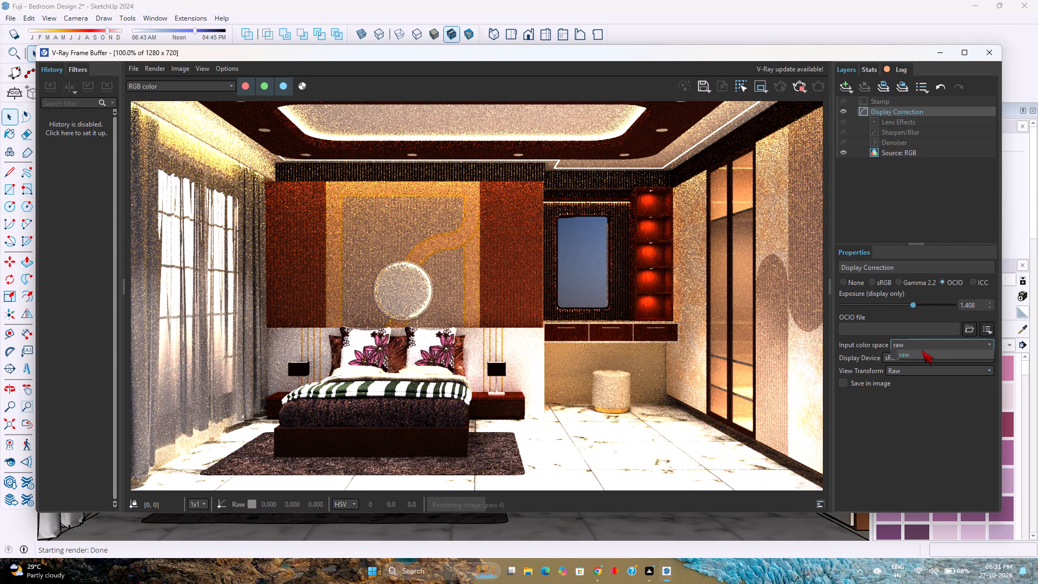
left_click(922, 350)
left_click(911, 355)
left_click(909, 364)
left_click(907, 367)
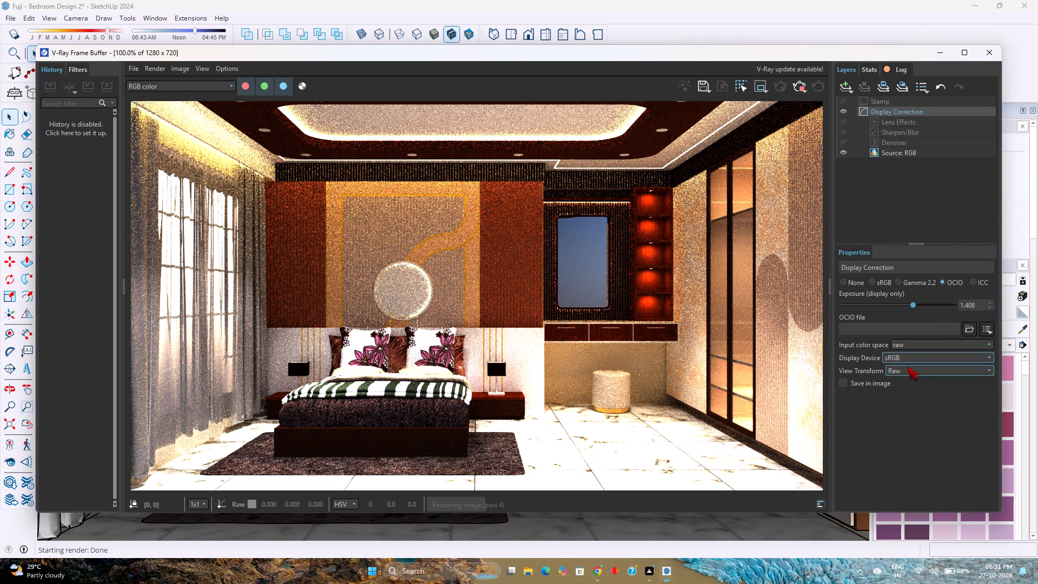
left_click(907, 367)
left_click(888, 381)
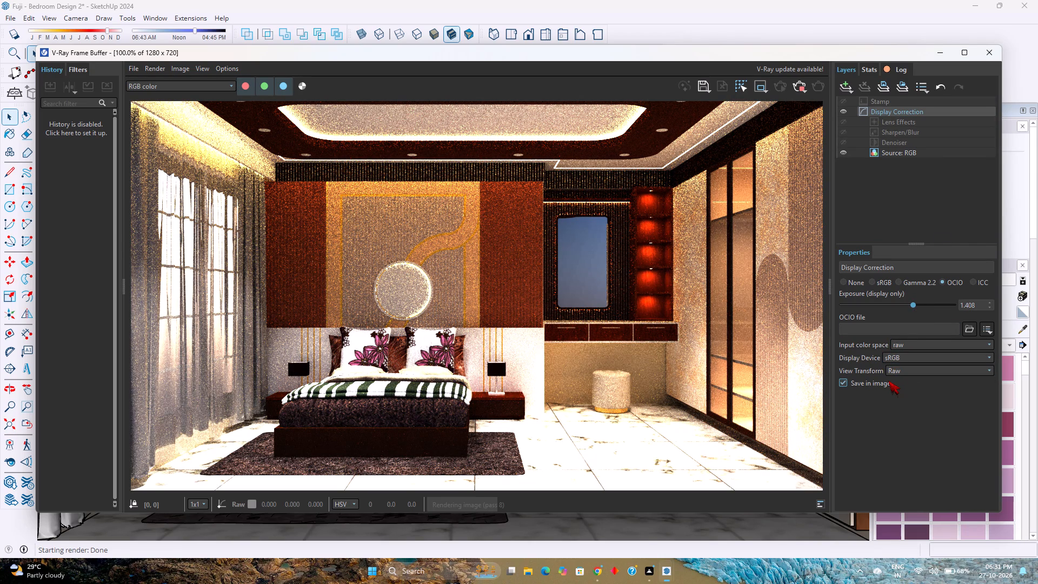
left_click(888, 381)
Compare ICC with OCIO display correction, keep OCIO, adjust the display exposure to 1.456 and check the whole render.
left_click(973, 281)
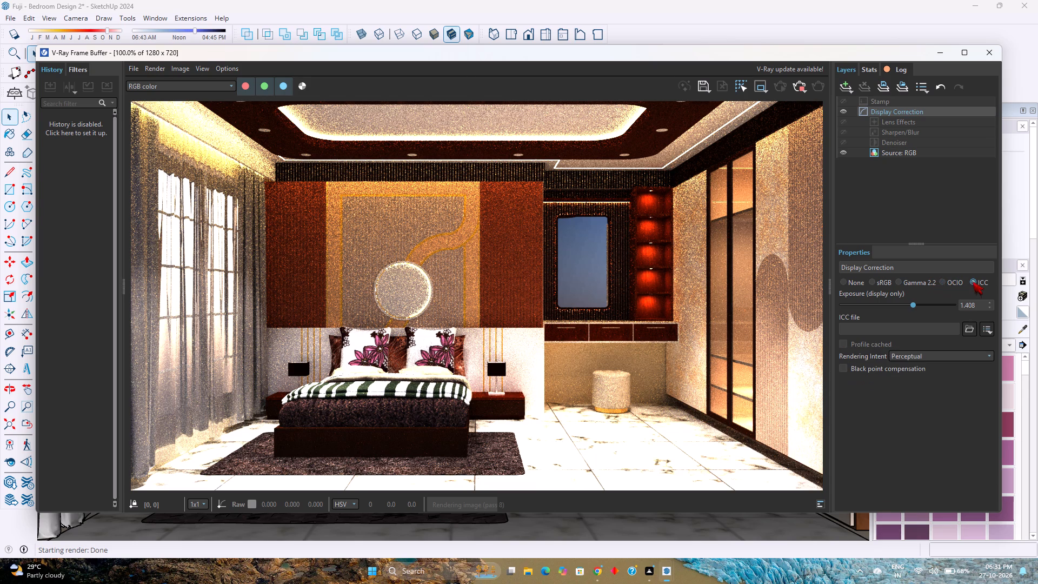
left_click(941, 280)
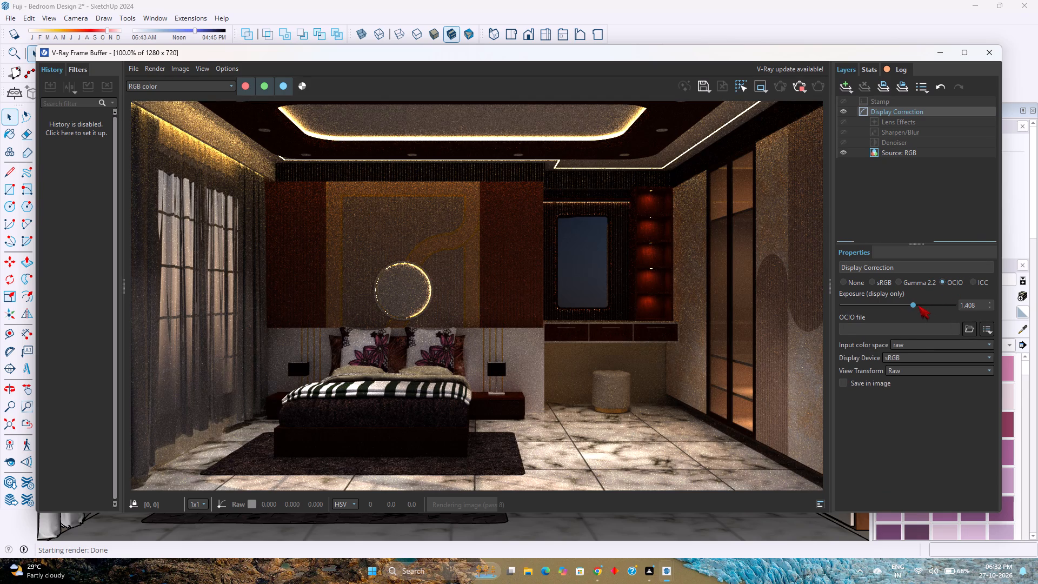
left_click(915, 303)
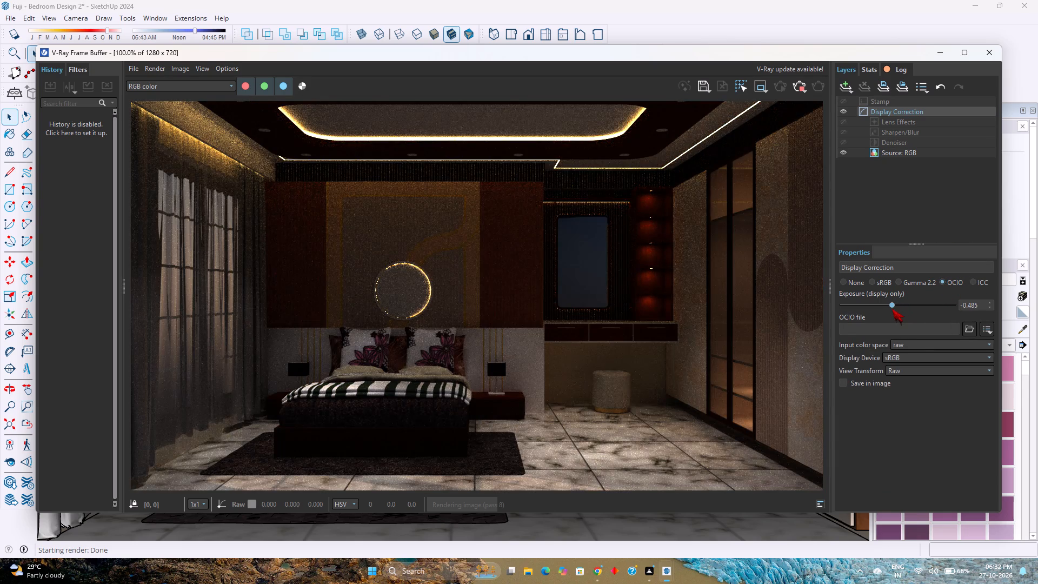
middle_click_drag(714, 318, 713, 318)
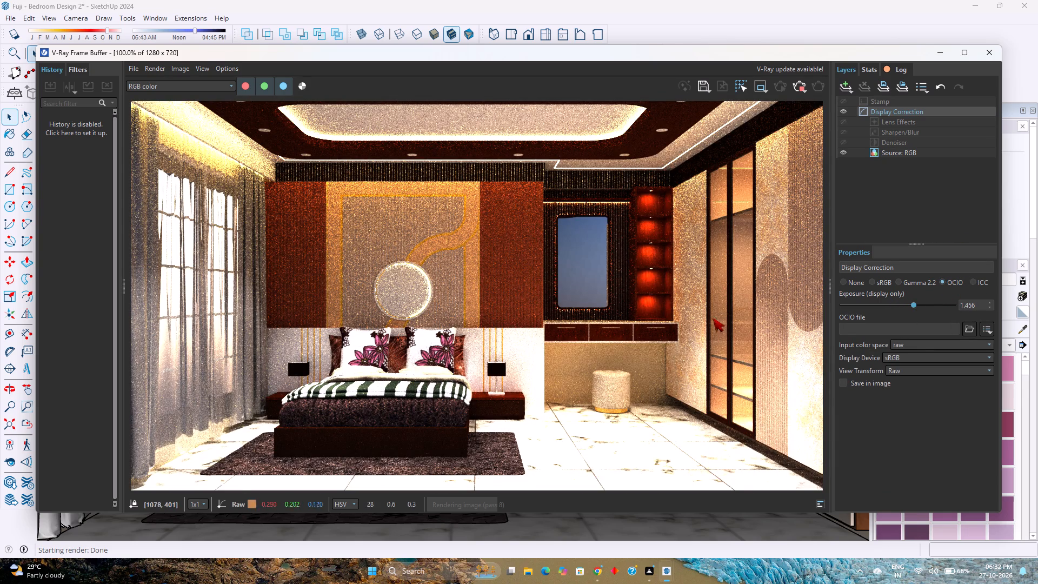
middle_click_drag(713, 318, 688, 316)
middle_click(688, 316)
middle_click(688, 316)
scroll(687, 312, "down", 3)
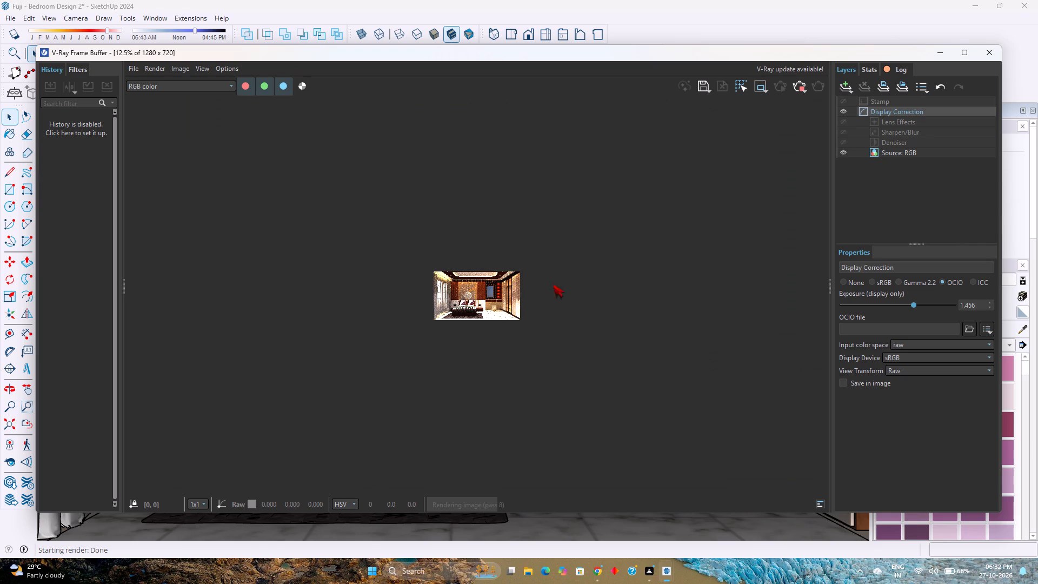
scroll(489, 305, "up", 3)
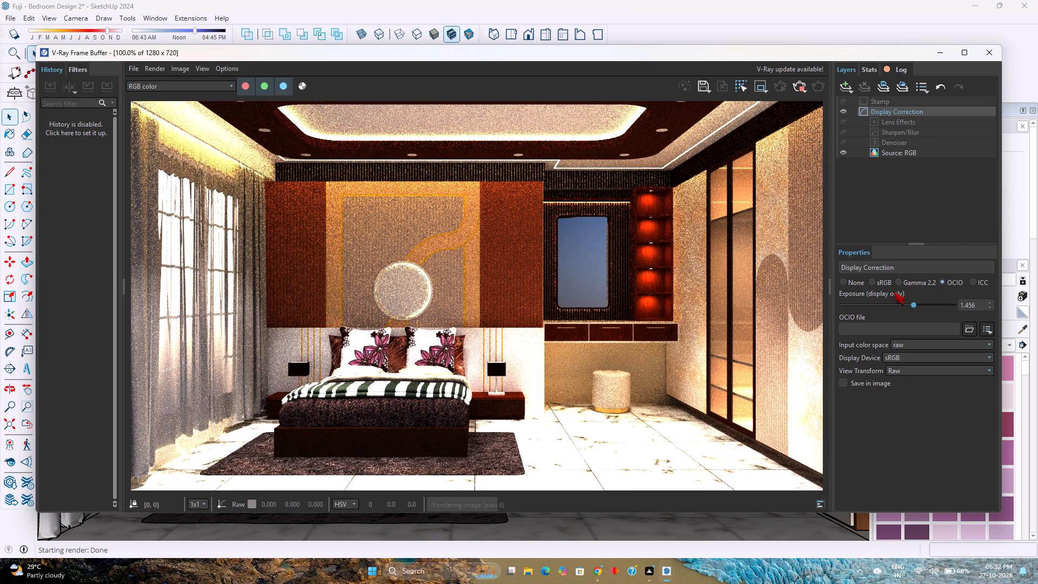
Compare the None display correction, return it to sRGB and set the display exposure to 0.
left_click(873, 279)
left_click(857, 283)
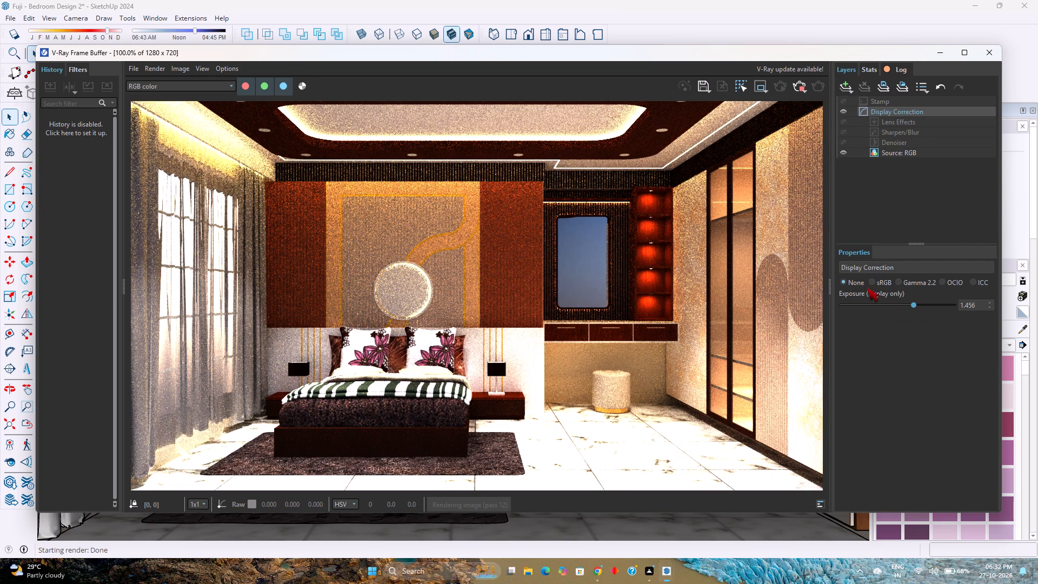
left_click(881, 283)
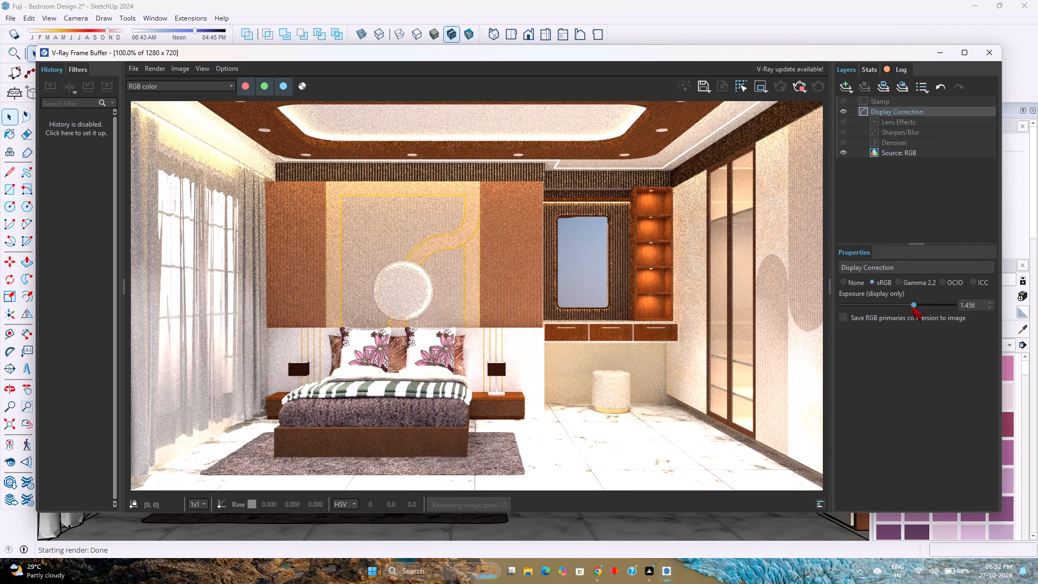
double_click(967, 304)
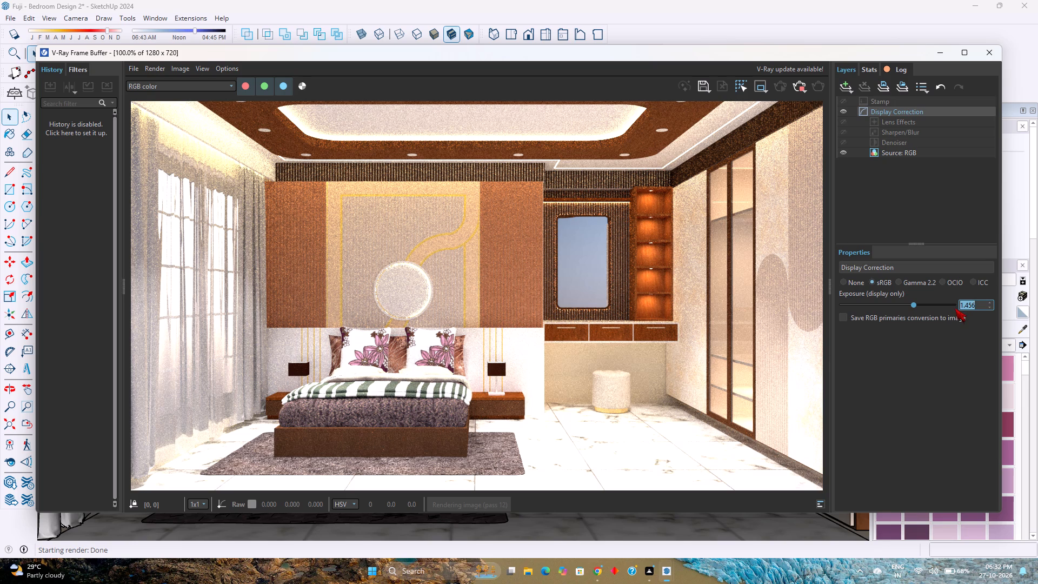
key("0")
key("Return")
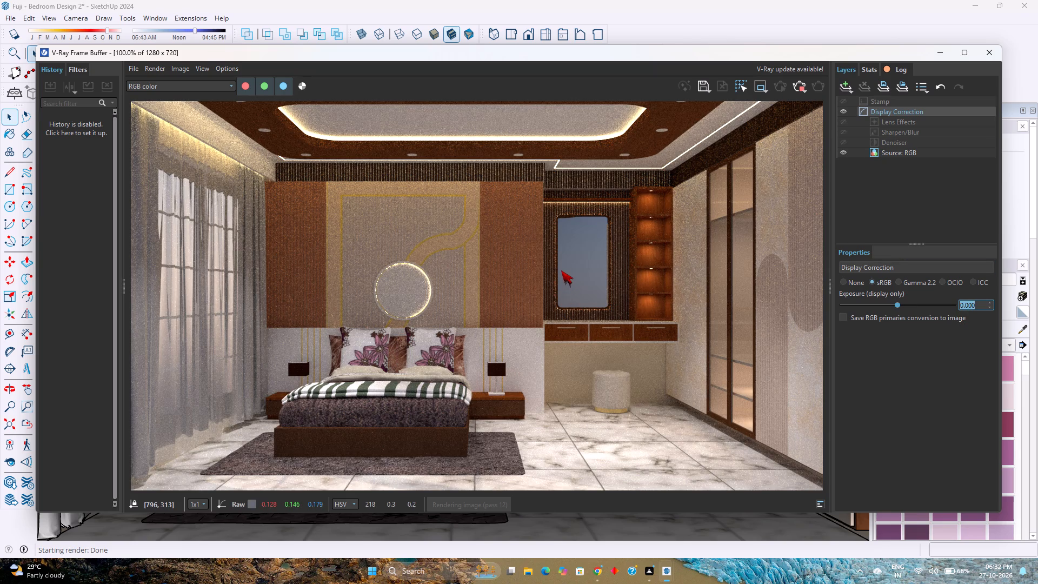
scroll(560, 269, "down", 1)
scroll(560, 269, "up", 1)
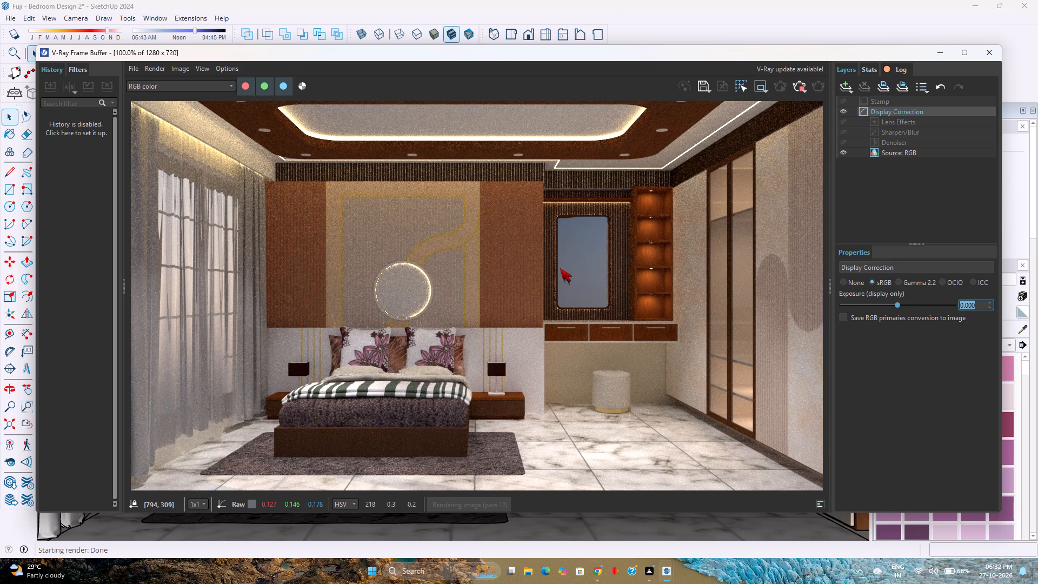
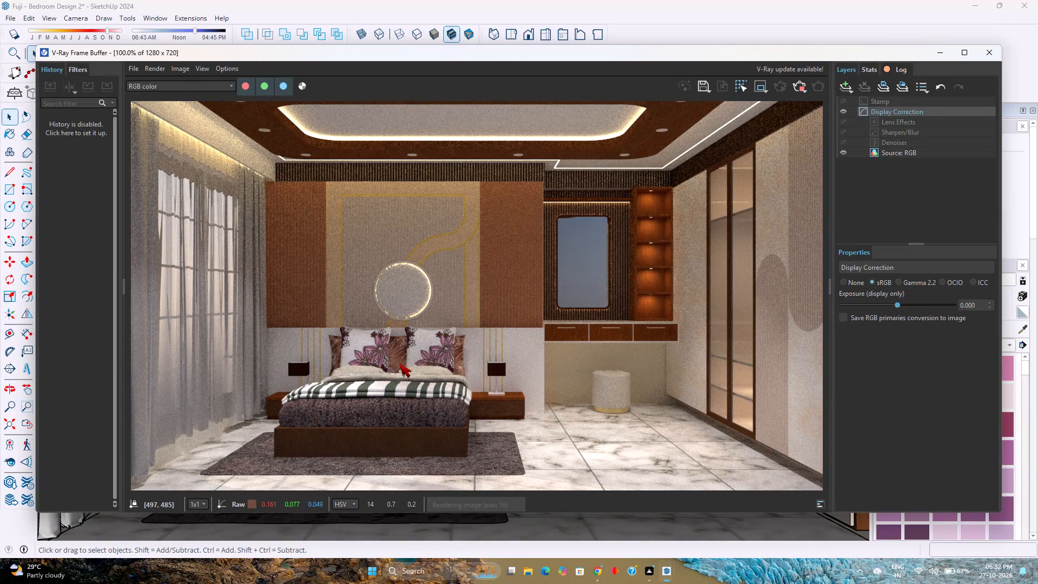
Examine the bedroom render with sRGB display correction, checking the bed and pillow area up close and the whole image.
scroll(400, 363, "up", 2)
scroll(400, 363, "down", 1)
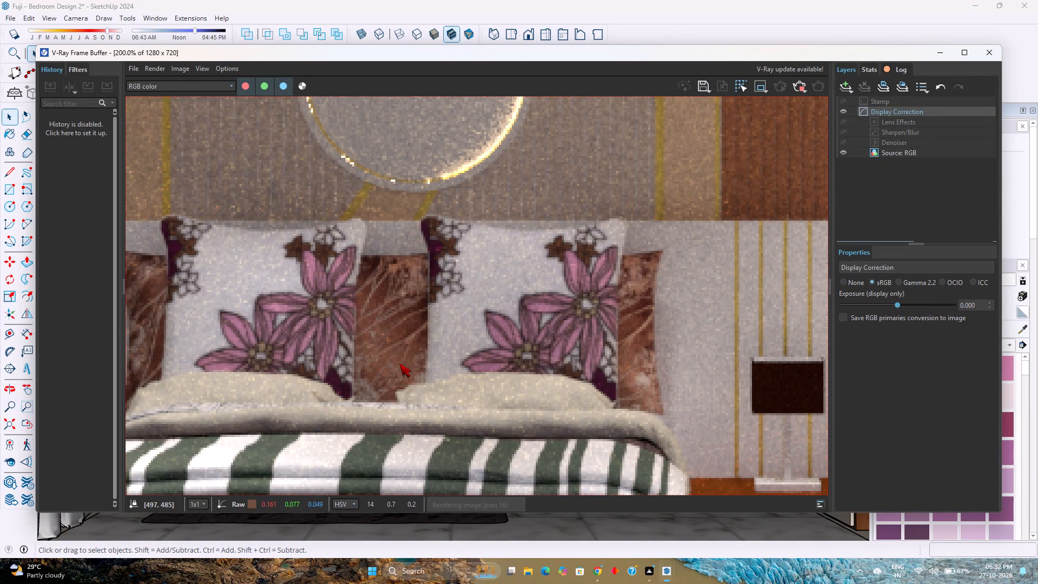
scroll(400, 363, "down", 5)
scroll(400, 363, "up", 3)
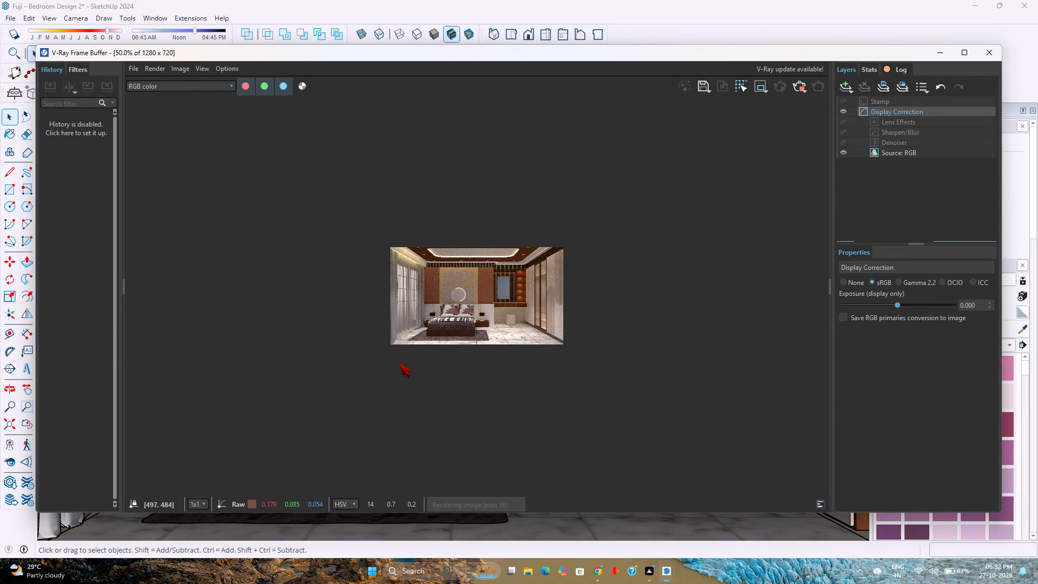
scroll(400, 363, "up", 3)
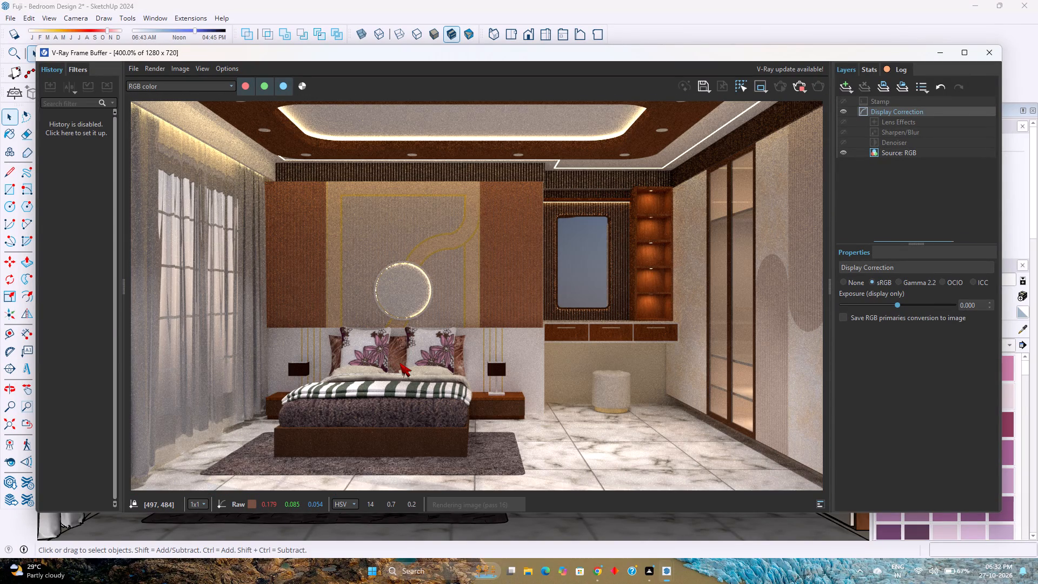
scroll(400, 363, "down", 2)
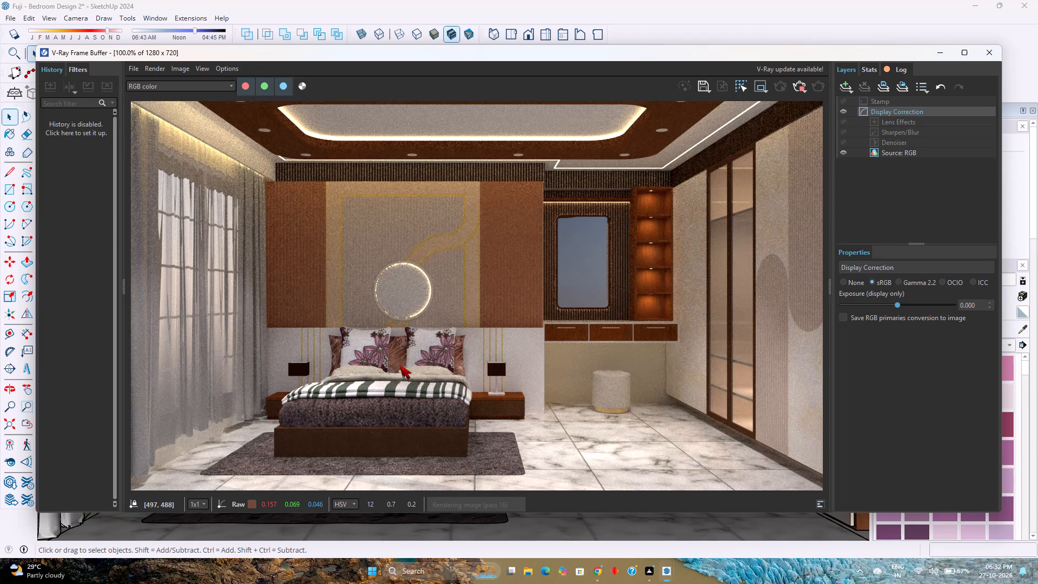
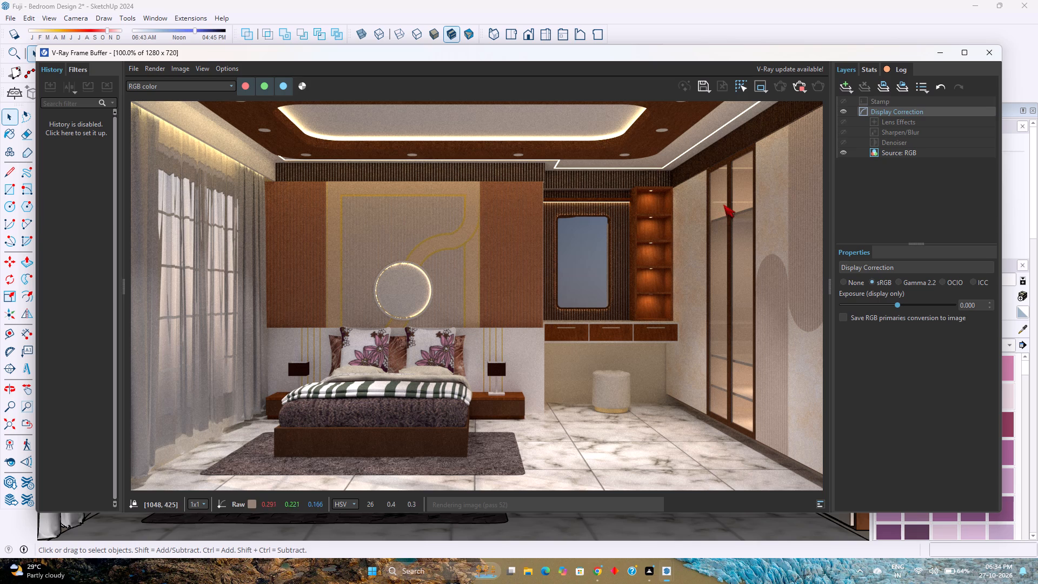
Shrink the V-Ray Frame Buffer window to uncover the modelling toolbars and tray, checking the bedroom render up close and whole.
left_click_drag(1003, 94, 735, 142)
scroll(361, 312, "down", 2)
scroll(361, 312, "up", 2)
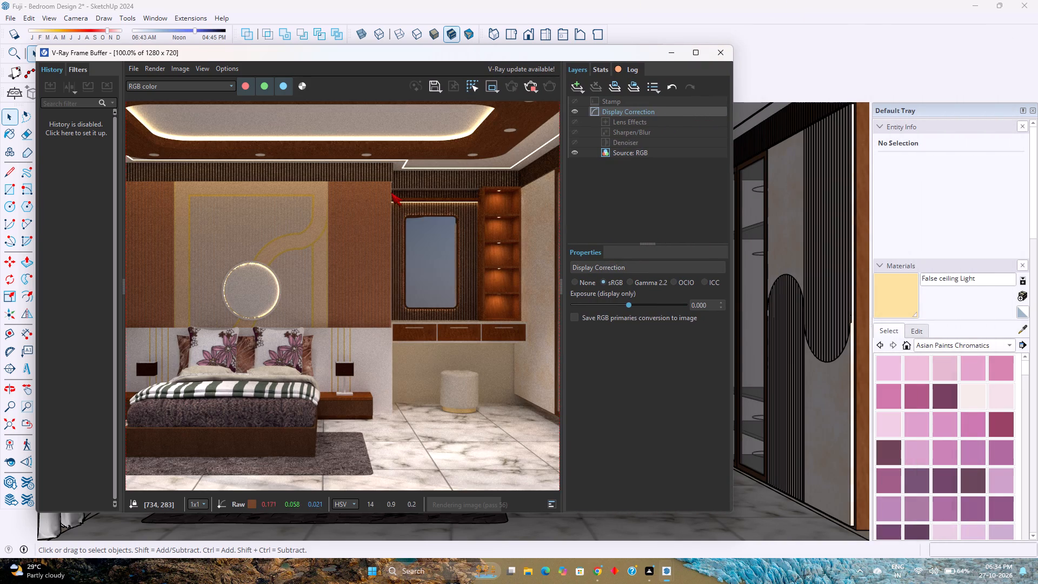
left_click_drag(385, 46, 385, 114)
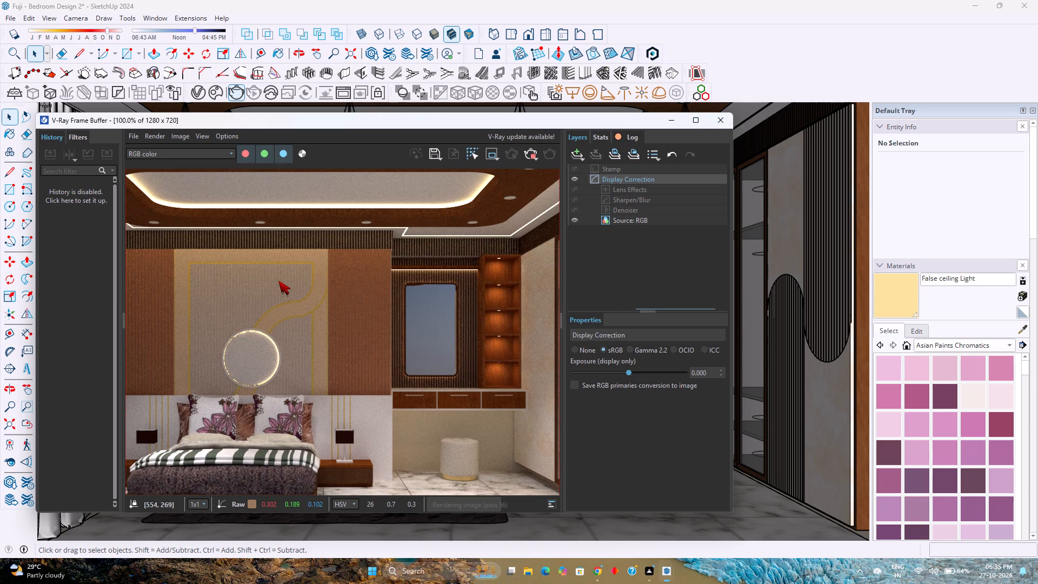
scroll(278, 281, "down", 1)
scroll(282, 297, "up", 1)
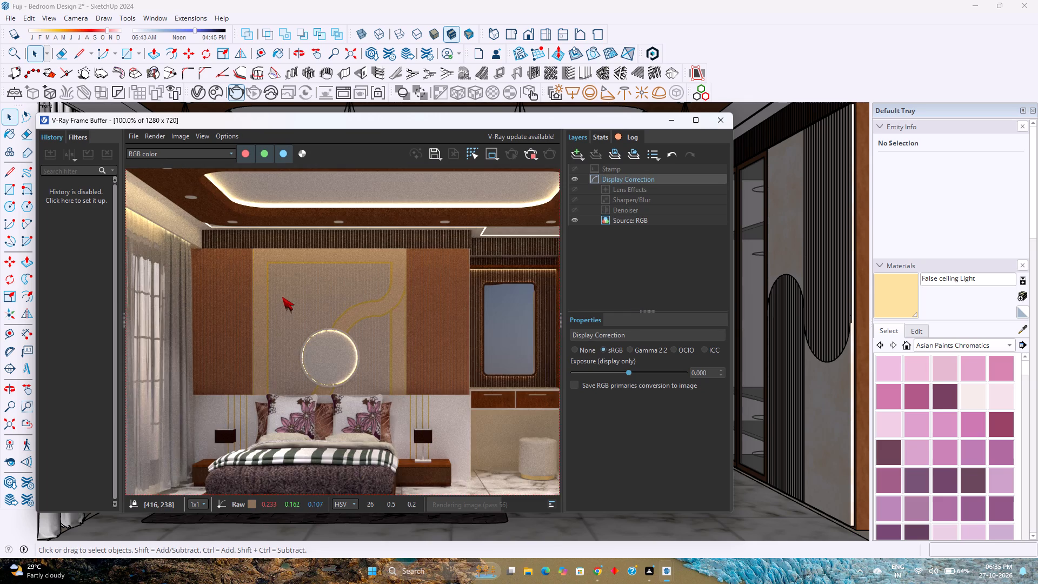
scroll(282, 297, "down", 1)
left_click_drag(338, 114, 339, 133)
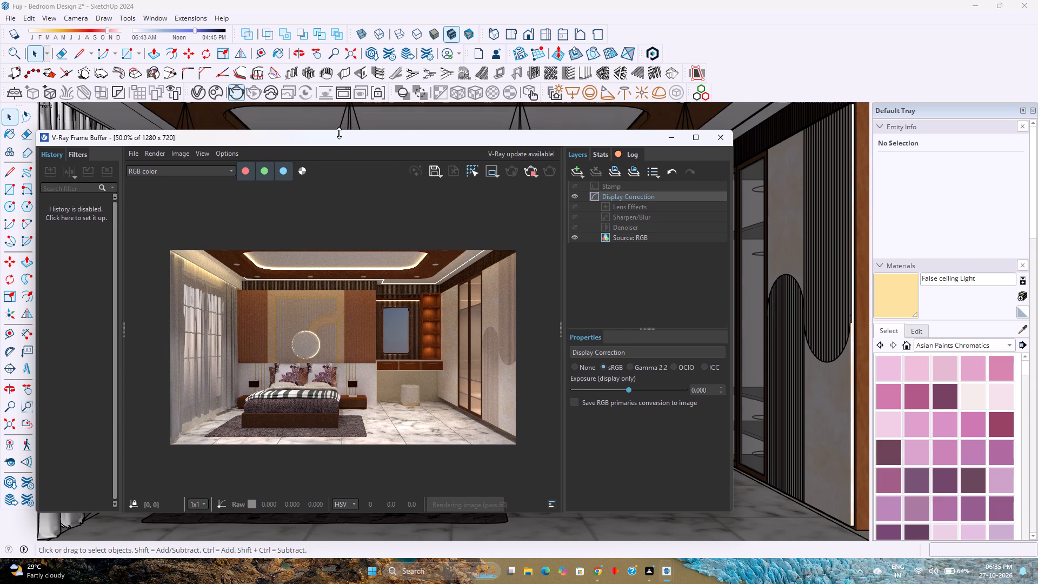
left_click_drag(339, 133, 340, 144)
scroll(440, 328, "up", 1)
scroll(440, 328, "down", 1)
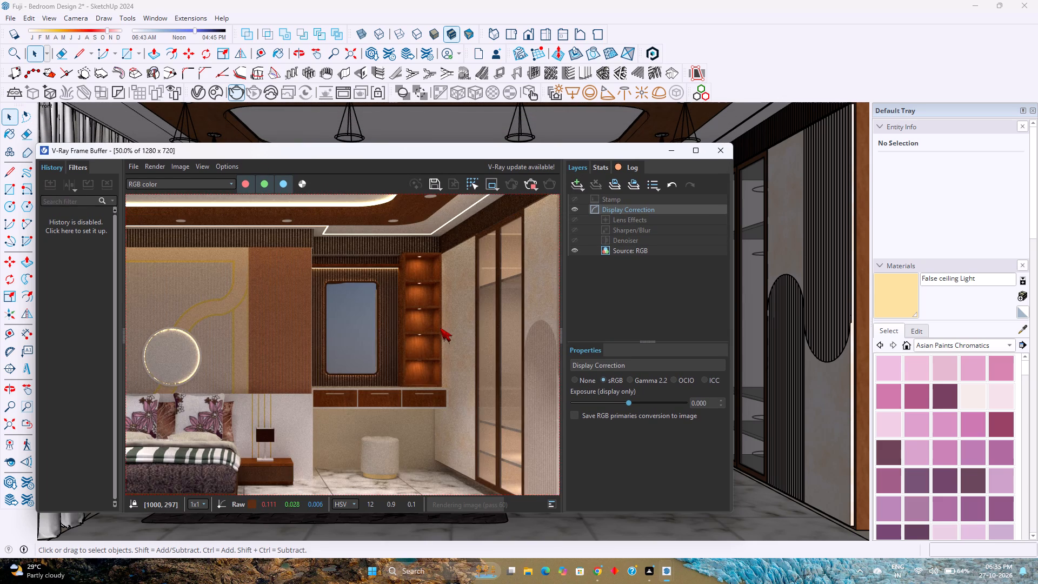
Change the colour of Spot Light#1 to a warm cream of R 0.98, G 0.87, B 0.734 in the V-Ray Asset Editor.
left_click(200, 95)
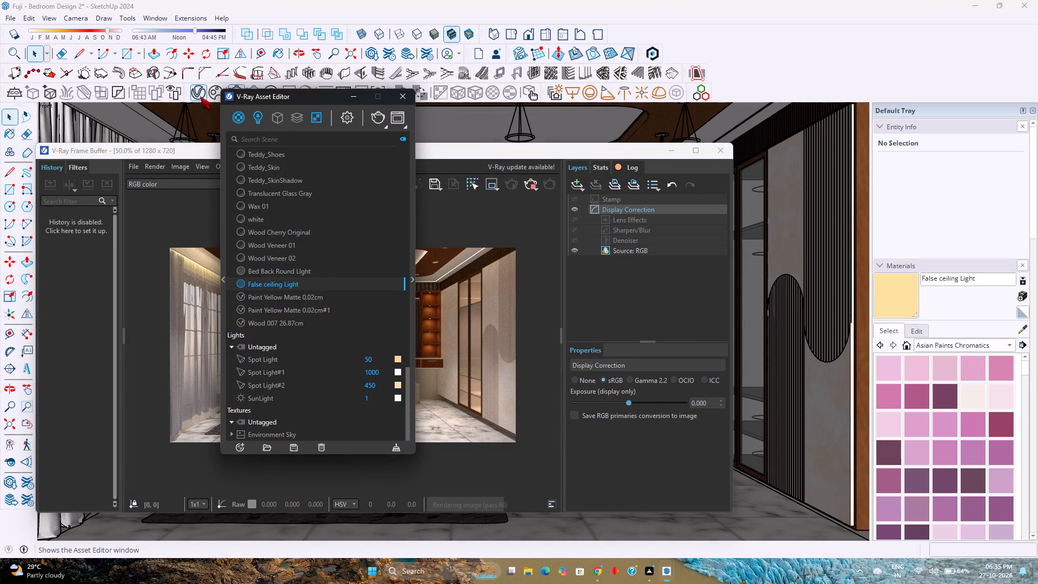
left_click_drag(301, 94, 807, 148)
left_click(758, 177)
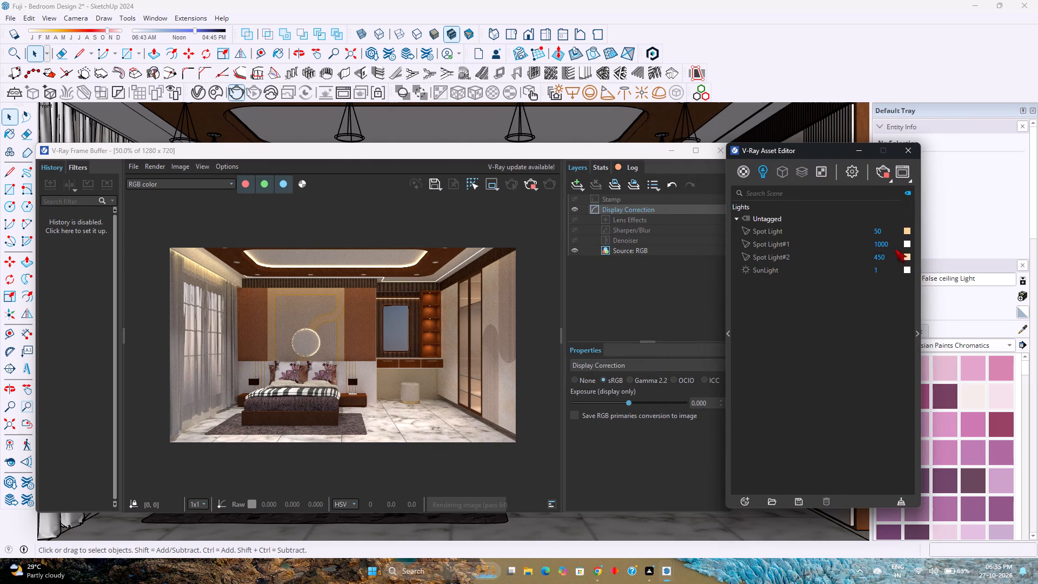
left_click(904, 243)
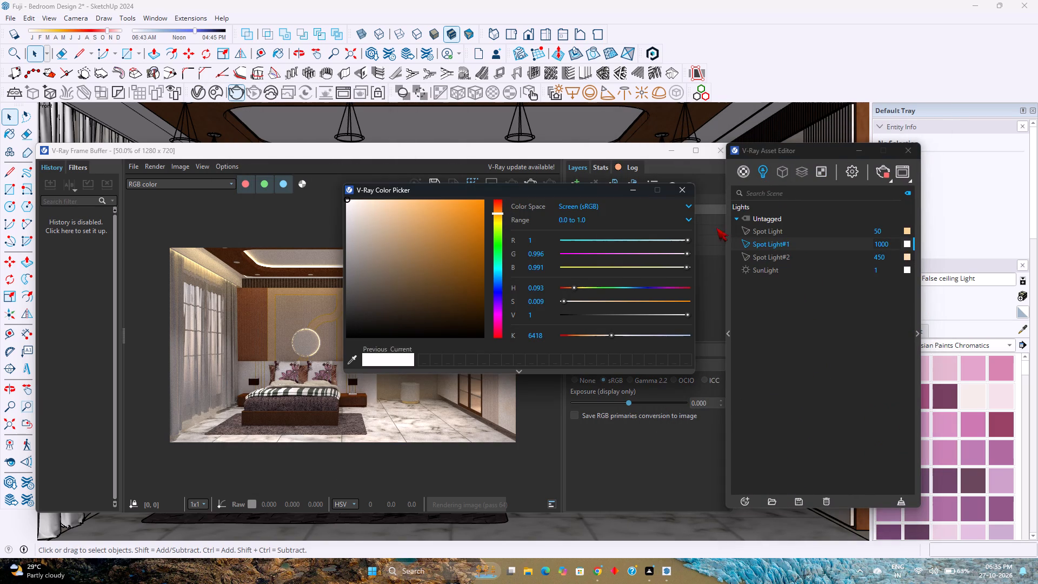
left_click(387, 202)
left_click(381, 202)
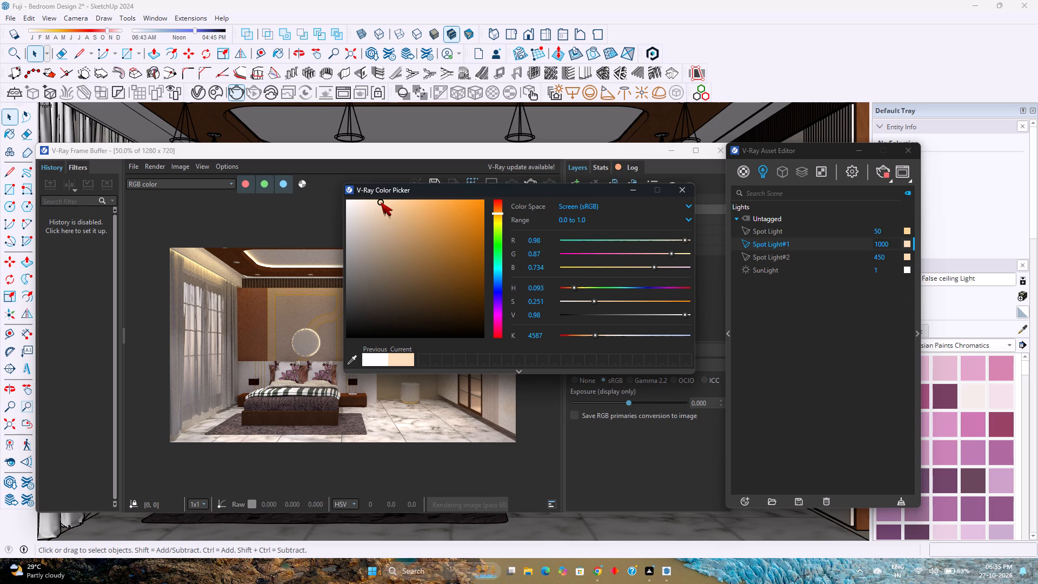
left_click(683, 194)
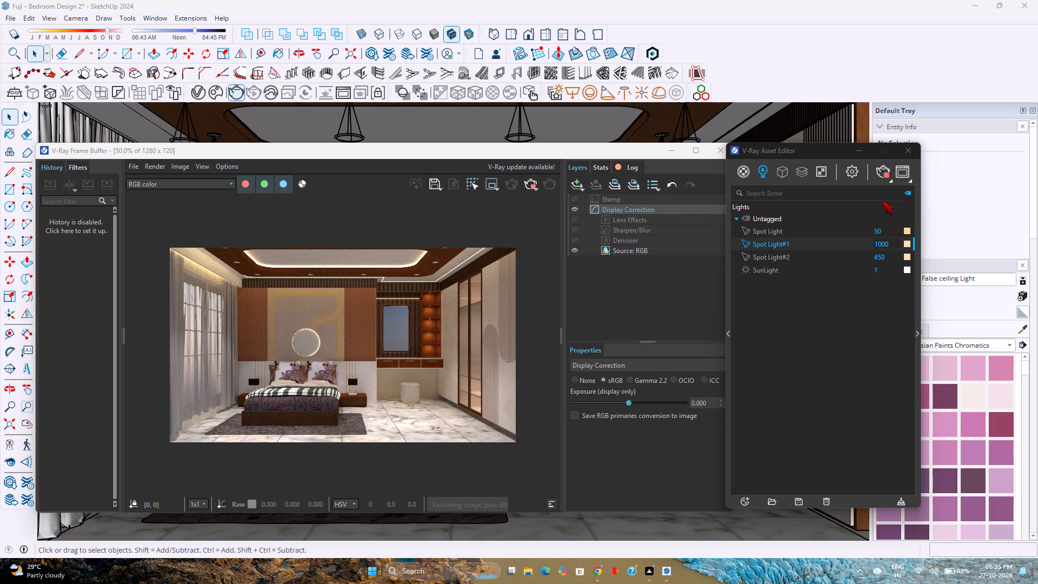
left_click(916, 151)
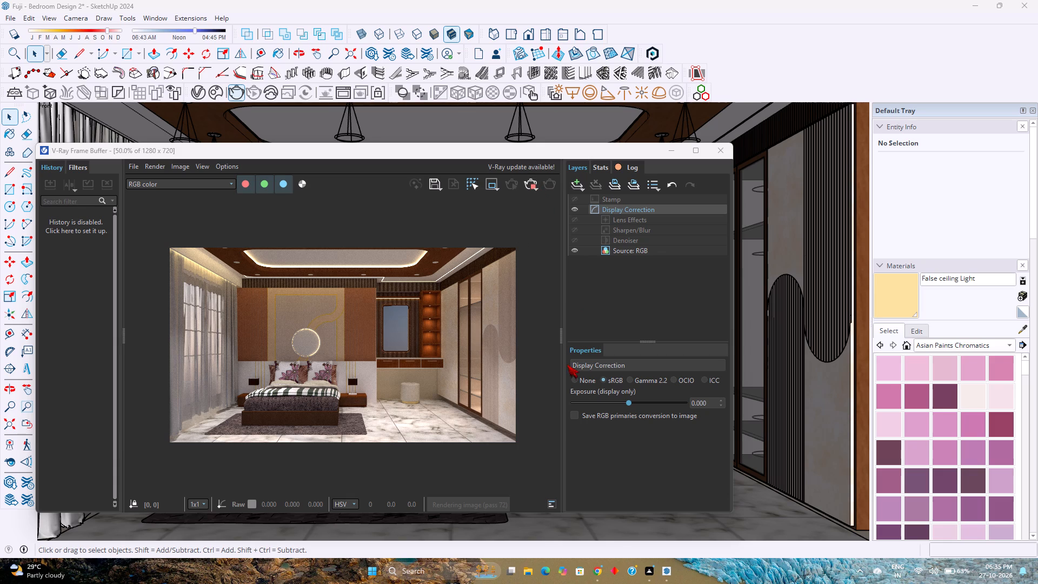
Replace the running render with an interactive render and examine the warmer lighting around the bed and vanity.
left_click(528, 183)
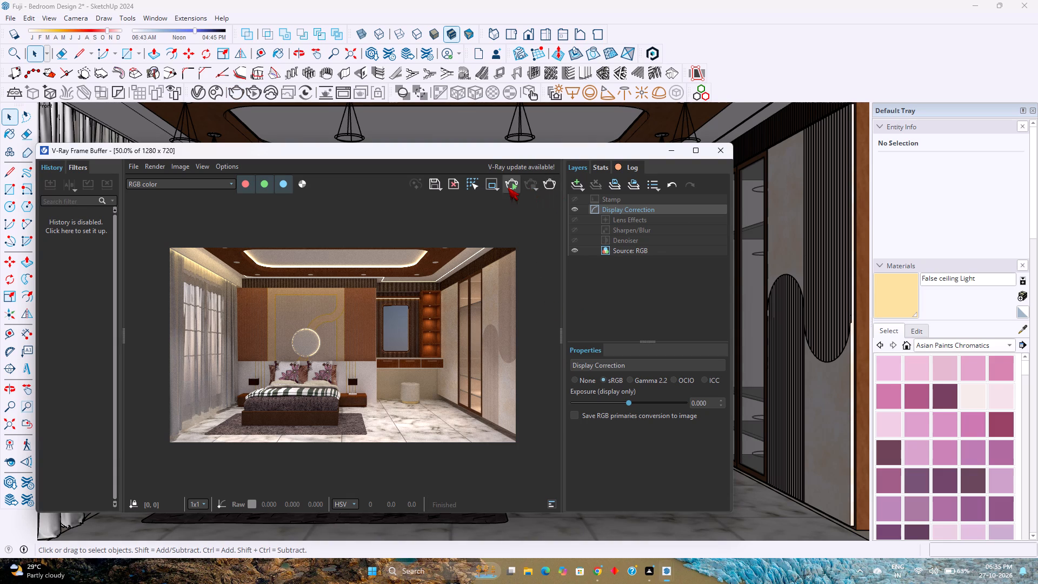
left_click(508, 187)
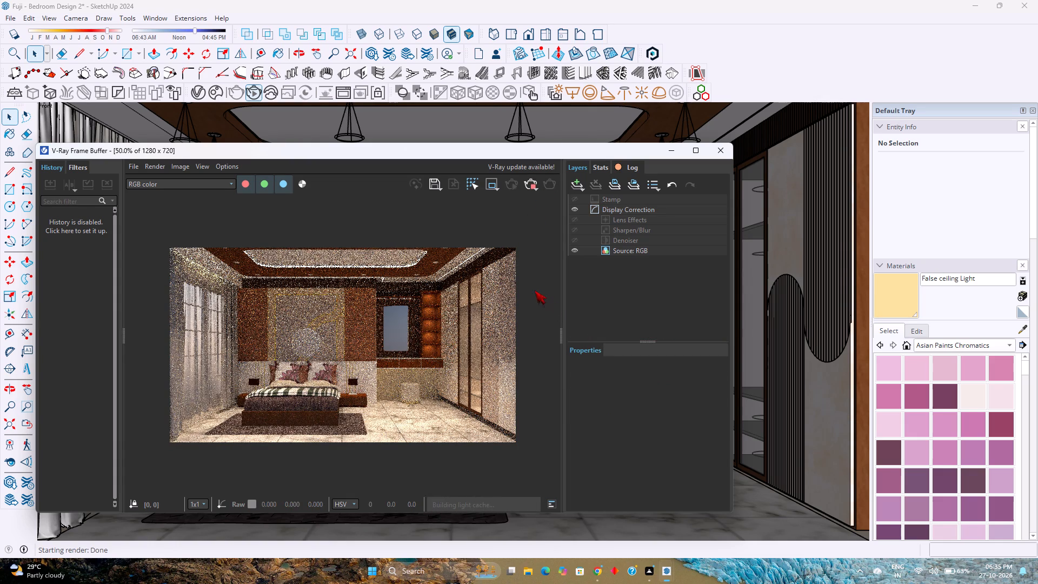
scroll(392, 341, "up", 1)
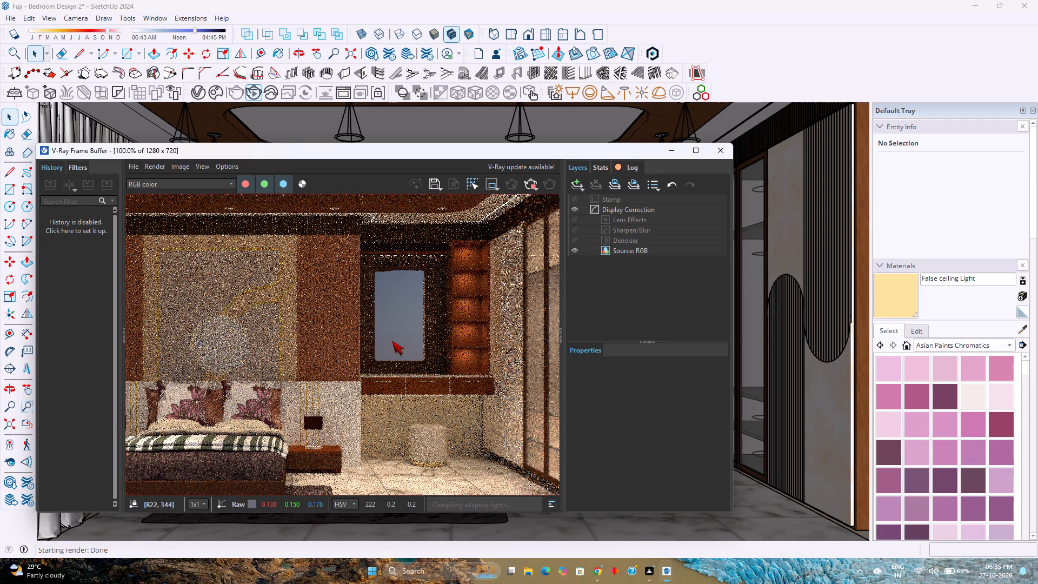
scroll(392, 341, "down", 1)
scroll(342, 395, "up", 1)
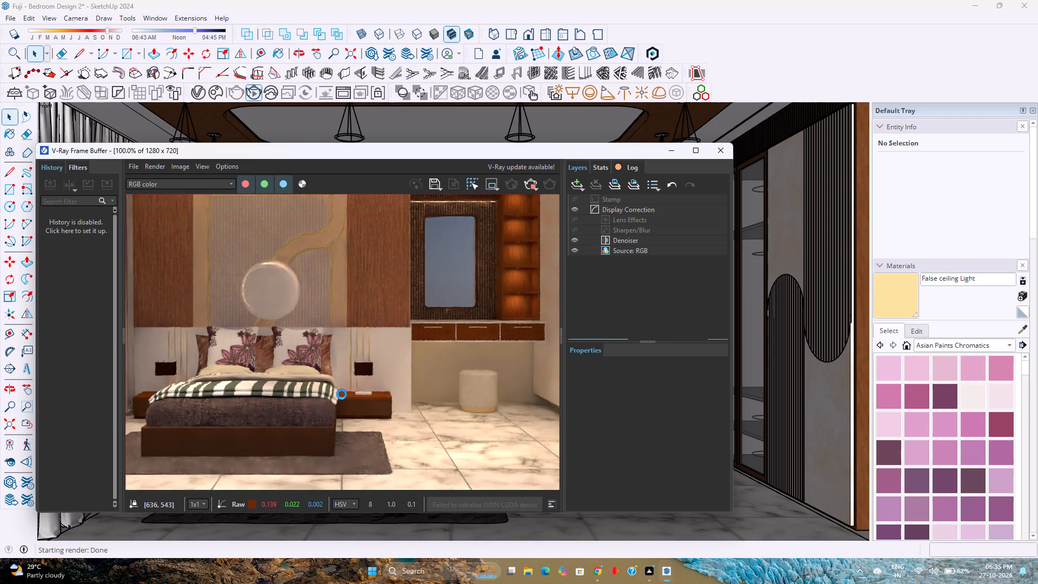
scroll(342, 393, "down", 1)
scroll(344, 378, "up", 1)
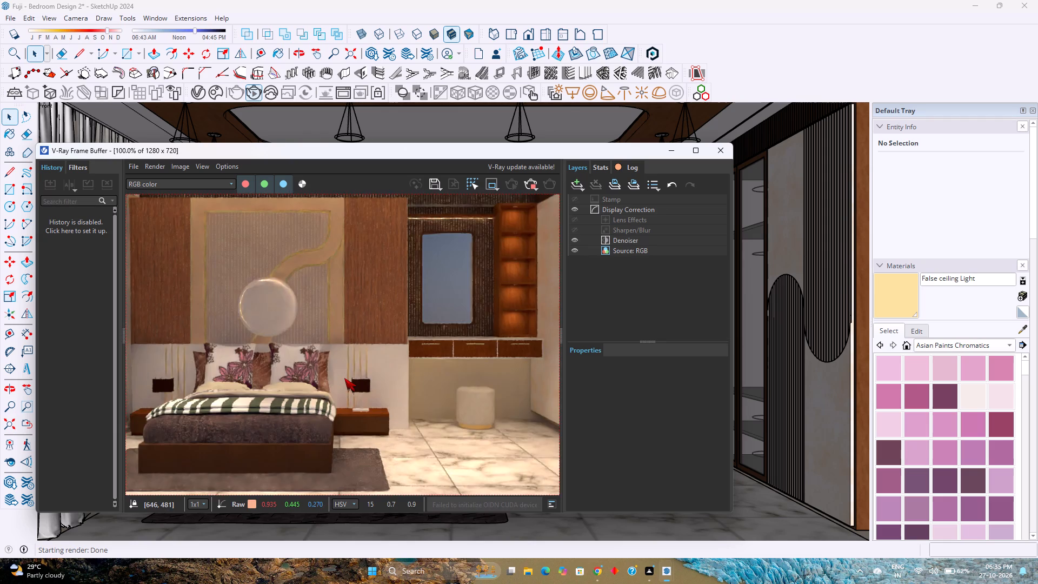
scroll(344, 378, "down", 1)
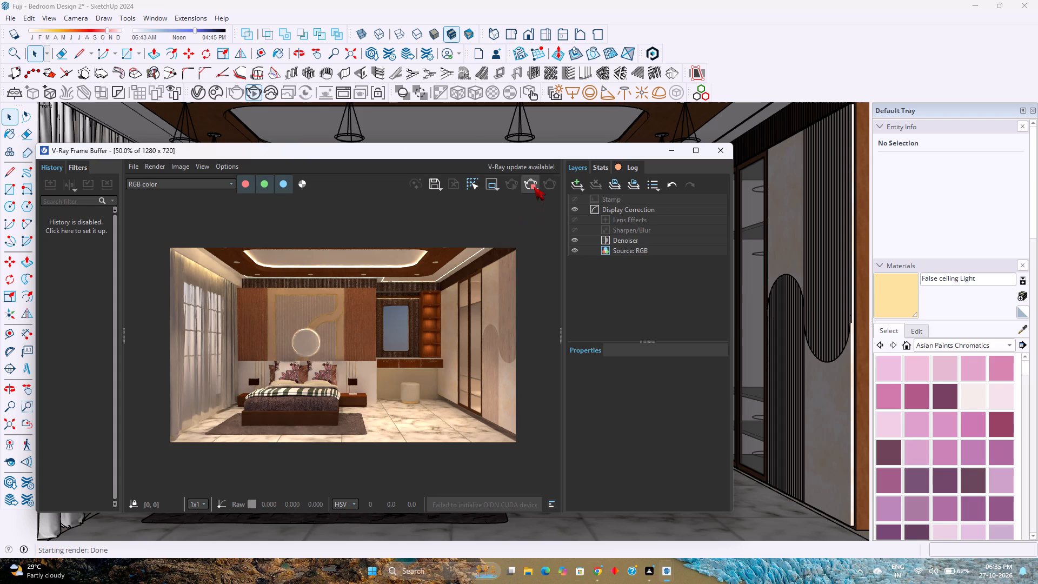
Stop the interactive render and start a full production render of the bedroom.
left_click(534, 187)
left_click(551, 187)
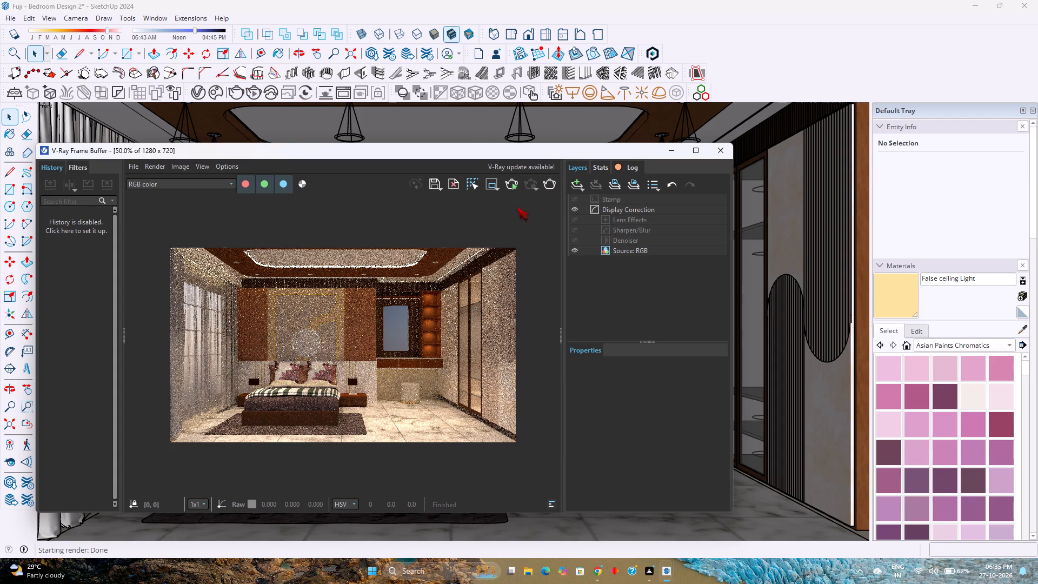
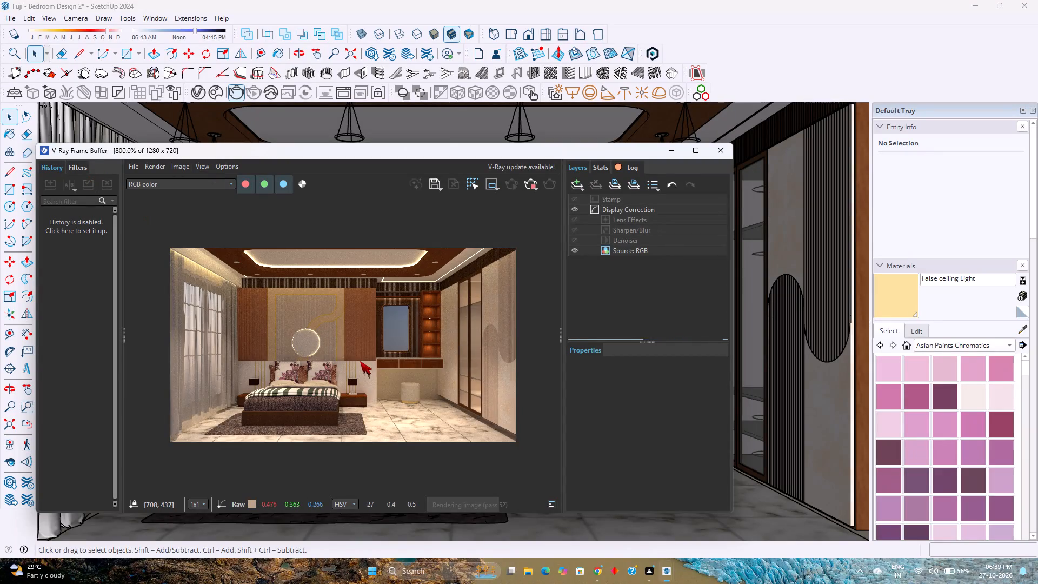
Examine the progressing bedroom render up close around the headboard wall, round mirror light and vanity, and as a whole.
left_click(360, 357)
scroll(360, 356, "up", 4)
scroll(360, 356, "down", 3)
scroll(360, 356, "up", 2)
scroll(360, 356, "down", 10)
scroll(358, 349, "up", 3)
scroll(358, 348, "down", 4)
scroll(358, 343, "up", 2)
scroll(358, 343, "down", 2)
scroll(358, 343, "up", 6)
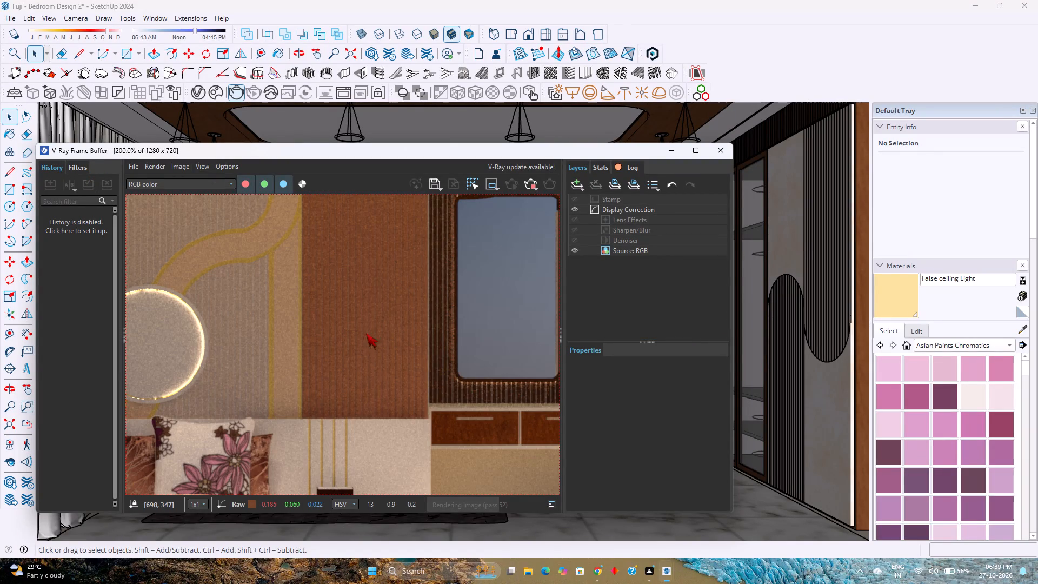
scroll(160, 0, "down", 1)
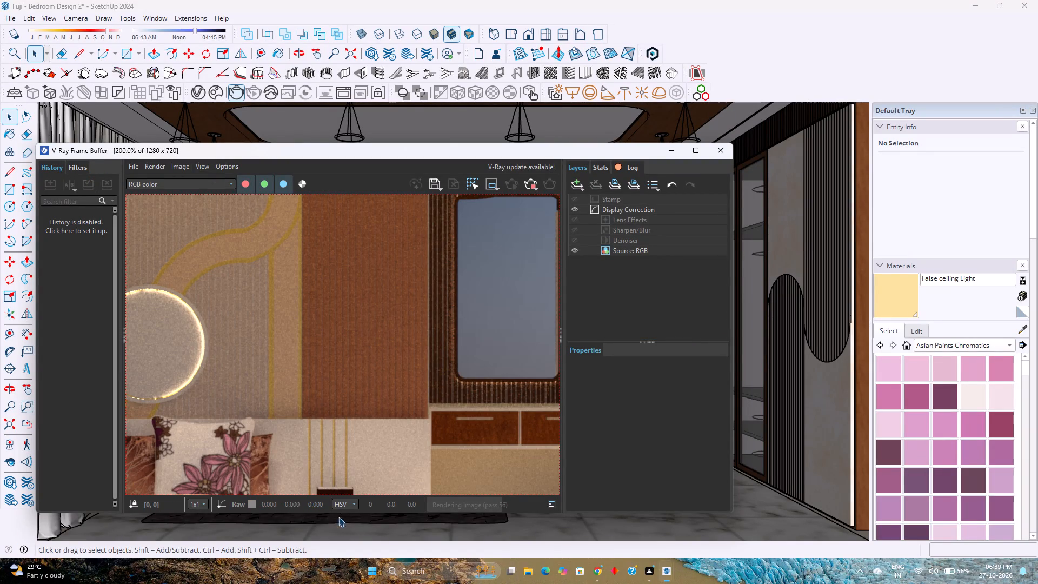
scroll(401, 417, "down", 4)
scroll(401, 419, "up", 2)
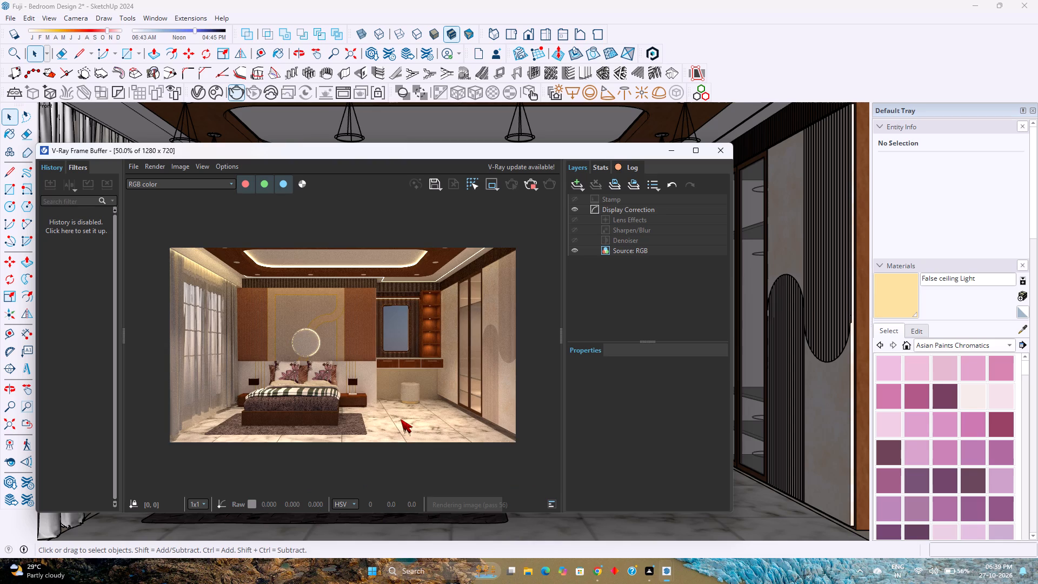
scroll(414, 392, "up", 1)
scroll(415, 392, "down", 1)
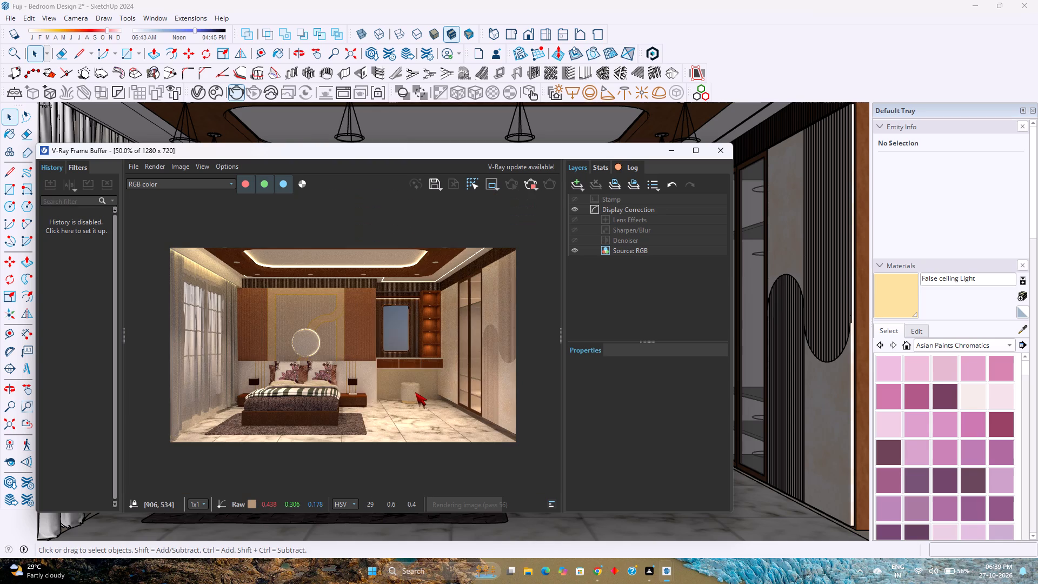
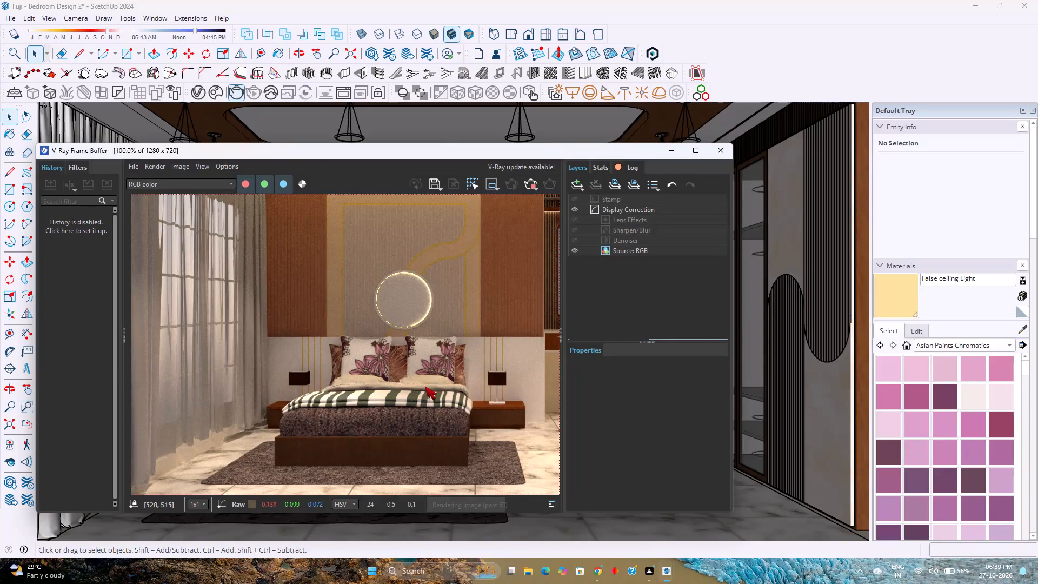
Examine the progressing bedroom render as a whole and up close around the bed, headboard wall and round mirror light.
scroll(435, 376, "down", 2)
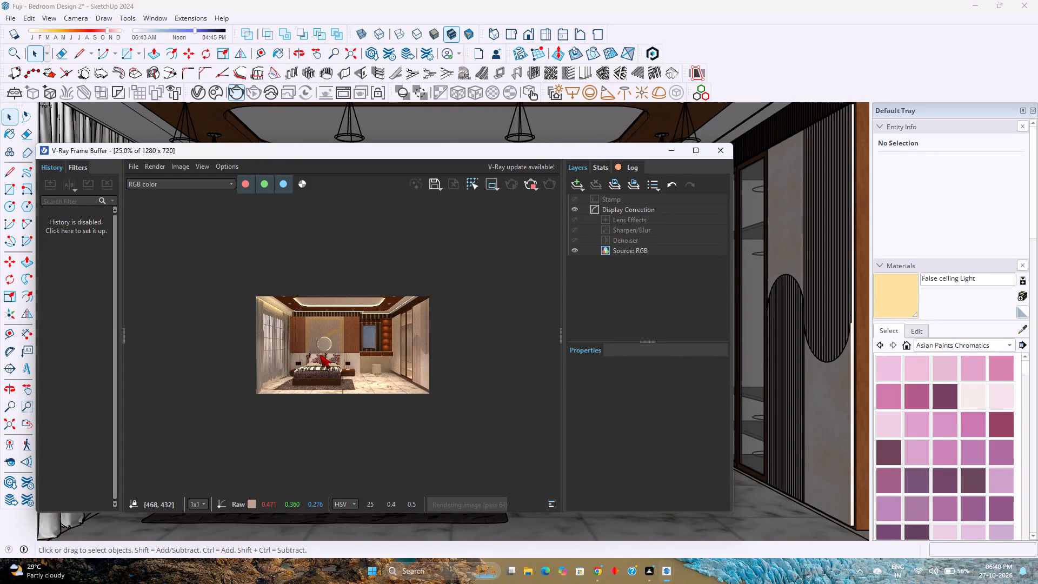
scroll(336, 353, "up", 1)
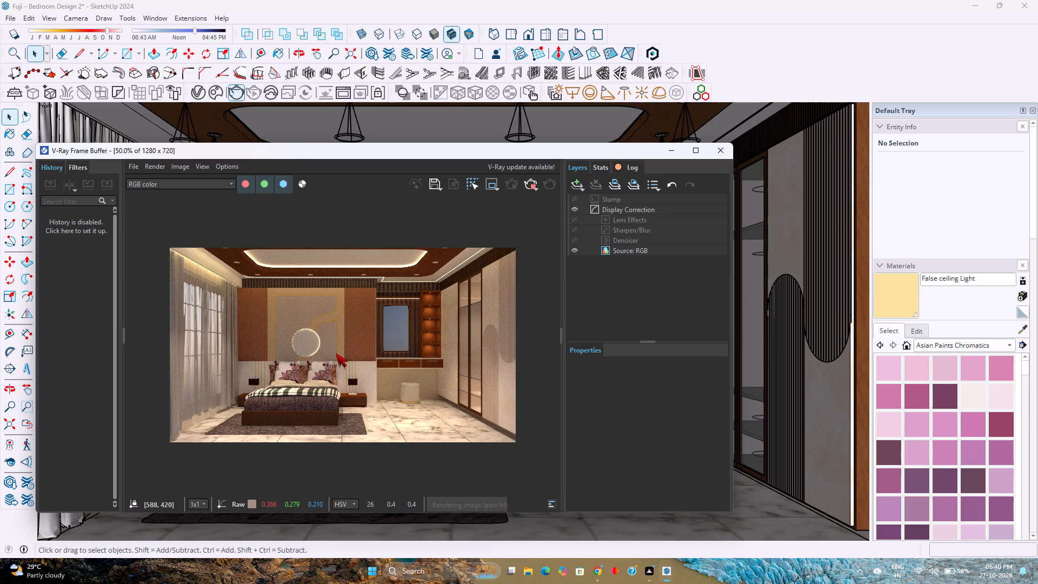
scroll(336, 353, "up", 1)
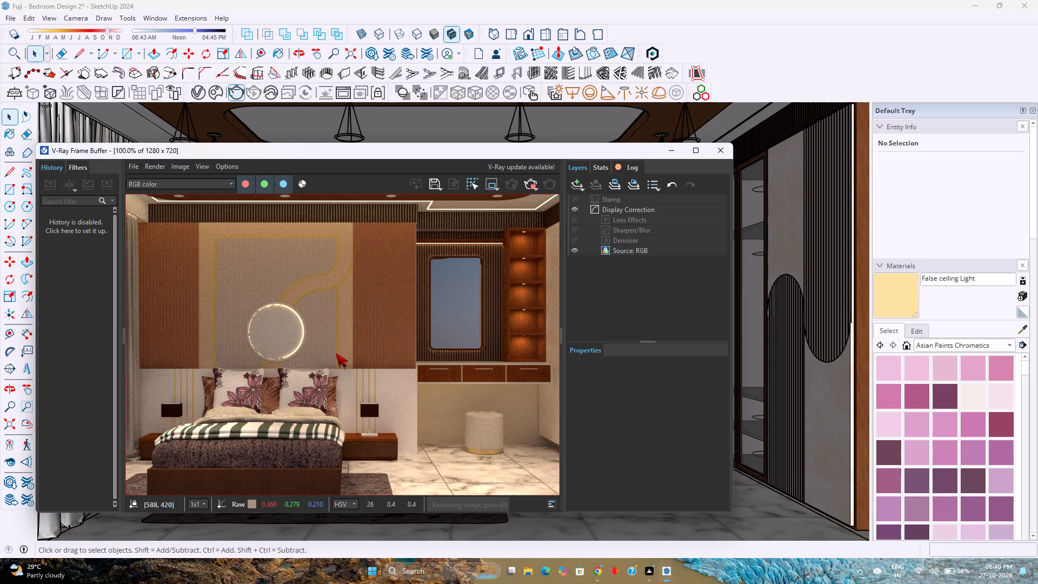
scroll(336, 353, "down", 1)
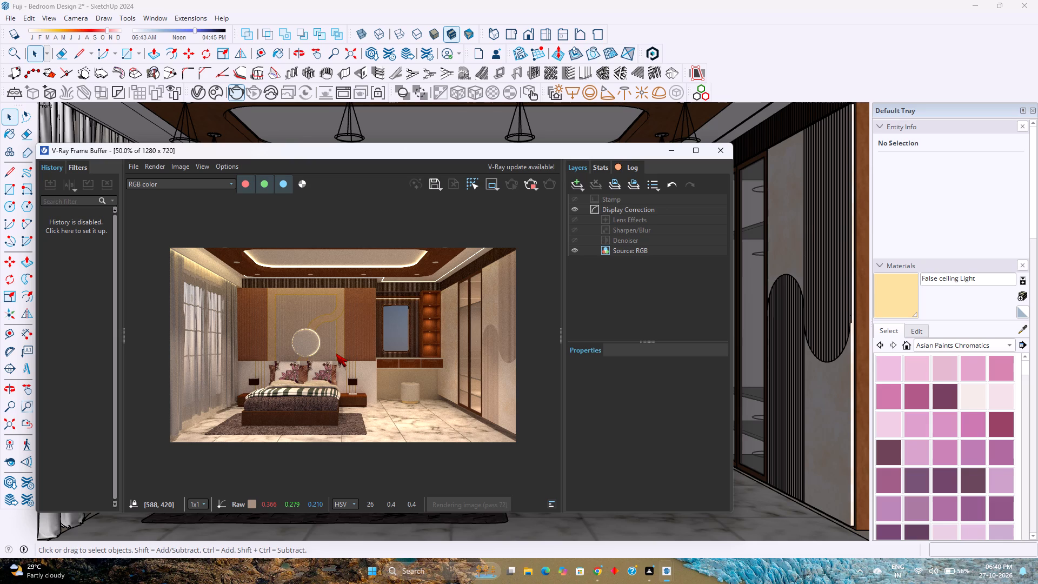
scroll(336, 353, "up", 1)
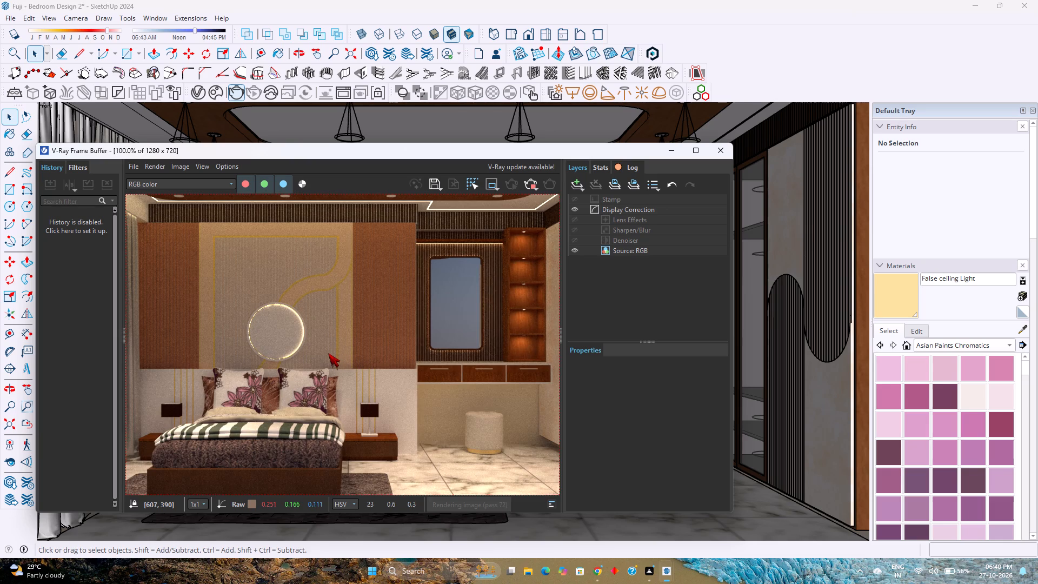
scroll(328, 354, "up", 1)
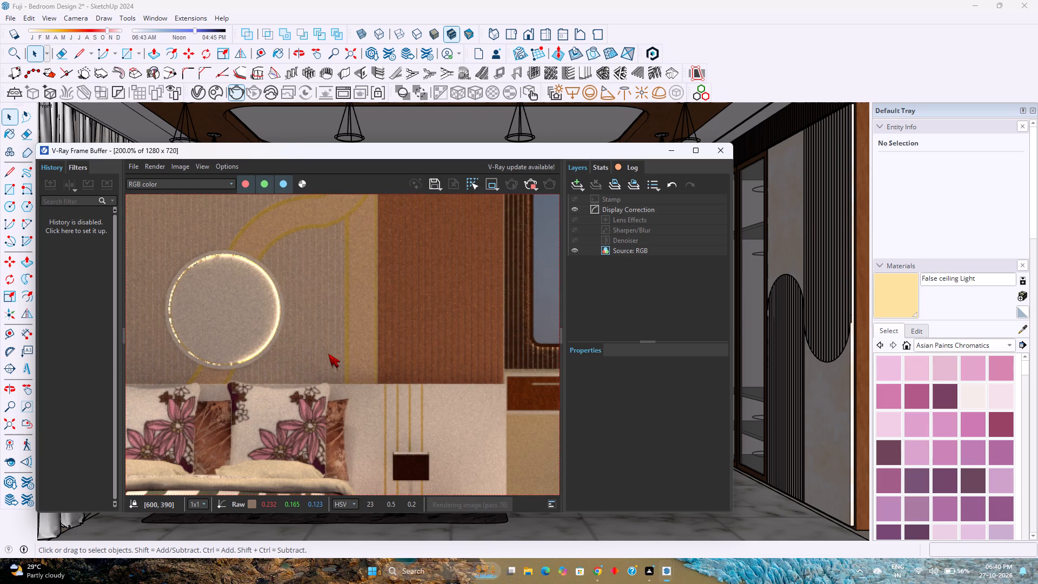
scroll(328, 354, "down", 2)
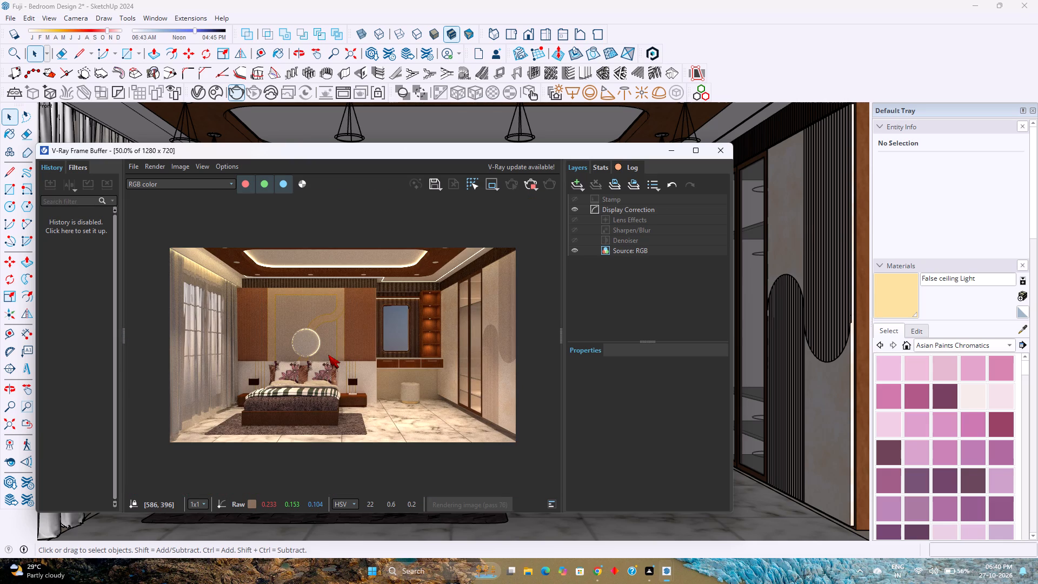
scroll(328, 355, "down", 1)
scroll(296, 330, "up", 2)
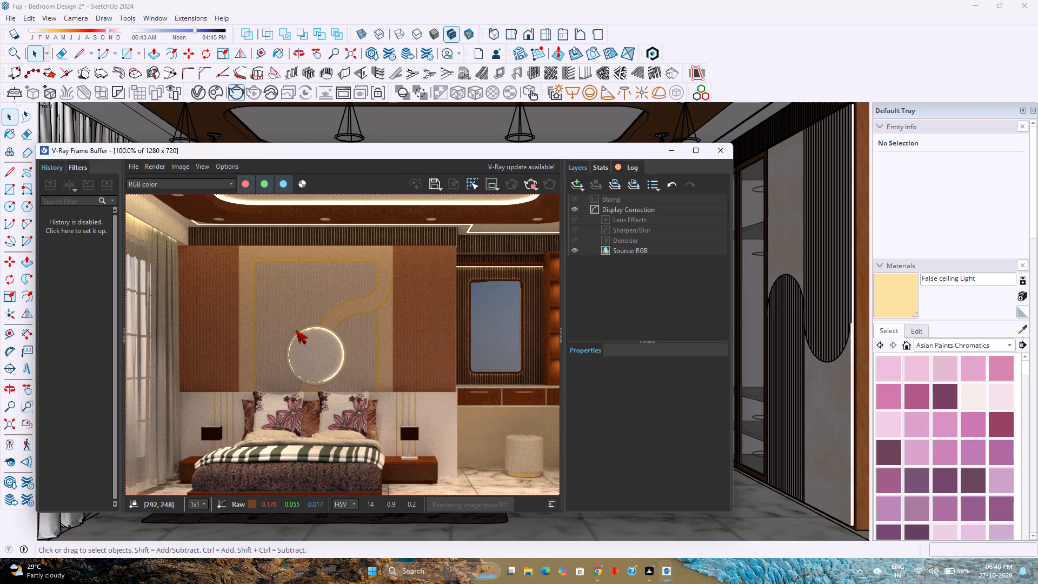
scroll(296, 330, "down", 1)
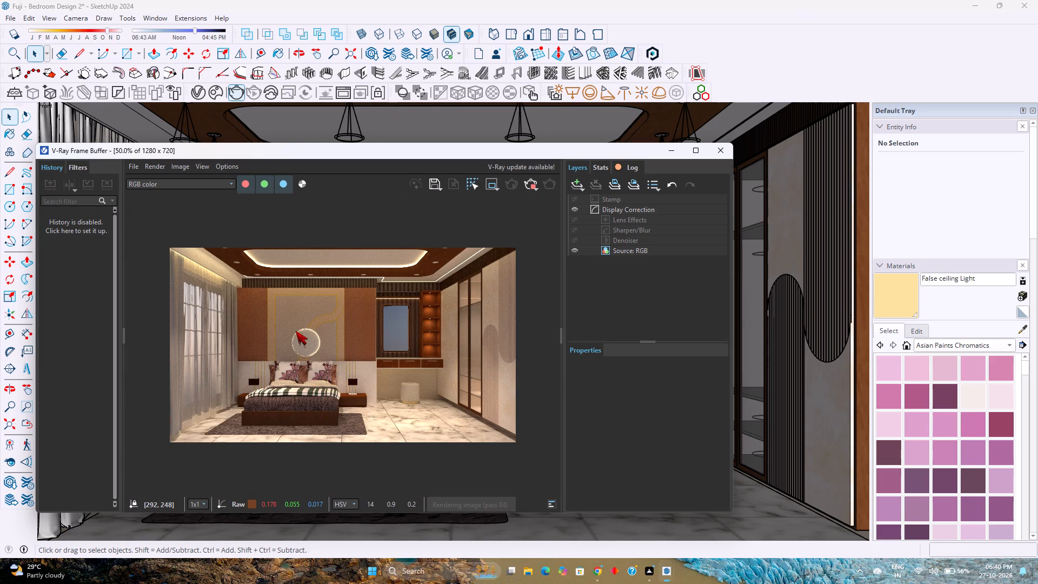
Examine the render's vanity mirror, lit shelves and false ceiling cove lighting up close, and the full room view.
scroll(303, 342, "up", 1)
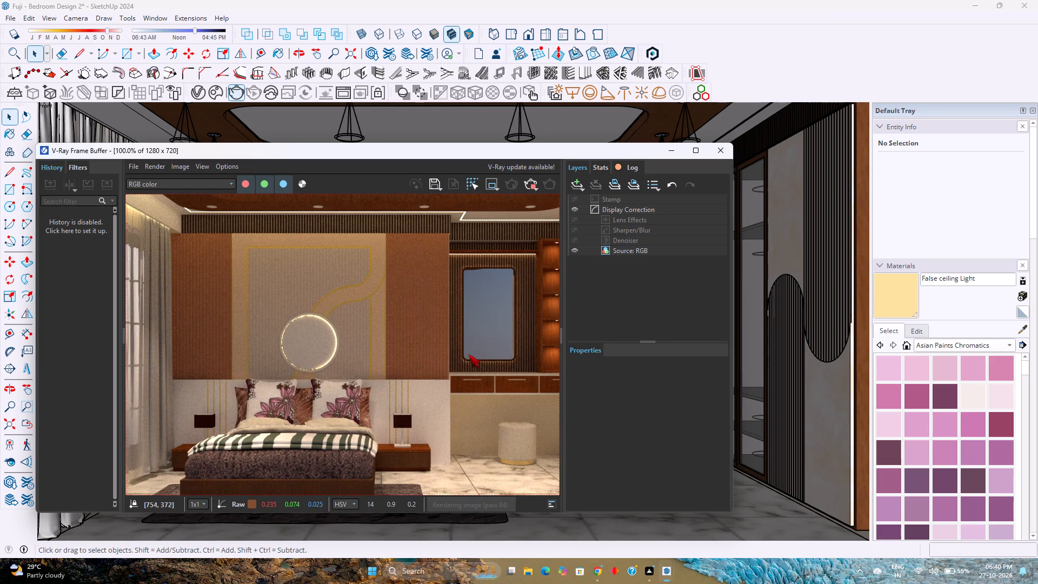
scroll(503, 354, "up", 2)
scroll(503, 354, "down", 1)
middle_click_drag(503, 356, 474, 366)
middle_click_drag(454, 376, 448, 379)
middle_click(448, 379)
middle_click(445, 382)
middle_click_drag(445, 382, 434, 399)
middle_click(431, 401)
middle_click(429, 403)
middle_click(429, 403)
scroll(429, 403, "down", 1)
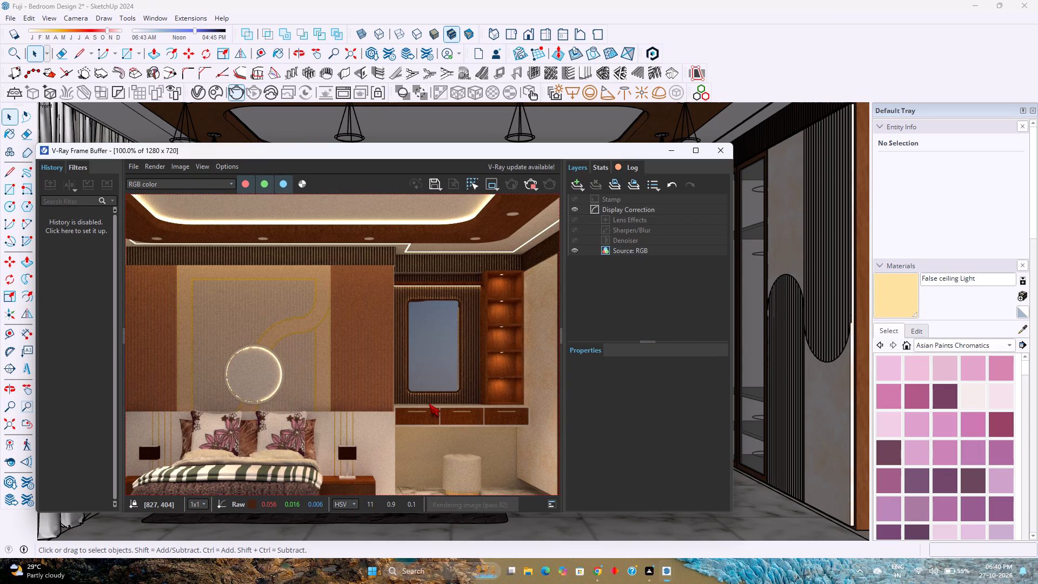
scroll(429, 403, "down", 2)
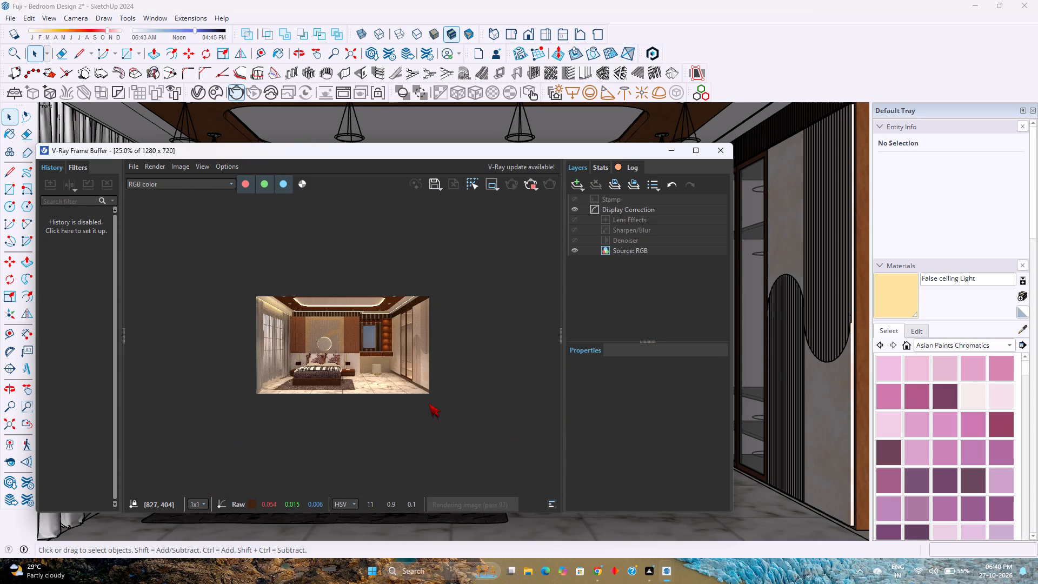
scroll(332, 354, "up", 1)
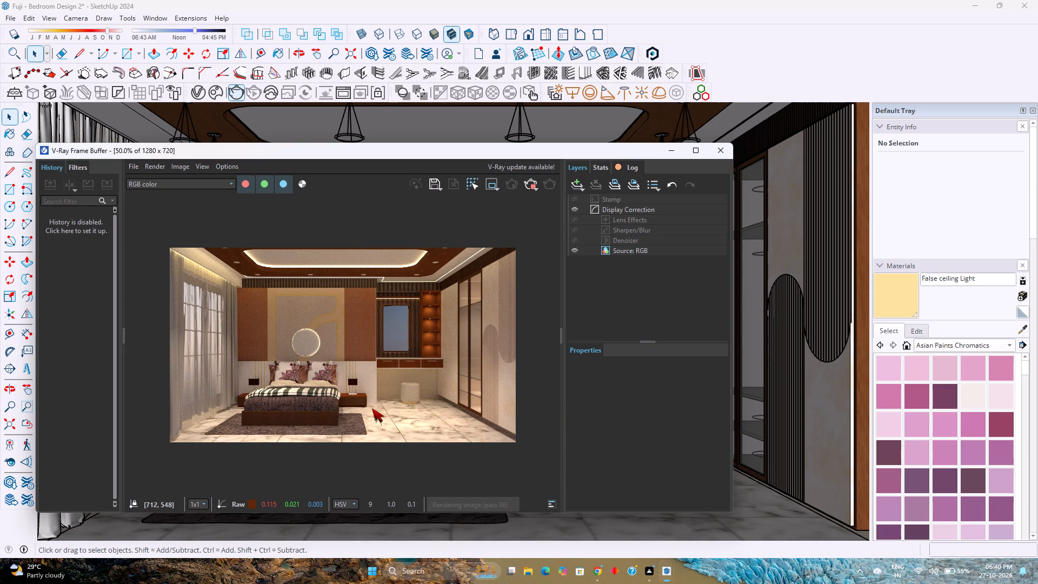
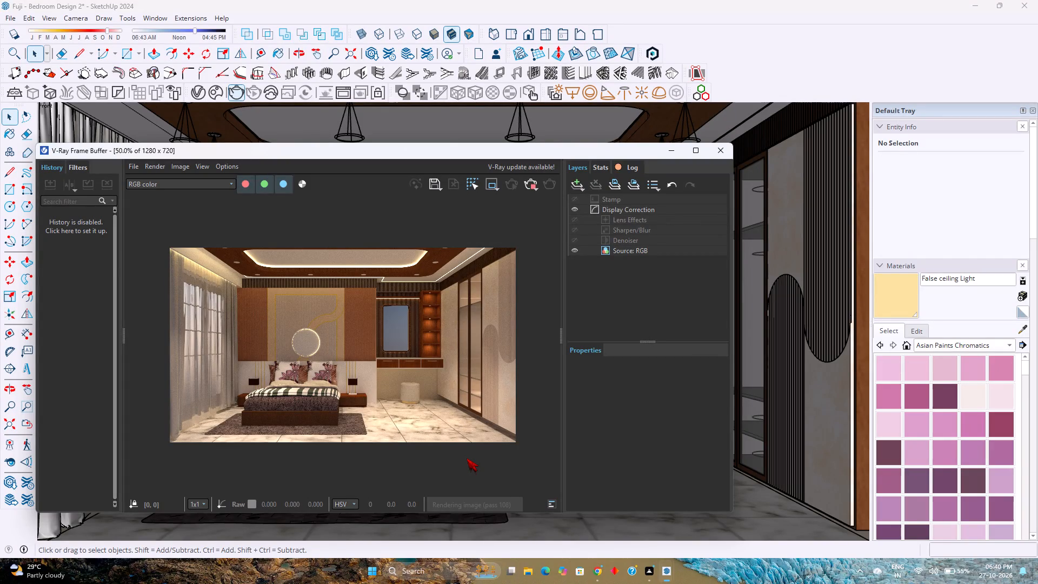
Examine the spot-lit display shelves beside the vanity mirror up close in the progressing render, and the whole room view.
scroll(437, 322, "up", 2)
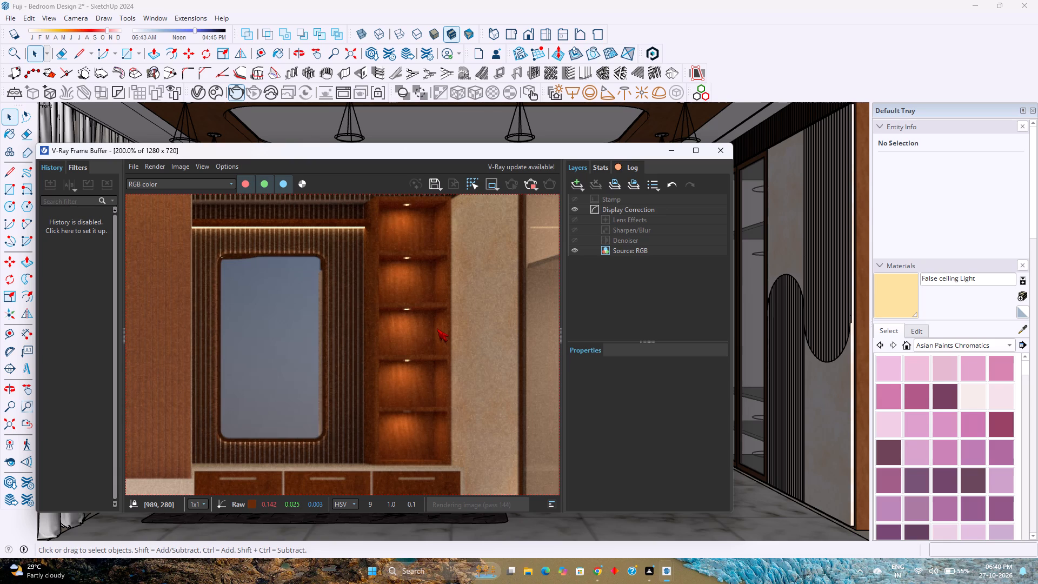
scroll(437, 330, "up", 2)
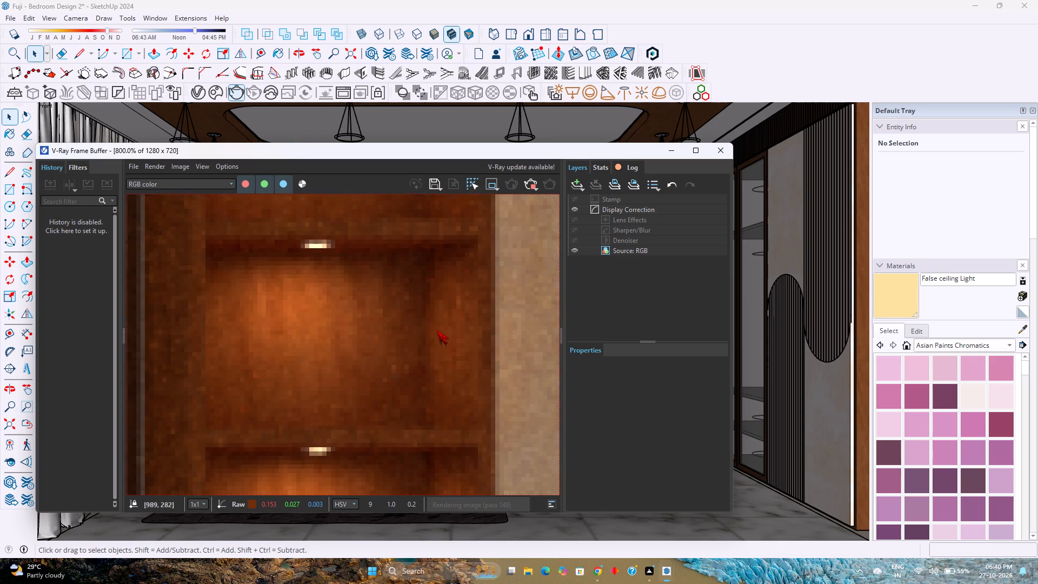
scroll(437, 330, "down", 3)
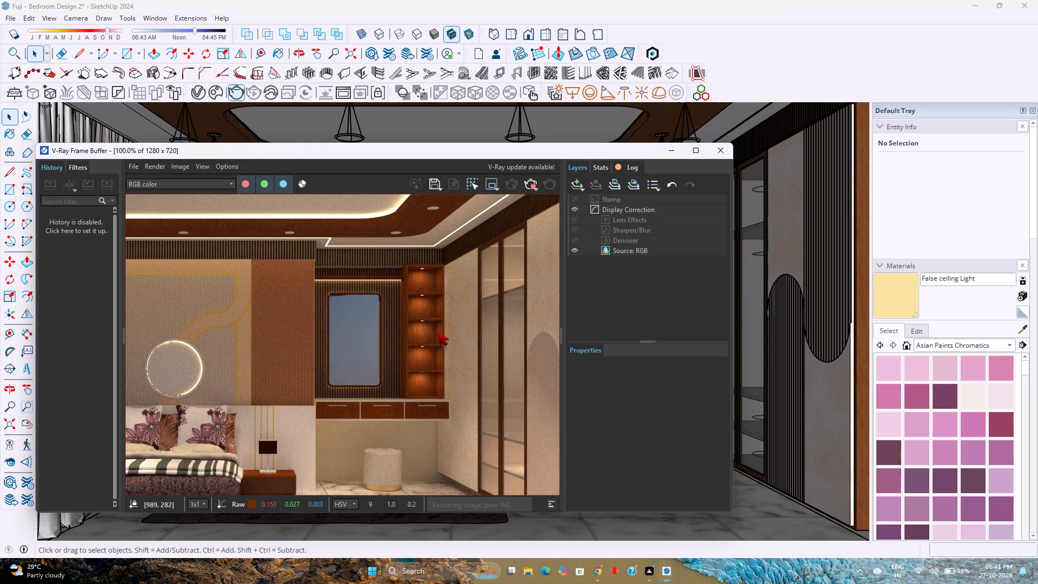
scroll(437, 336, "up", 1)
scroll(437, 336, "down", 2)
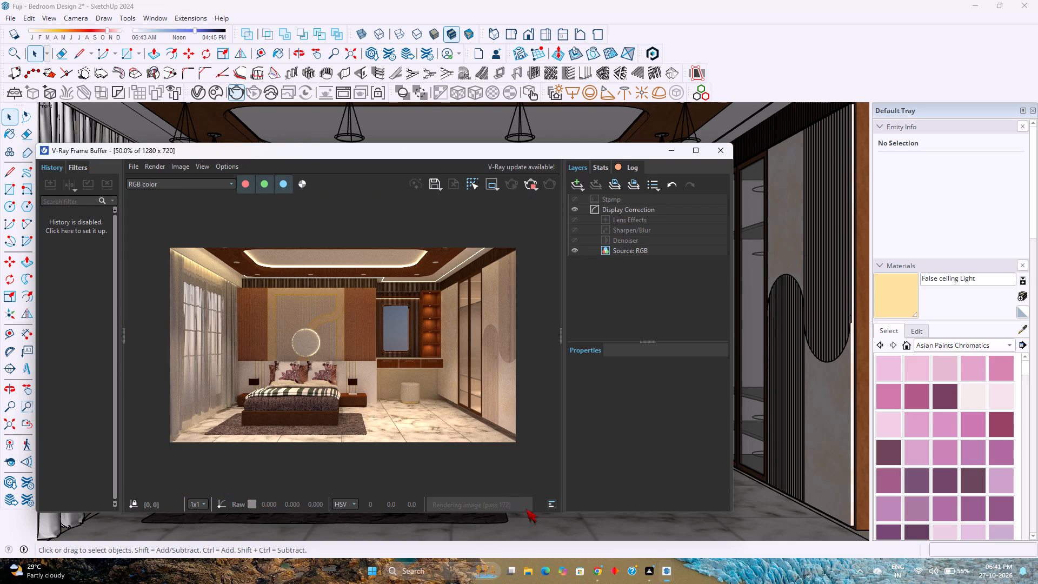
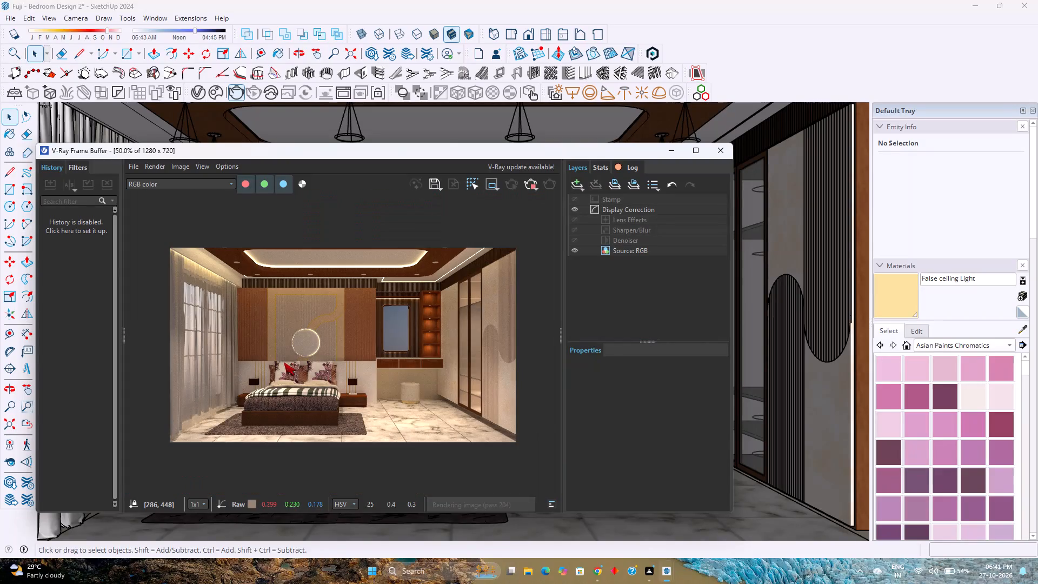
Examine the backlit round wall feature above the bed and the curtain-side pelmet strip lighting up close in the progressing render.
middle_click(304, 361)
scroll(282, 348, "up", 3)
scroll(282, 348, "down", 2)
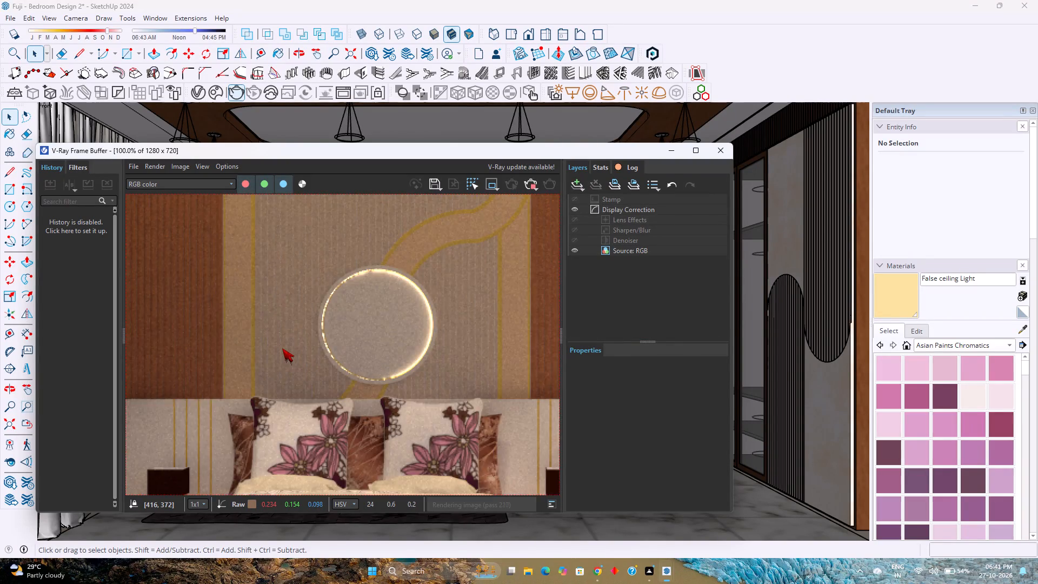
scroll(282, 348, "down", 1)
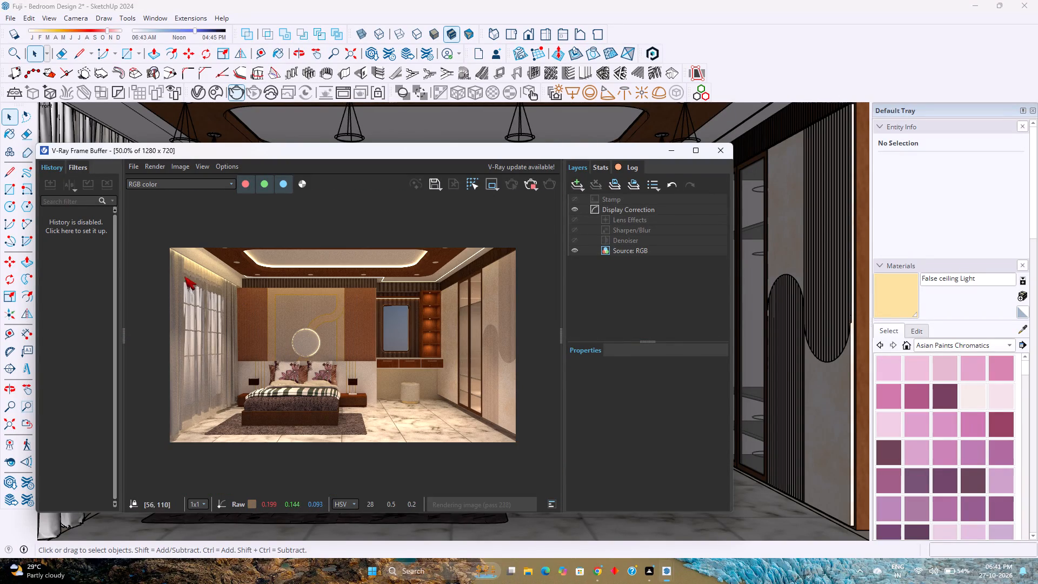
scroll(153, 230, "up", 3)
scroll(232, 307, "up", 2)
scroll(232, 307, "down", 2)
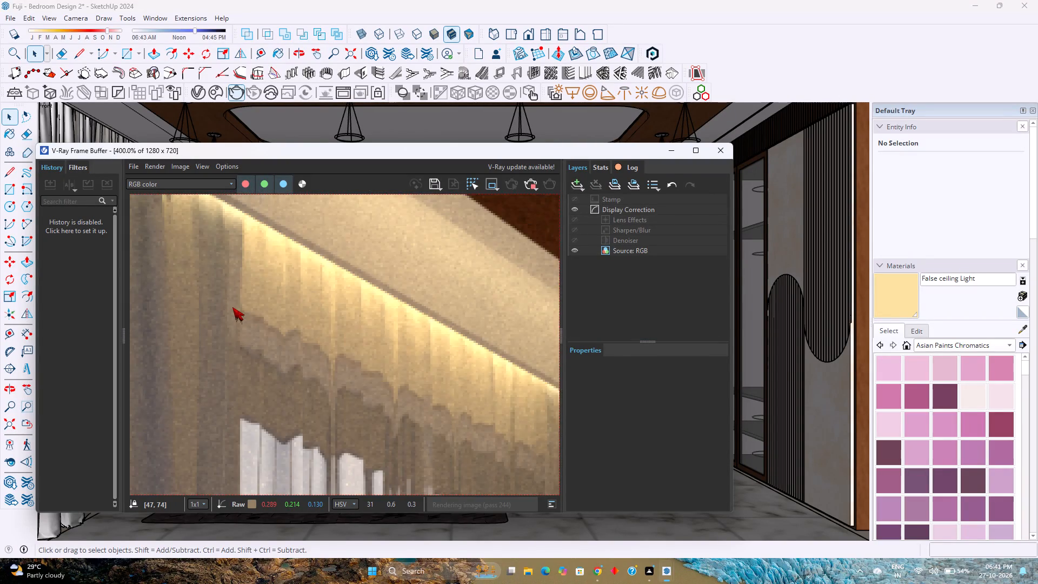
scroll(232, 307, "down", 2)
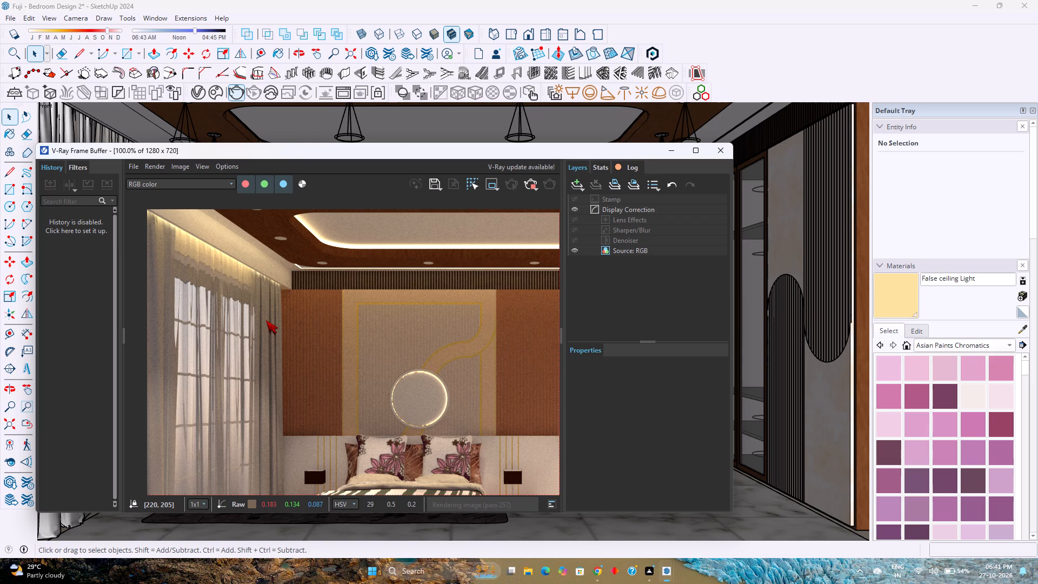
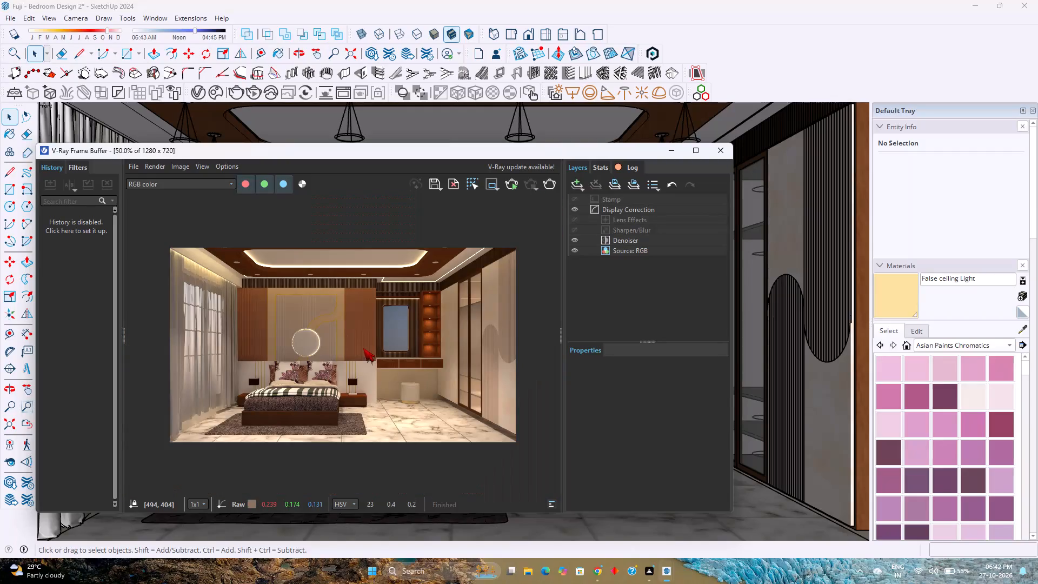
Examine the finished bedroom render, including the bed wall, curtains and dressing unit, both close up and as a whole.
scroll(198, 309, "up", 2)
scroll(236, 314, "down", 2)
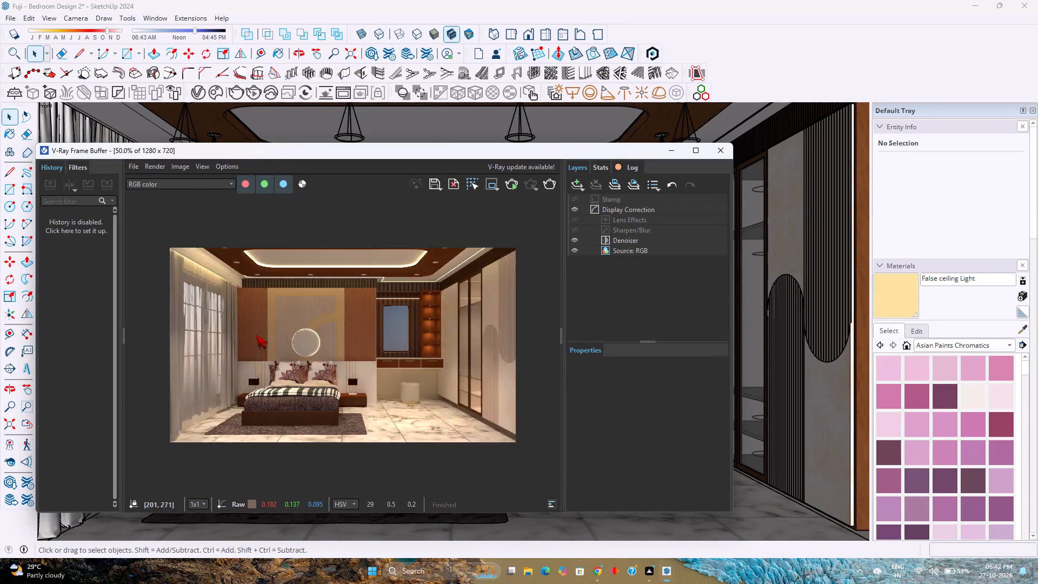
scroll(256, 335, "down", 1)
scroll(266, 356, "up", 3)
scroll(274, 358, "down", 1)
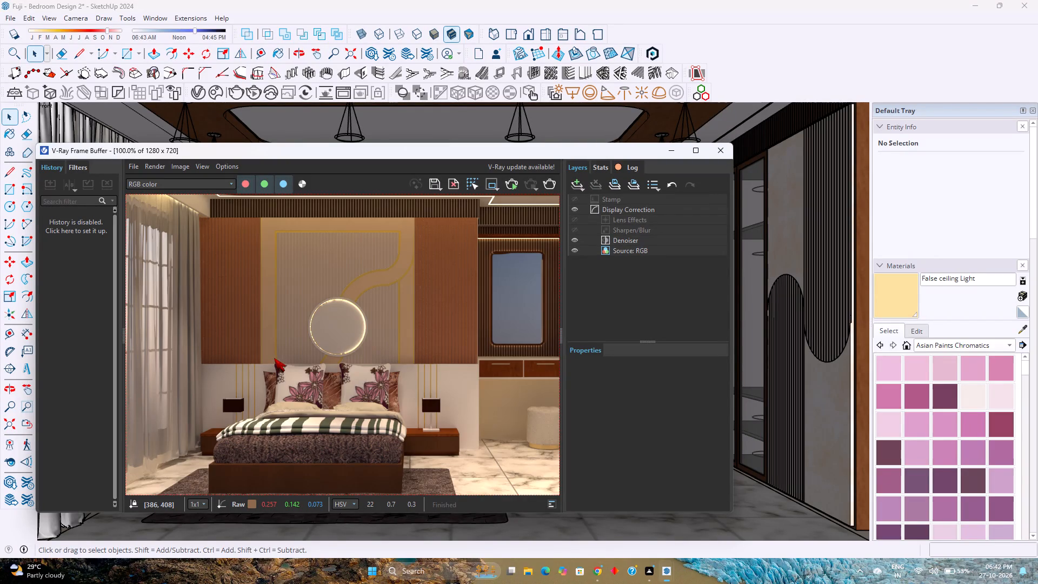
scroll(311, 353, "down", 1)
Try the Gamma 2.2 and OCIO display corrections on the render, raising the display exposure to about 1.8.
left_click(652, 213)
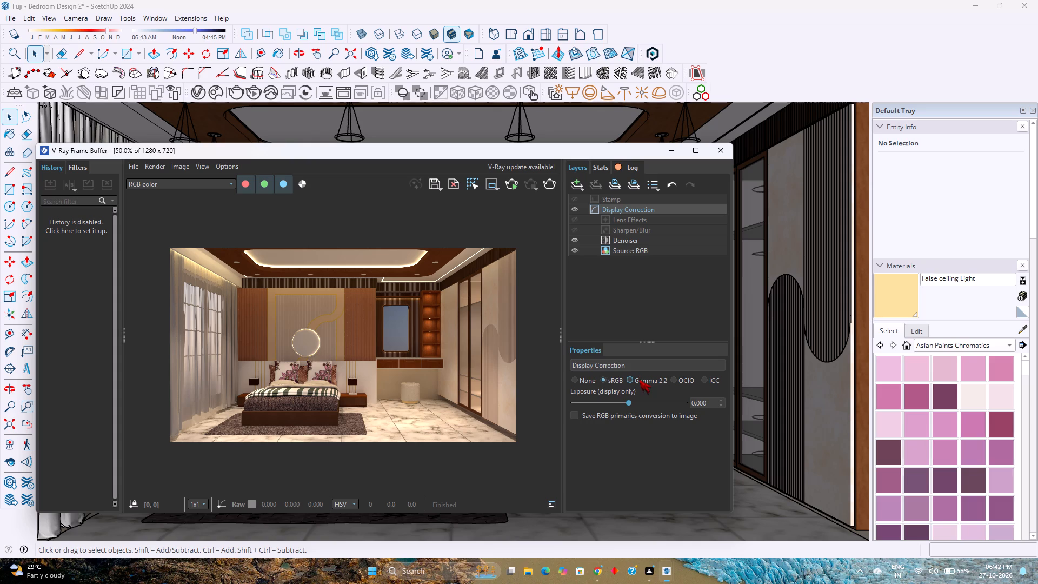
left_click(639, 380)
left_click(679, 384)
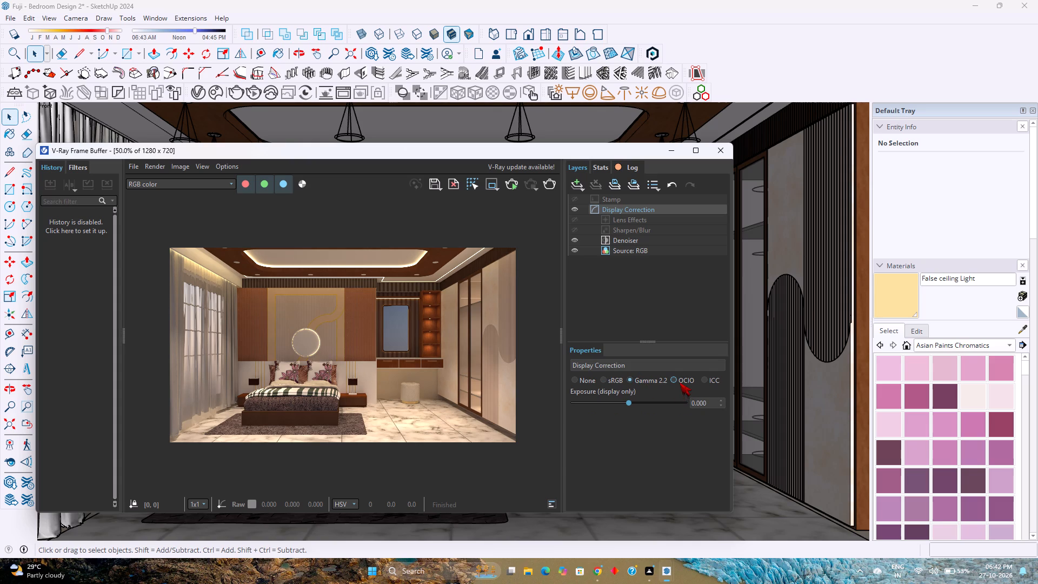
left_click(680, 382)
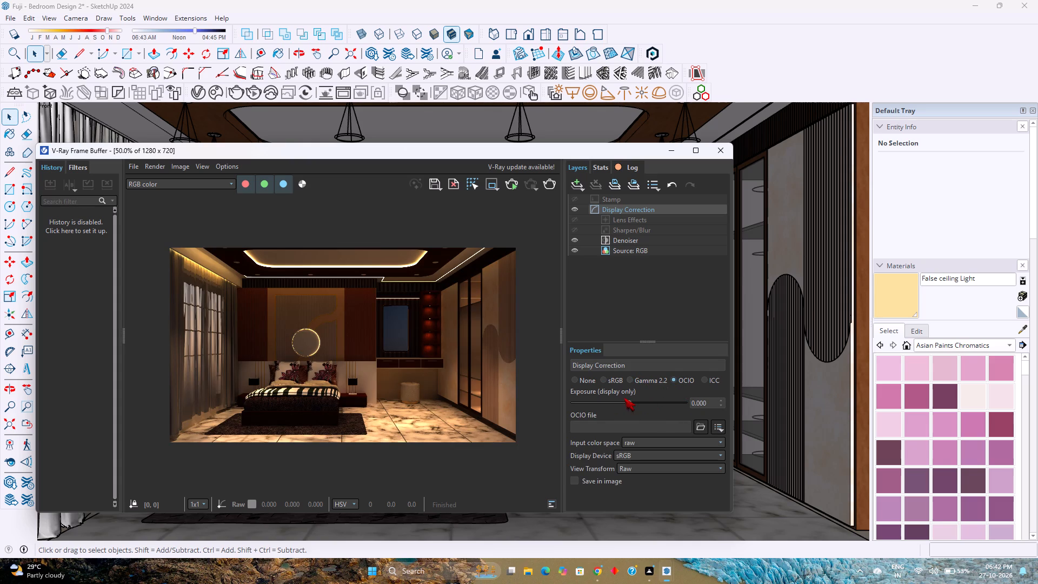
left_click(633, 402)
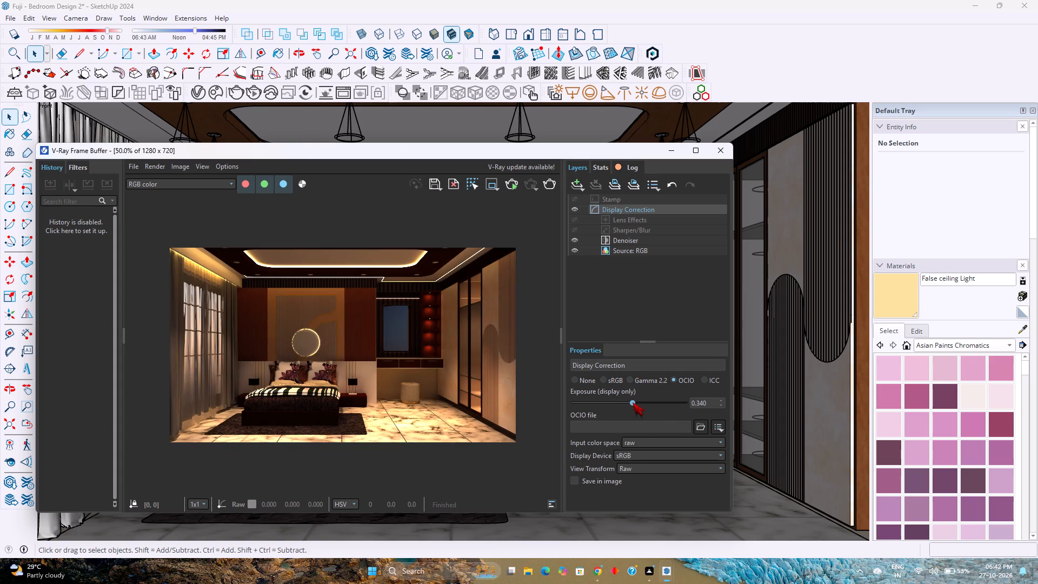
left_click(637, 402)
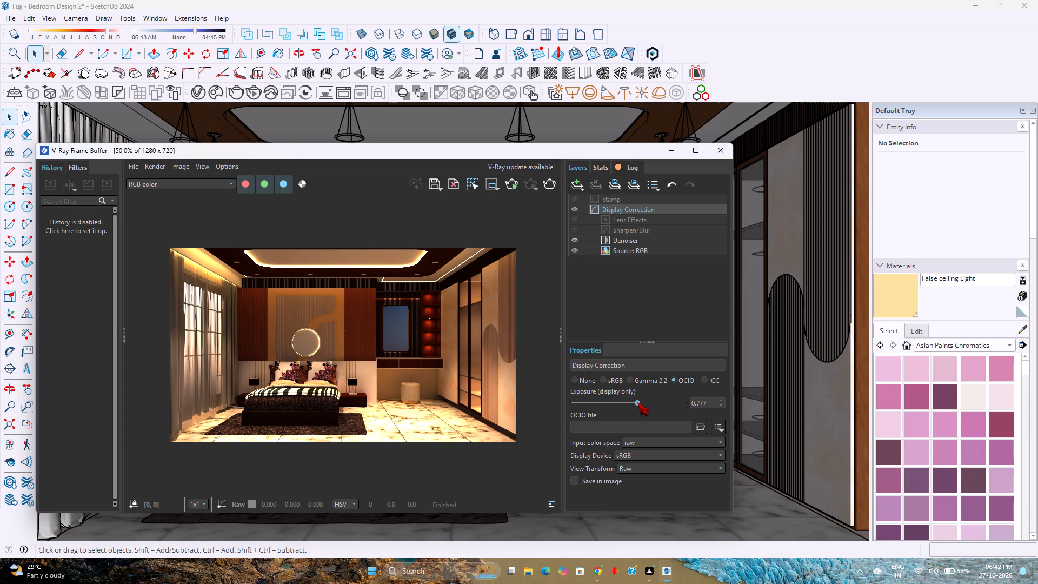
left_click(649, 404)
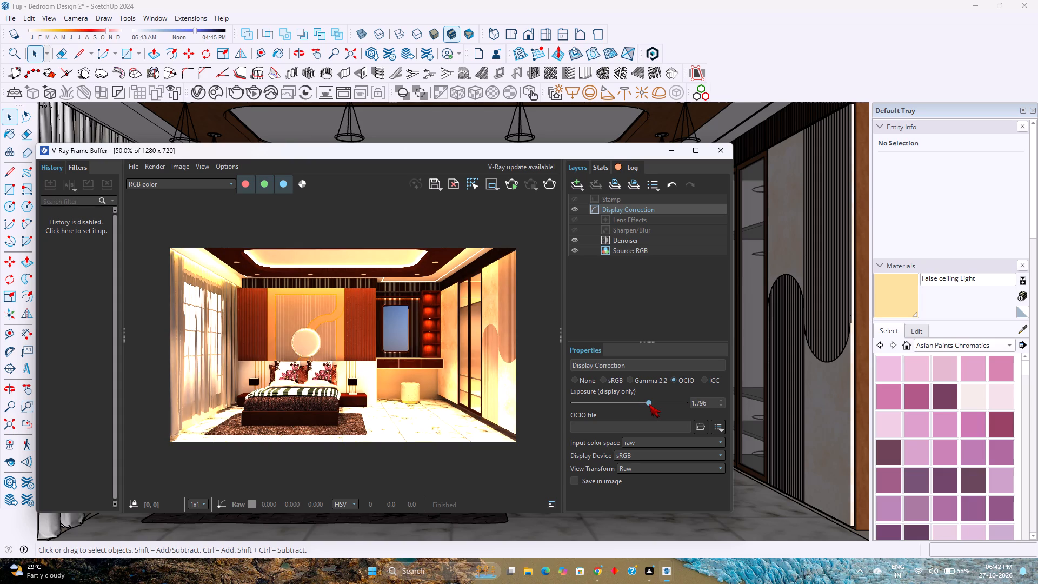
Set the Display Correction layer's exposure to 0.340 and its colour mode to sRGB.
left_click(633, 402)
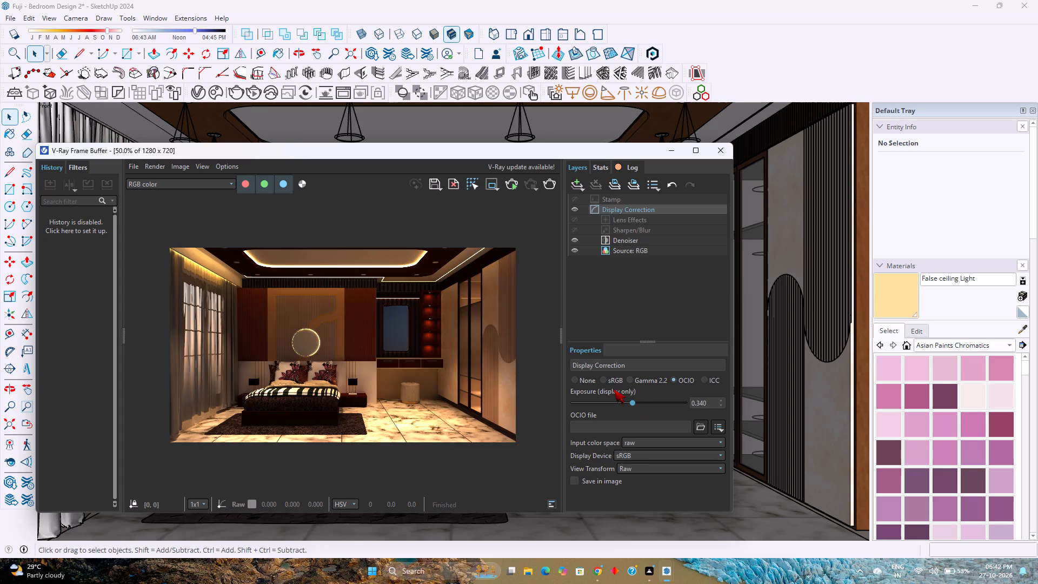
left_click(613, 382)
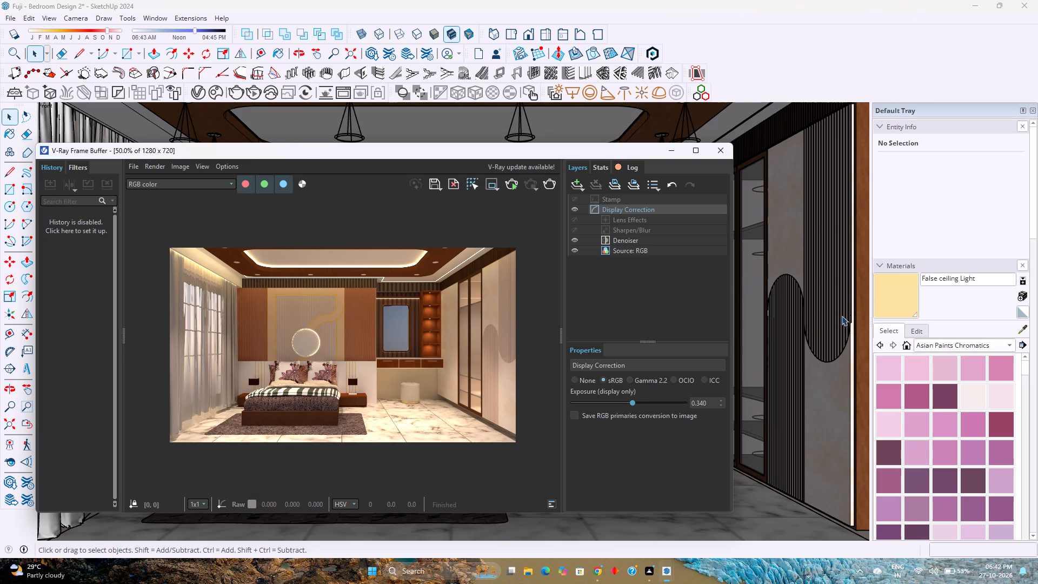
Save the render as a JPEG named "Fuji - Bed Room Design 2-1" in the Downloads folder.
left_click(432, 184)
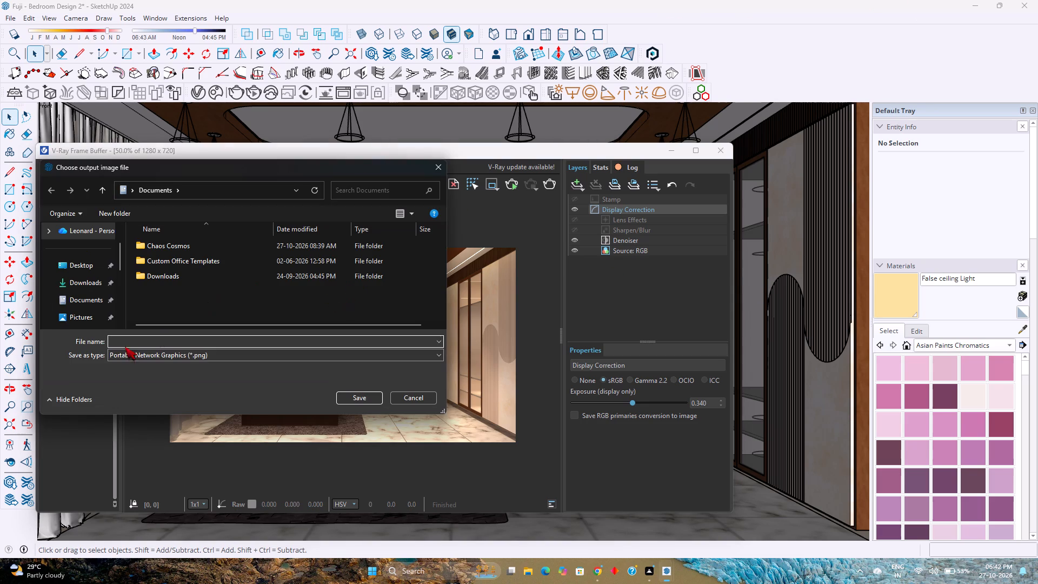
left_click(212, 350)
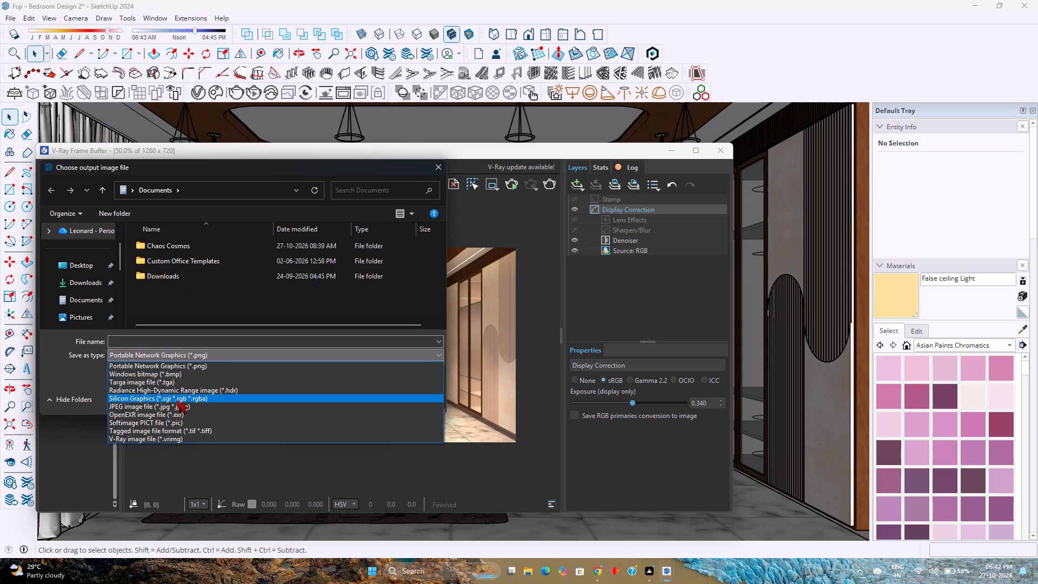
left_click(219, 406)
left_click(62, 280)
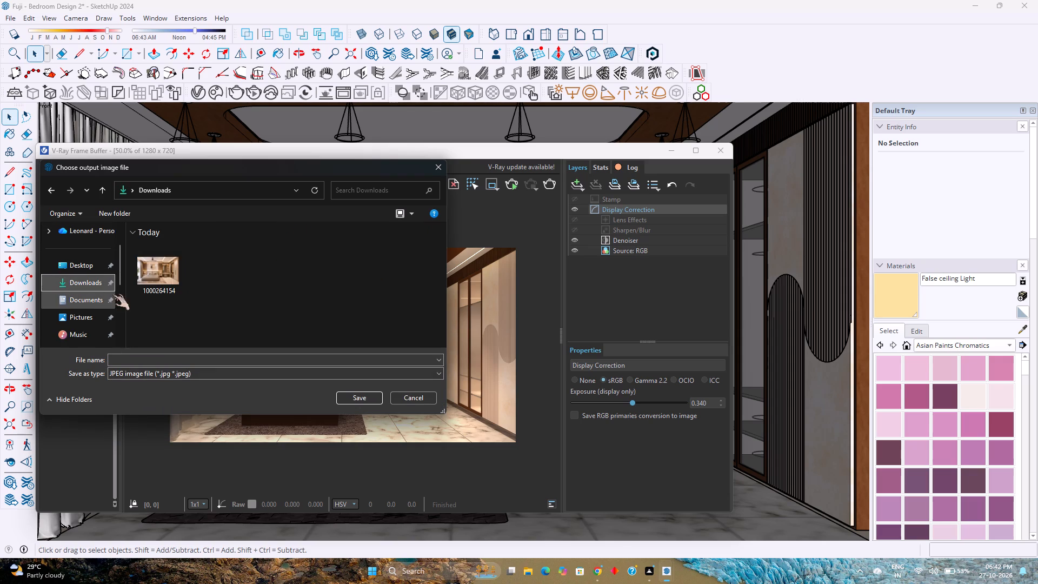
left_click(306, 361)
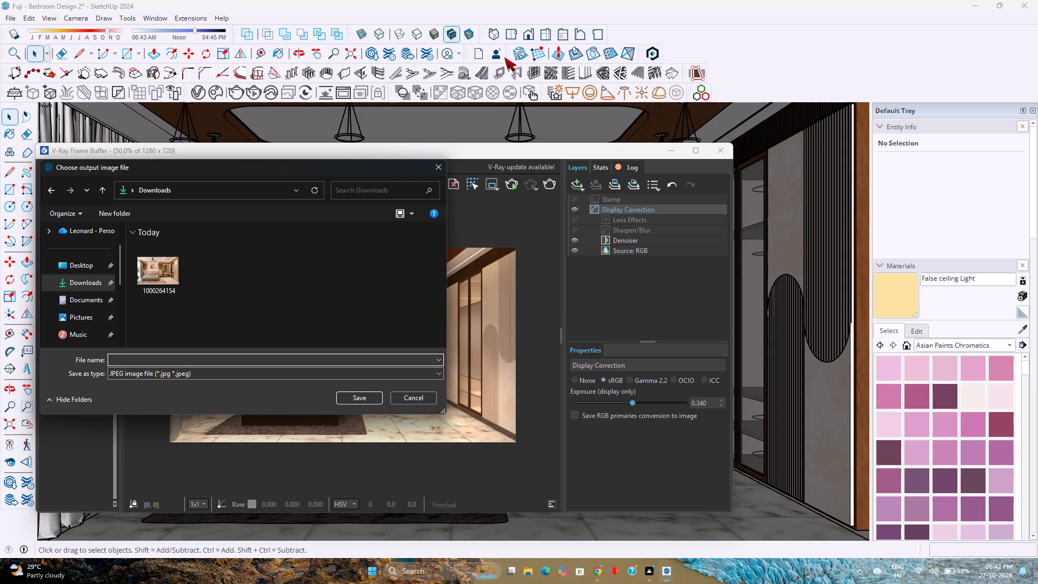
type("Fuji")
key("space")
type("- Bed")
key("space")
type("r")
key("BackSpace")
type("Room")
key("space")
key("r")
key("BackSpace")
type("def")
key("BackSpace")
key("BackSpace")
key("BackSpace")
type("De")
type("sign")
key("space")
key("2")
type("-1")
key("Return")
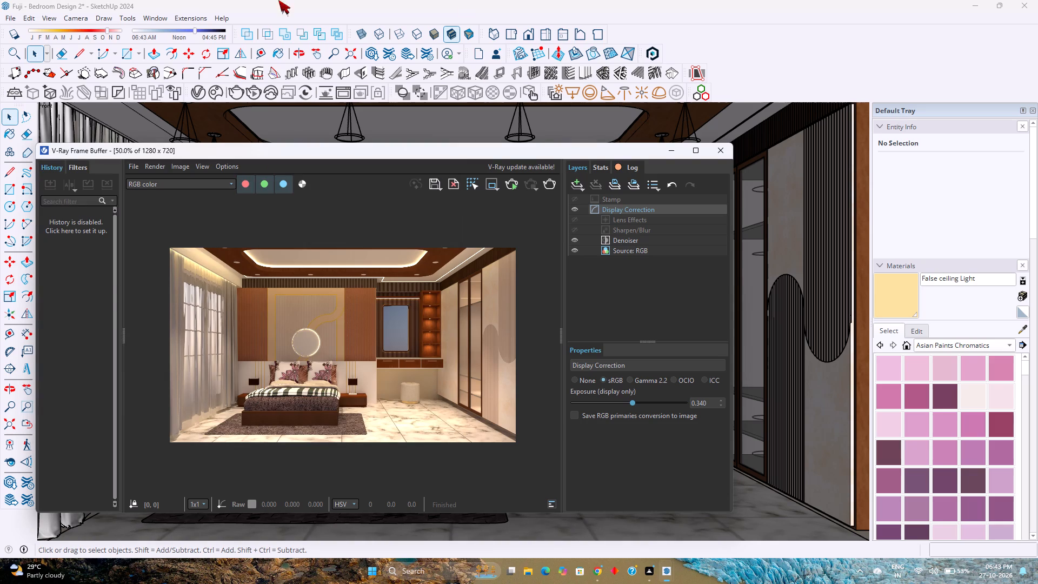
Start a V-Ray render from a new angled view showing the bed wall, dressing unit and full wardrobe.
left_click(677, 157)
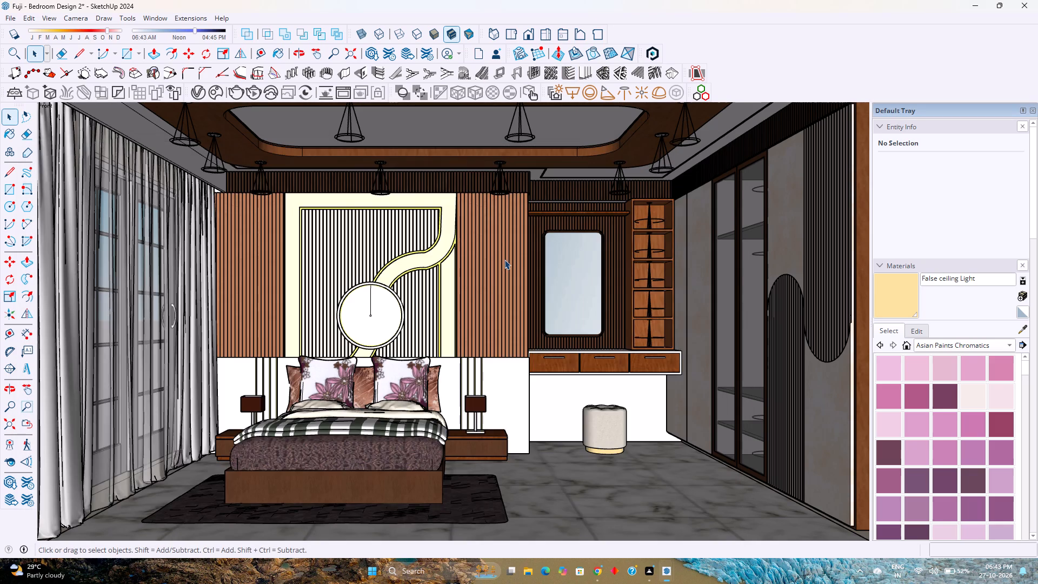
scroll(504, 257, "down", 2)
scroll(553, 294, "up", 2)
middle_click_drag(554, 293, 588, 304)
middle_click(588, 304)
scroll(588, 305, "up", 1)
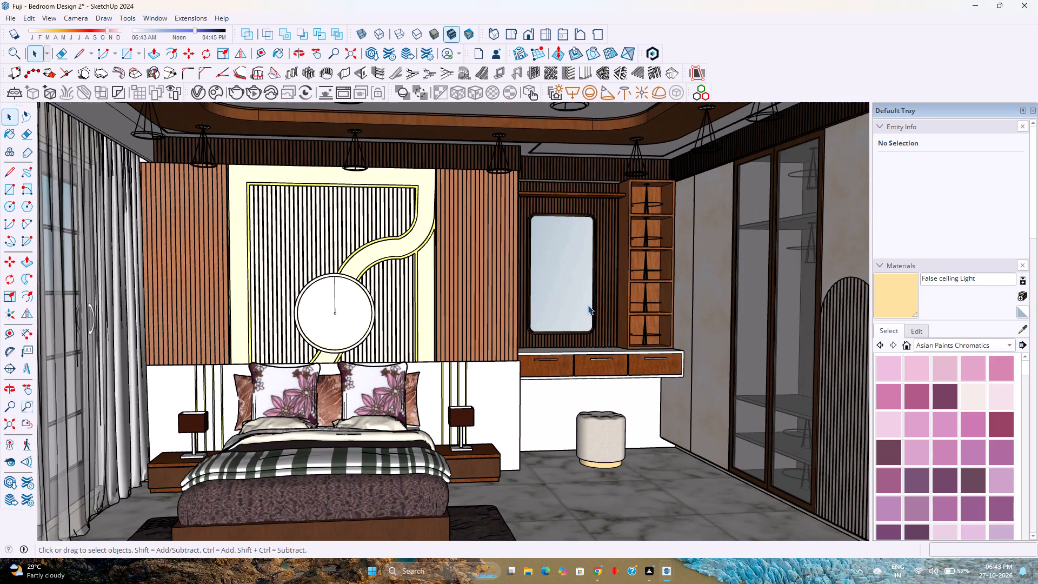
scroll(588, 306, "up", 1)
middle_click_drag(597, 308, 569, 289, "shift")
middle_click(569, 289, "shift")
scroll(567, 289, "down", 1)
middle_click_drag(568, 289, 587, 302)
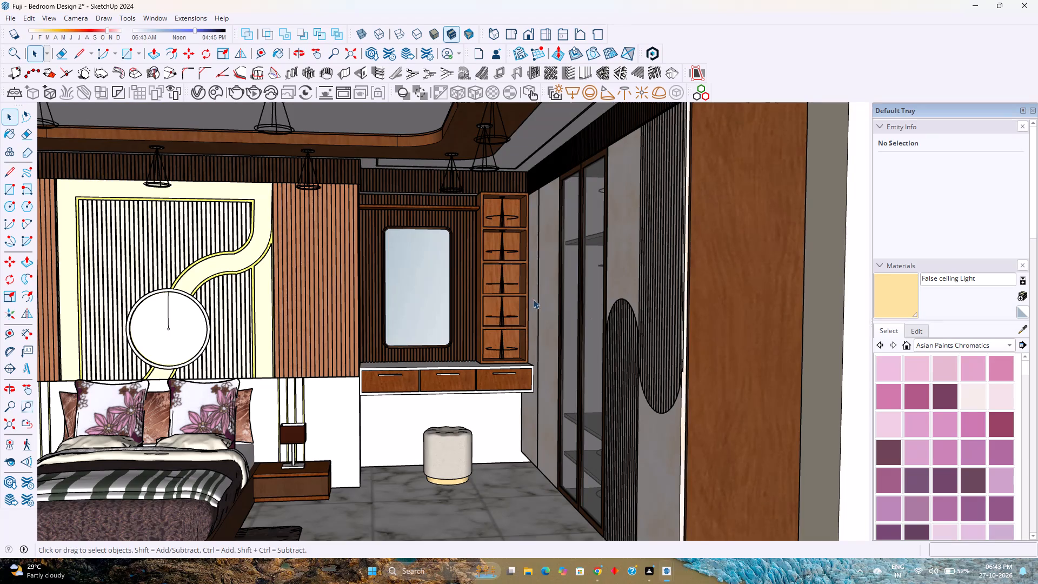
middle_click_drag(533, 299, 655, 298)
scroll(649, 297, "down", 1)
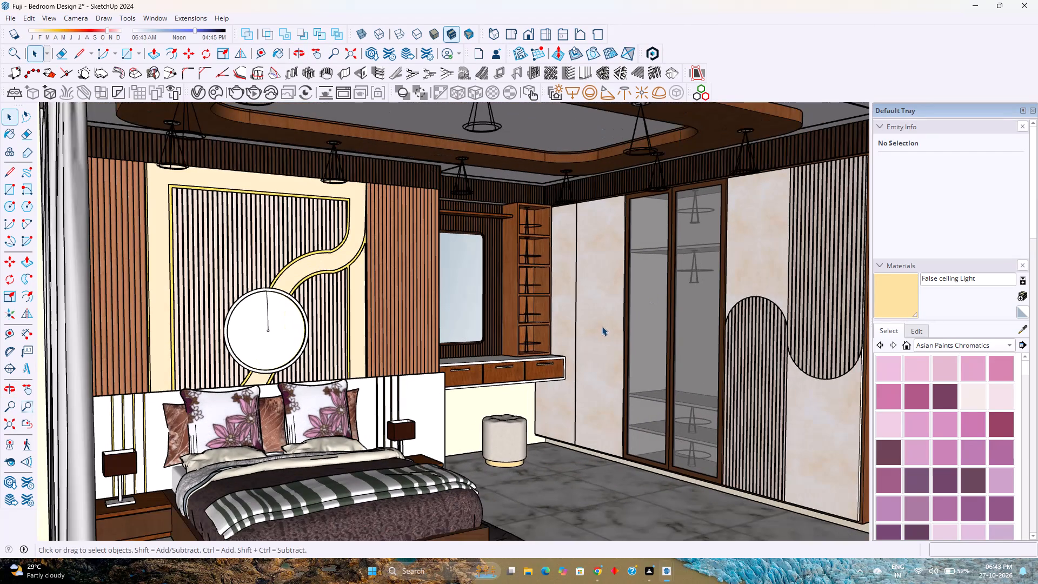
middle_click_drag(613, 335, 600, 302, "shift")
middle_click_drag(603, 313, 614, 330, "shift")
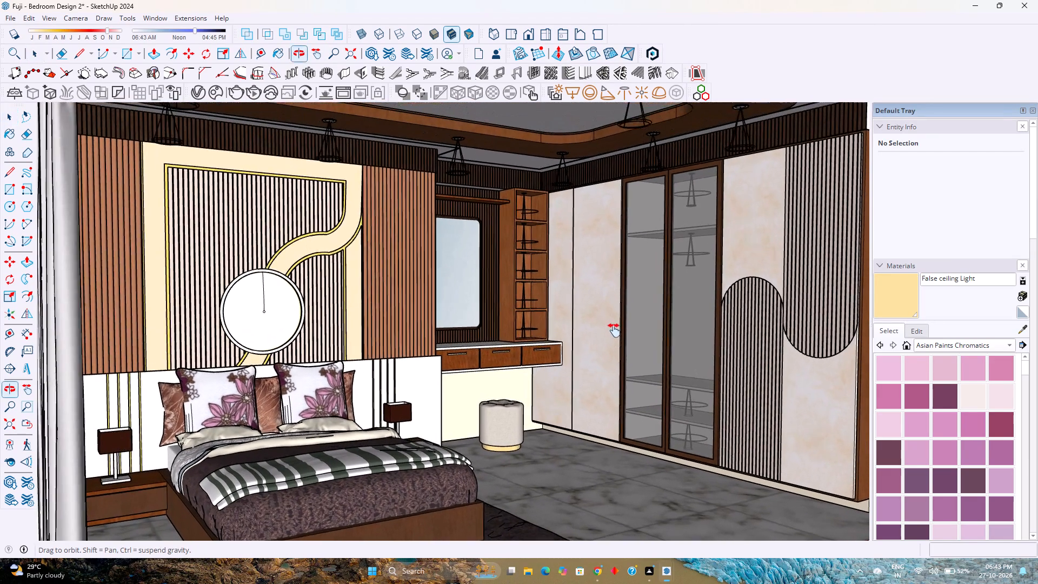
middle_click_drag(614, 330, 615, 333, "shift")
middle_click(615, 333, "shift")
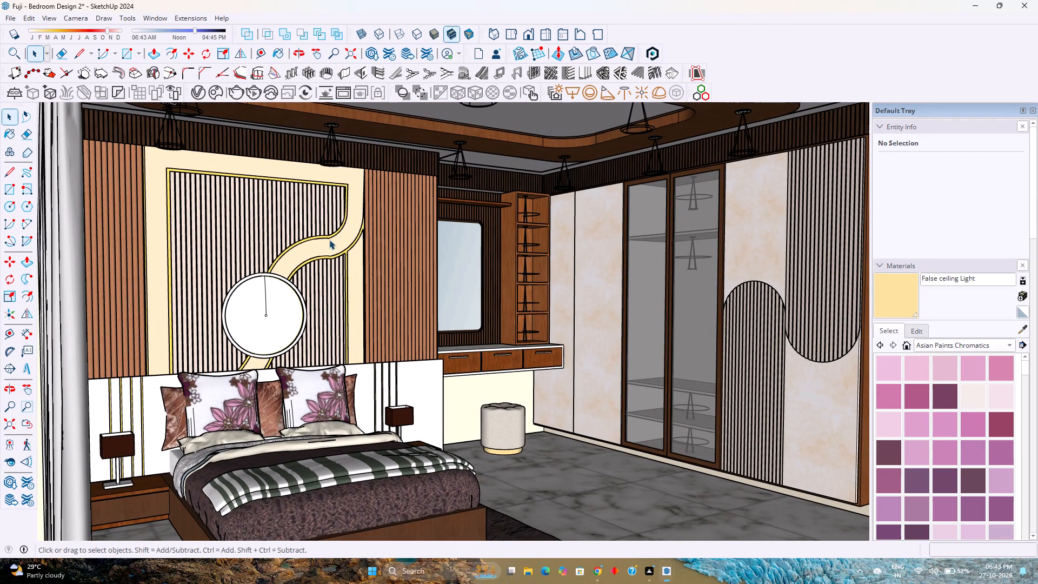
left_click(237, 94)
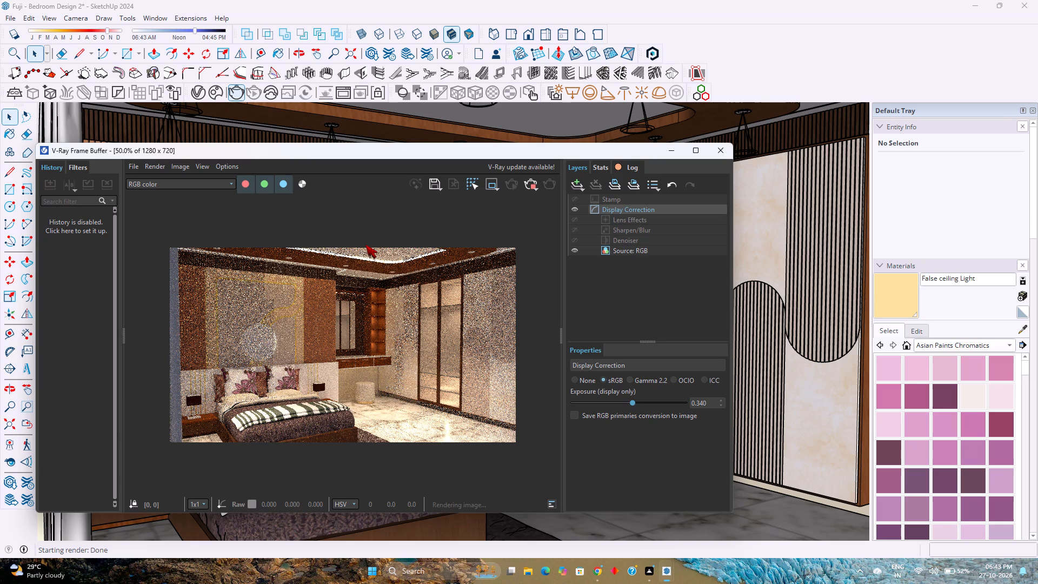
Switch to Chrome, open ChatGPT in a new tab and close the History tab.
left_click(591, 574)
left_click(286, 14)
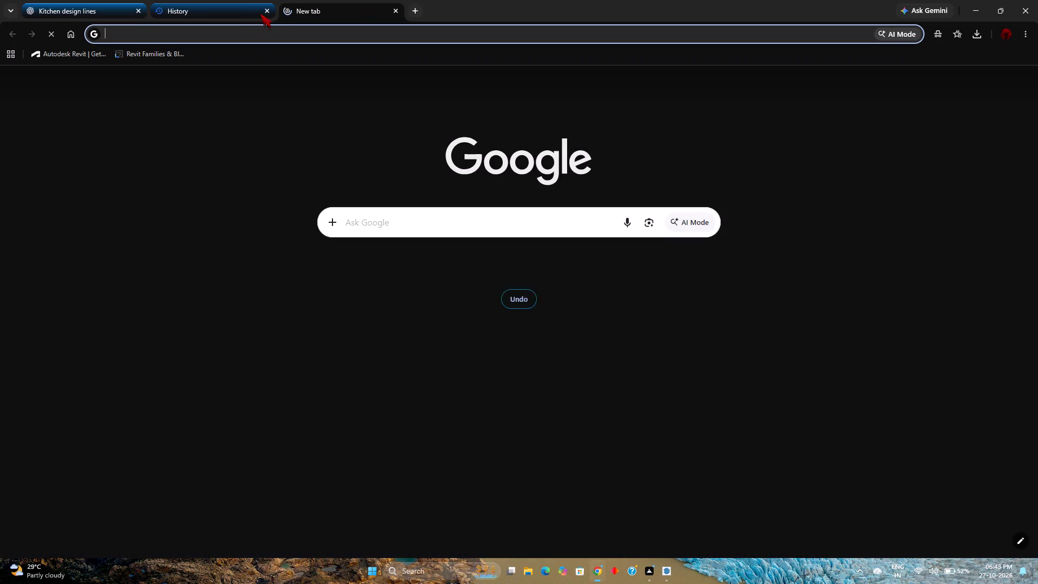
left_click(267, 11)
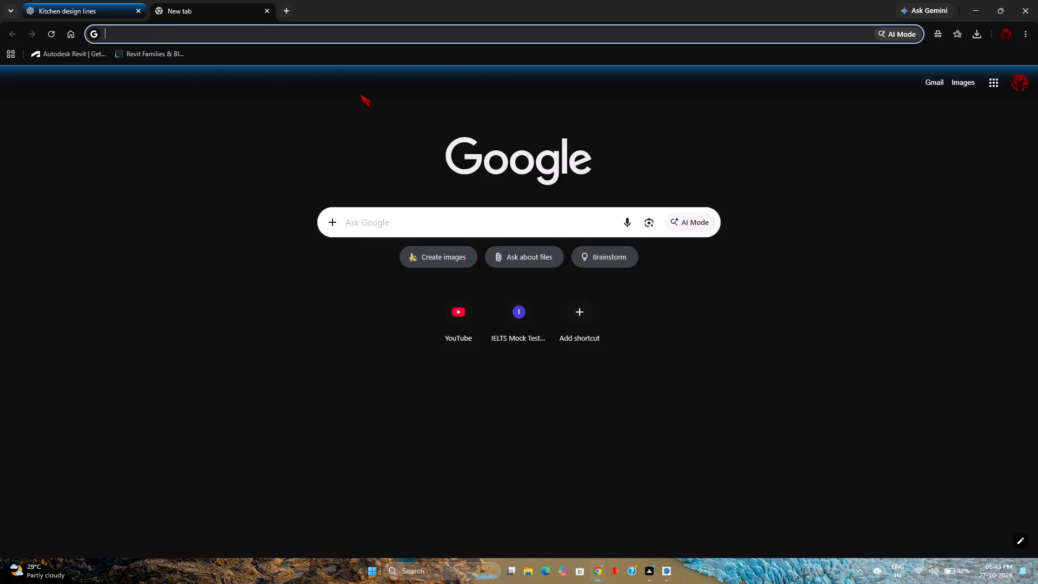
type("cha")
key("Return")
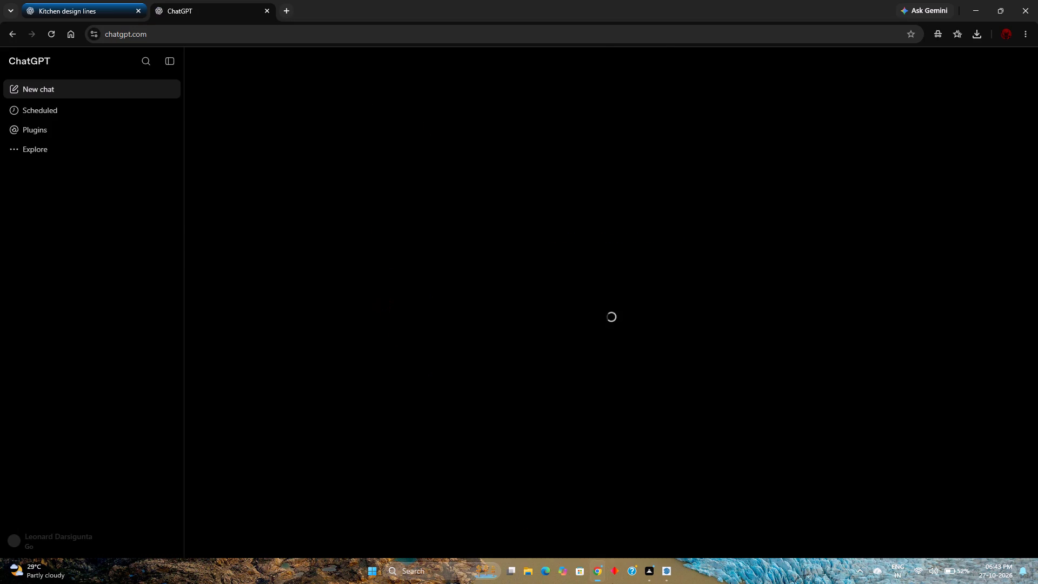
Attach the saved bedroom render image to a new ChatGPT chat.
left_click(419, 282)
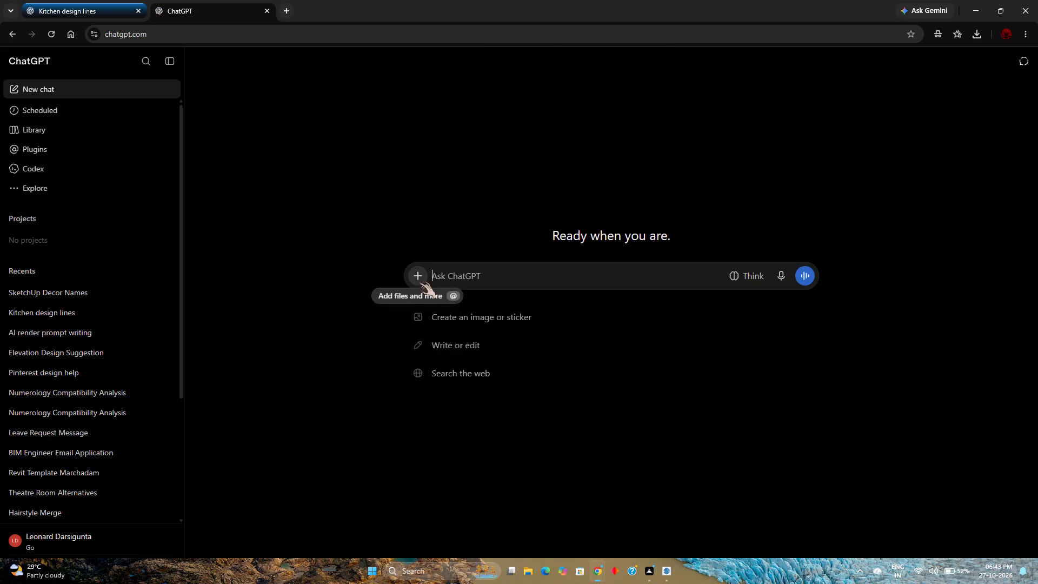
left_click(464, 303)
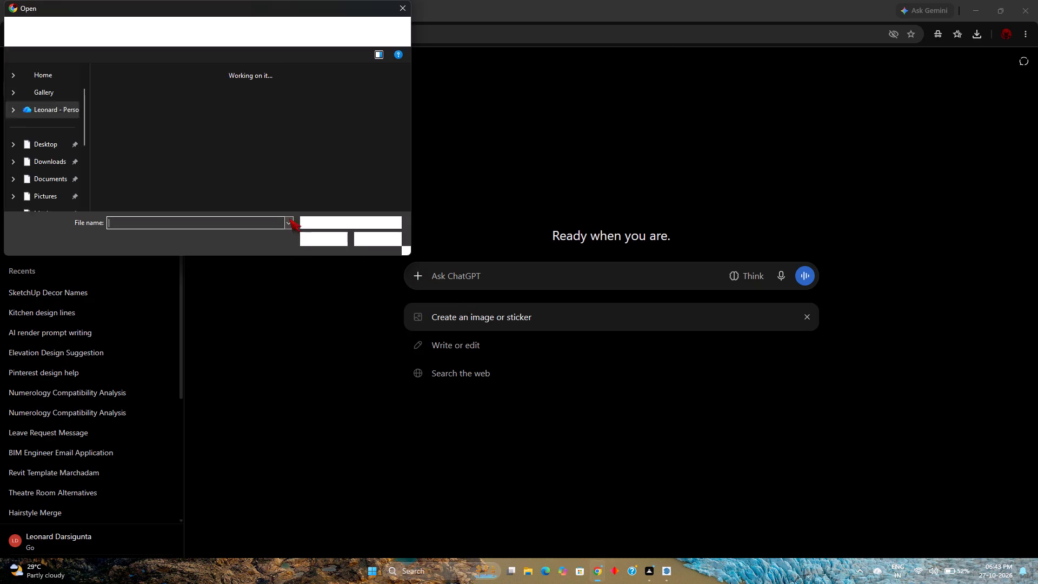
left_click(115, 99)
left_click(302, 235)
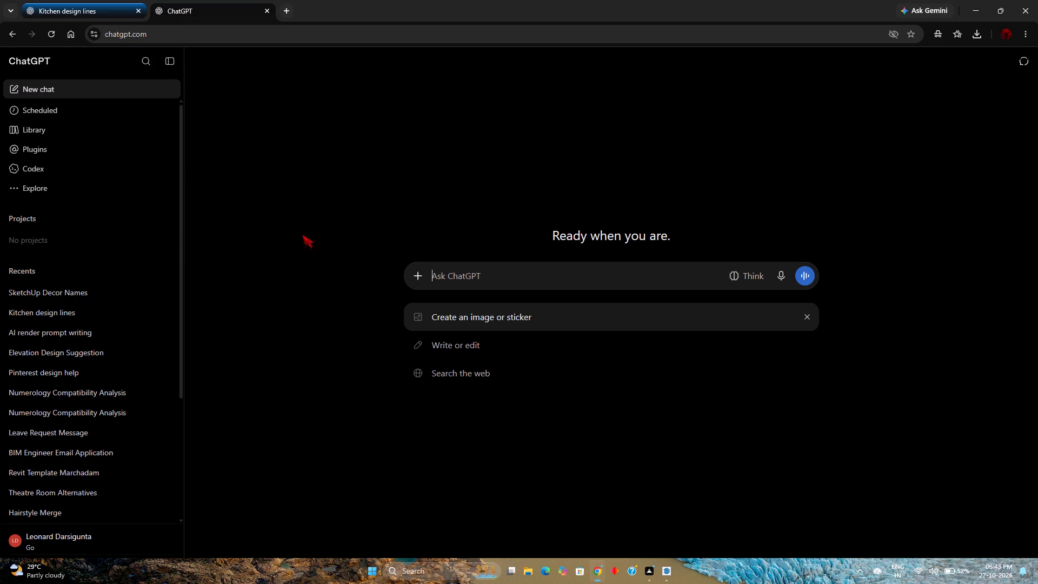
Send the attached image with the prompt "Realstic Render chei ENSCAPE laga chei".
type("Realstich")
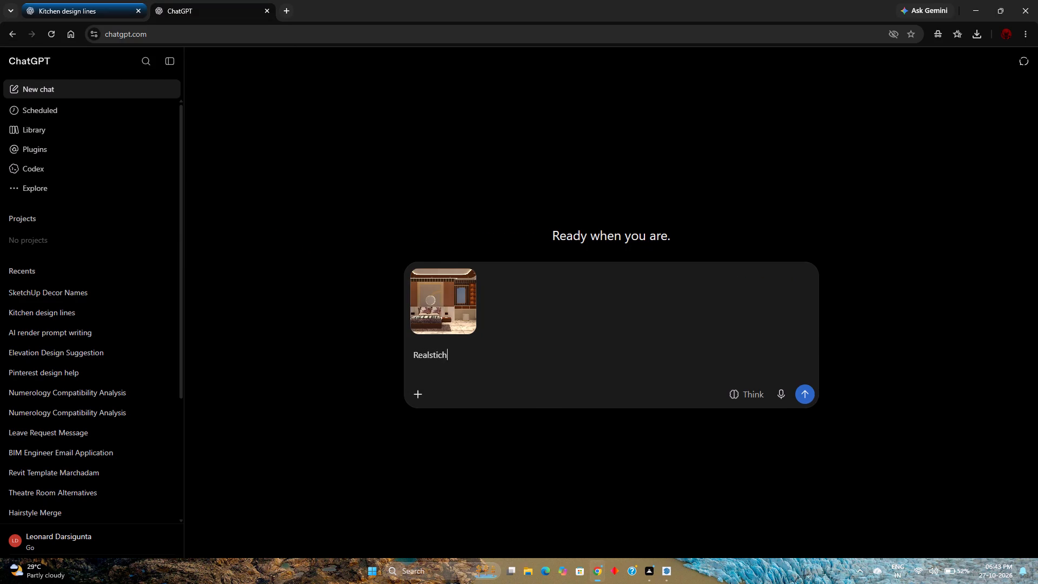
key("space")
key("BackSpace")
key("BackSpace")
key("space")
key("BackSpace")
key("space")
type("Reb")
key("BackSpace")
type("nder cehi")
key("space")
key("BackSpace")
key("BackSpace")
key("BackSpace")
key("BackSpace")
type("hei")
key("space")
type("EN")
key("shift+c")
key("shift+BackSpace")
type("SCAPE")
key("space")
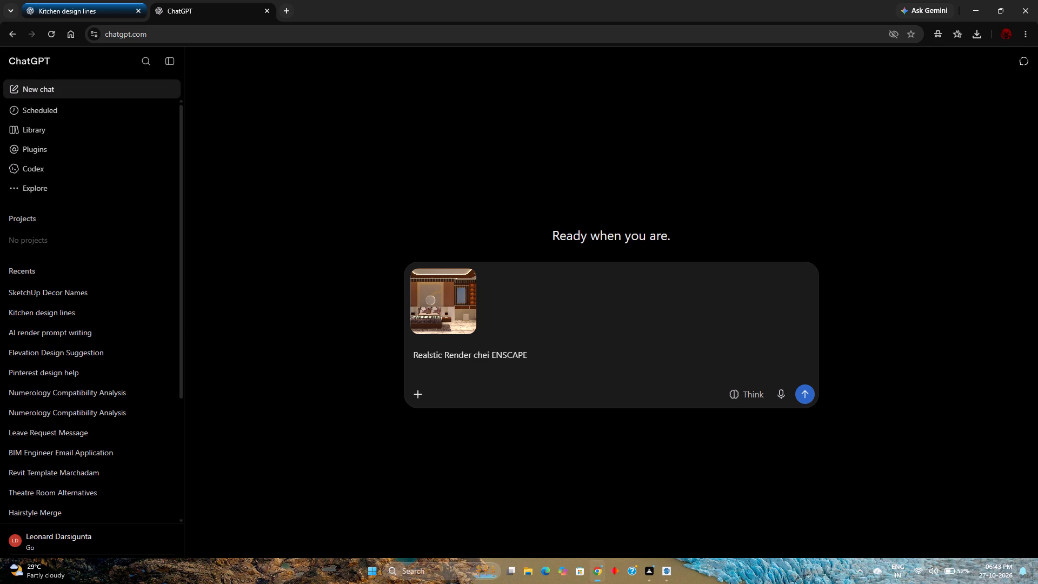
type("laga chei")
key("space")
key("Return")
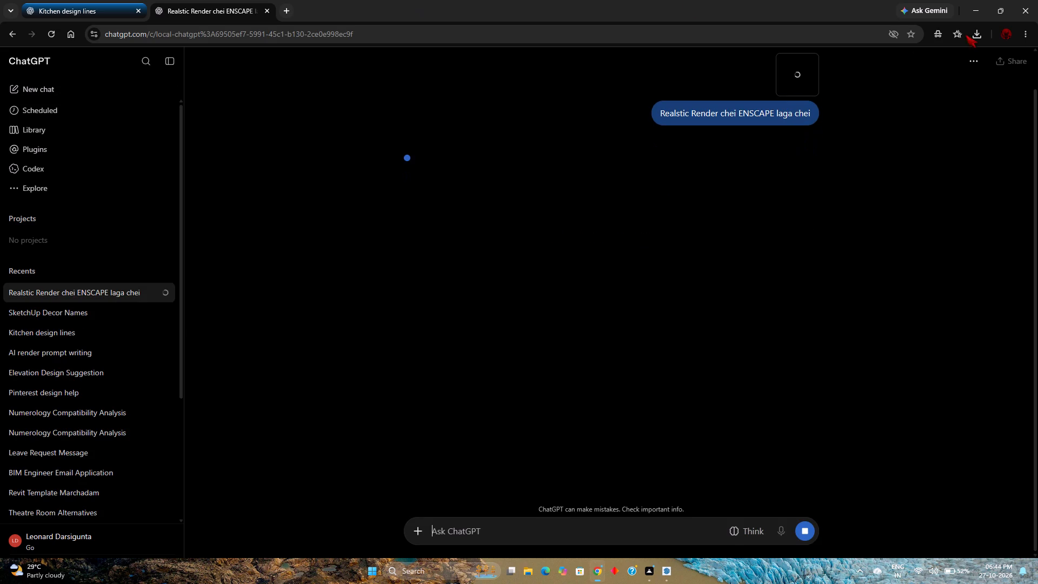
Switch back to SketchUp to check the angled V-Ray render in progress.
left_click(971, 9)
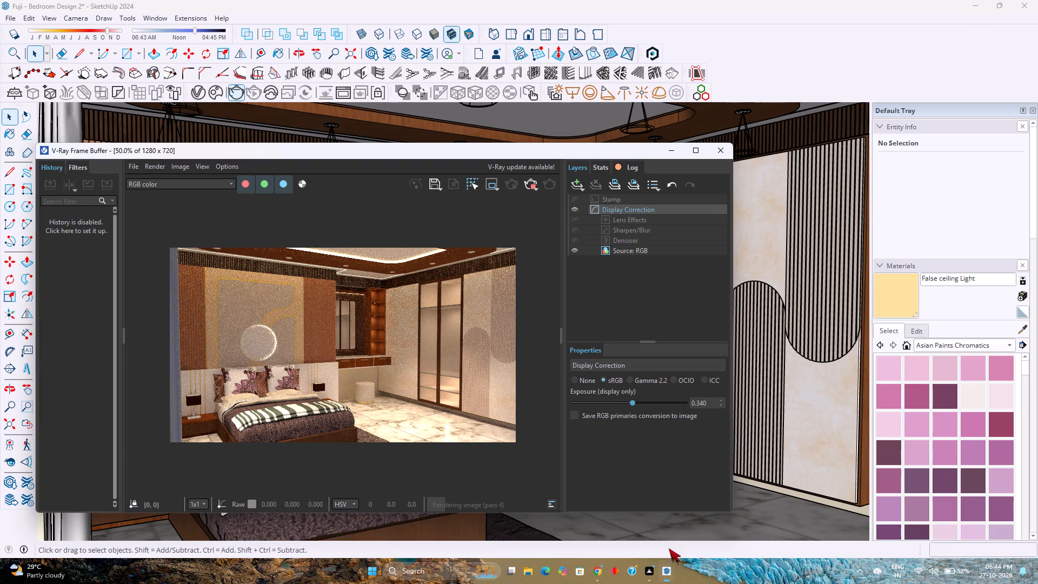
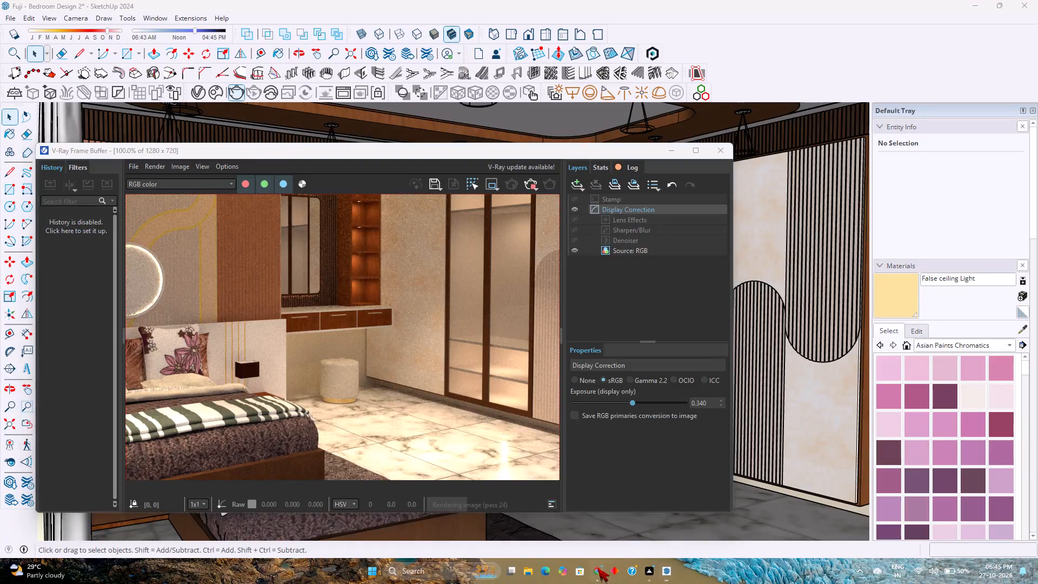
Open the realistic bedroom image generated by ChatGPT in the full-size viewer and download it.
left_click(543, 263)
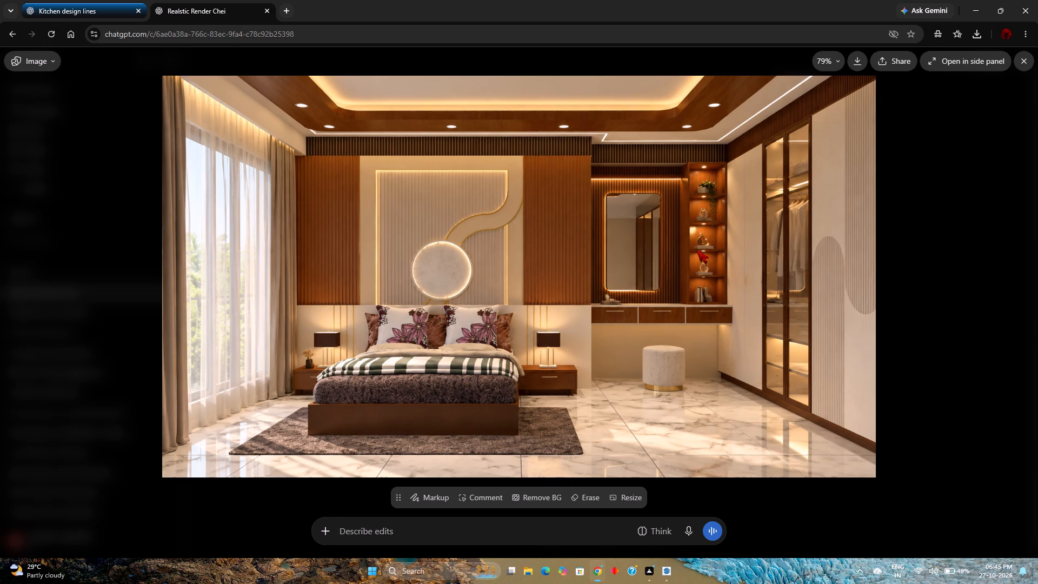
left_click(852, 68)
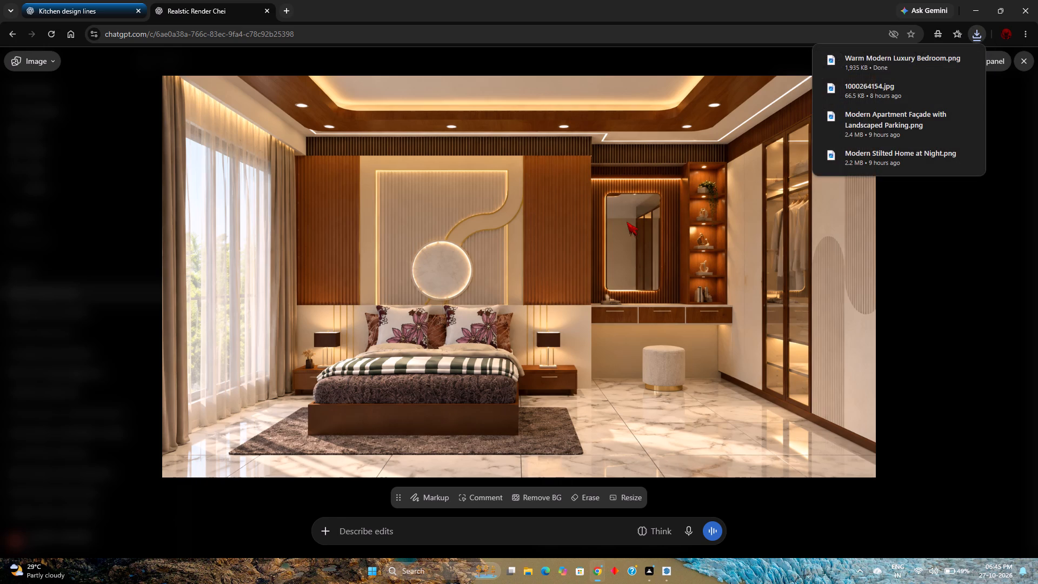
Return to SketchUp and examine the in-progress angled bedroom render in the V-Ray Frame Buffer, both whole and close up.
left_click(967, 4)
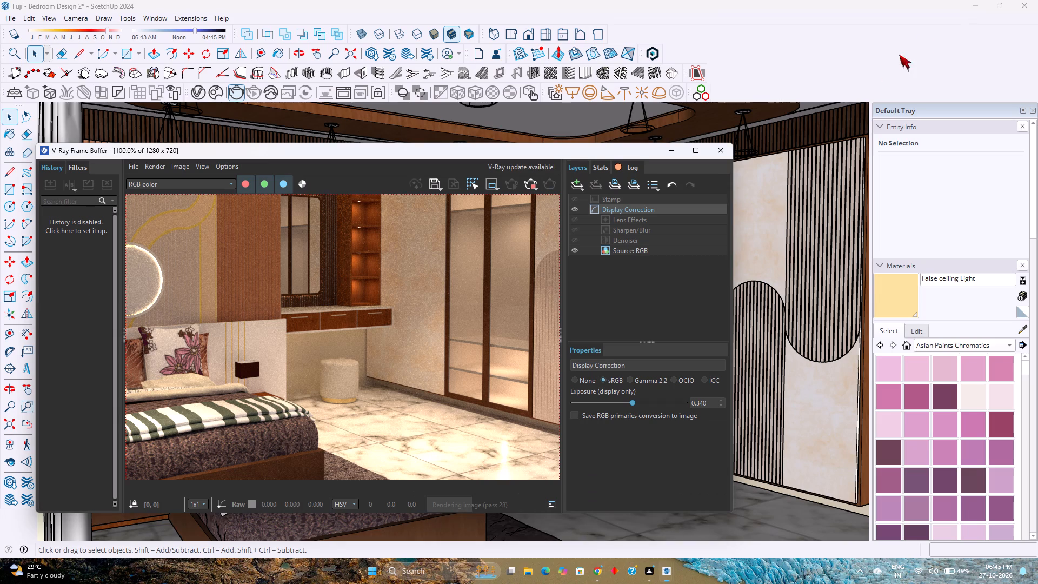
scroll(364, 350, "down", 2)
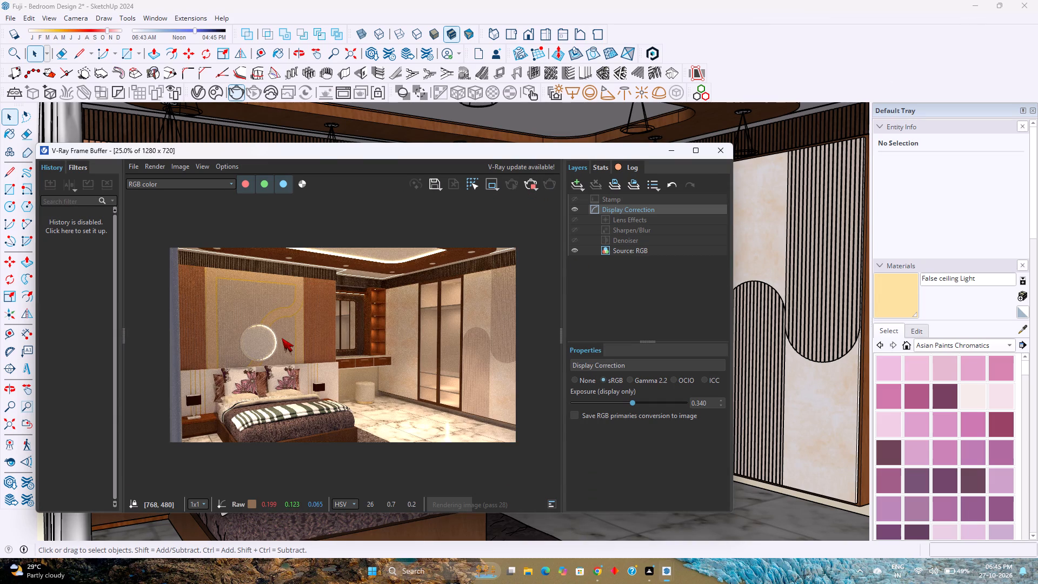
scroll(282, 338, "down", 1)
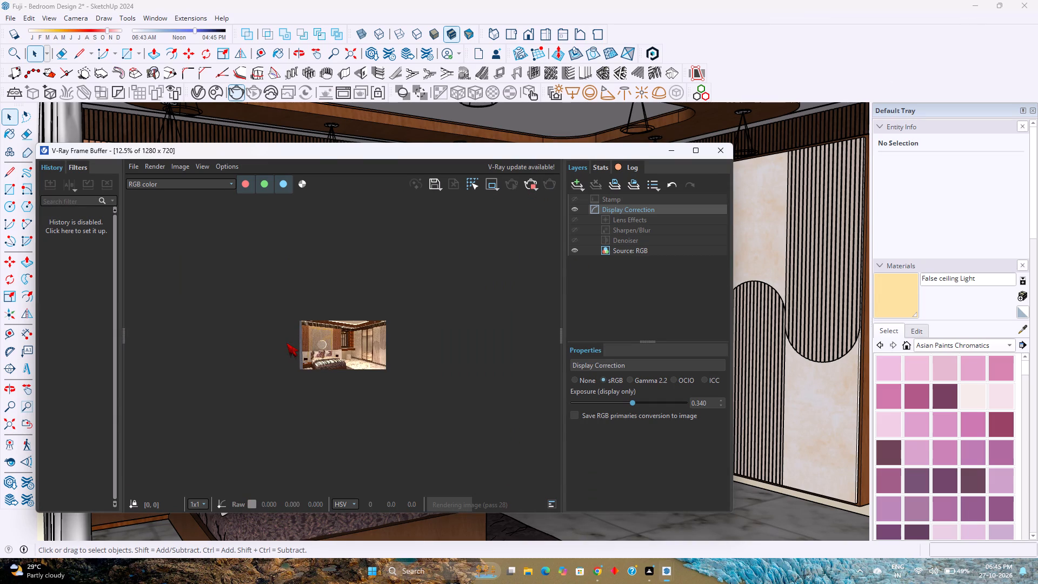
scroll(287, 342, "up", 2)
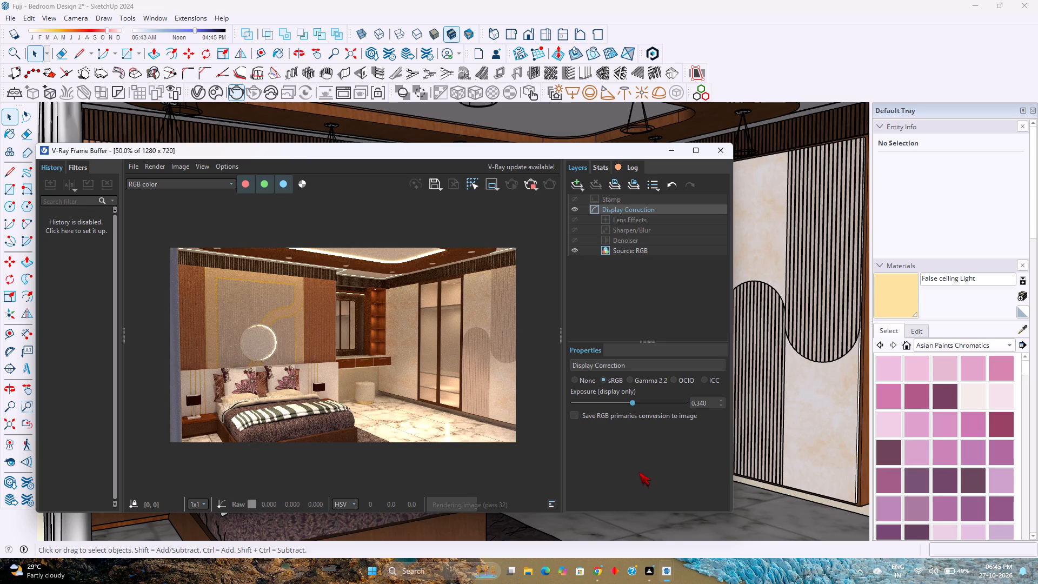
scroll(356, 356, "up", 1)
scroll(349, 359, "down", 2)
scroll(349, 359, "up", 4)
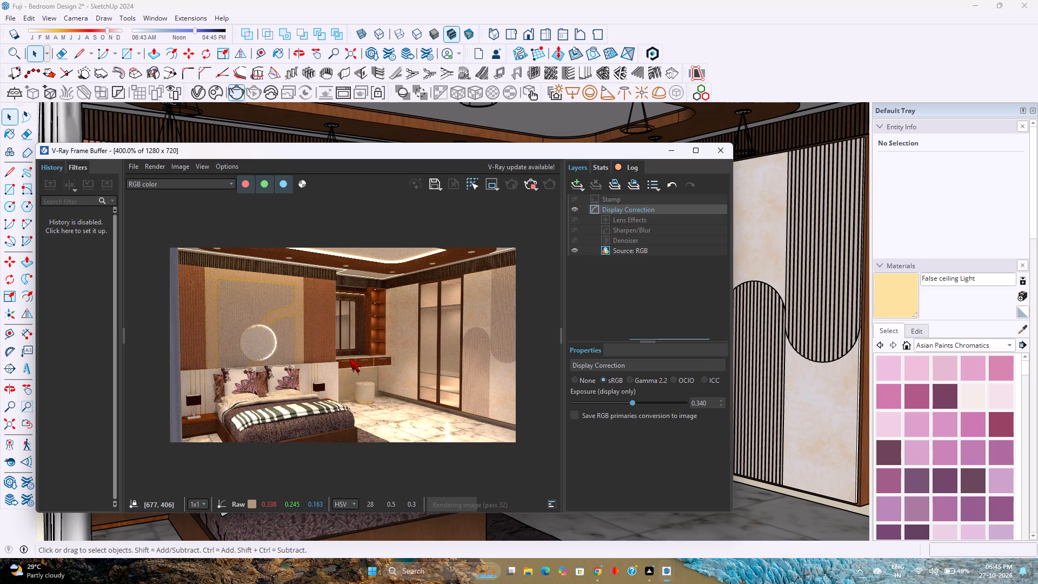
scroll(349, 359, "down", 2)
scroll(349, 359, "up", 1)
scroll(349, 359, "down", 2)
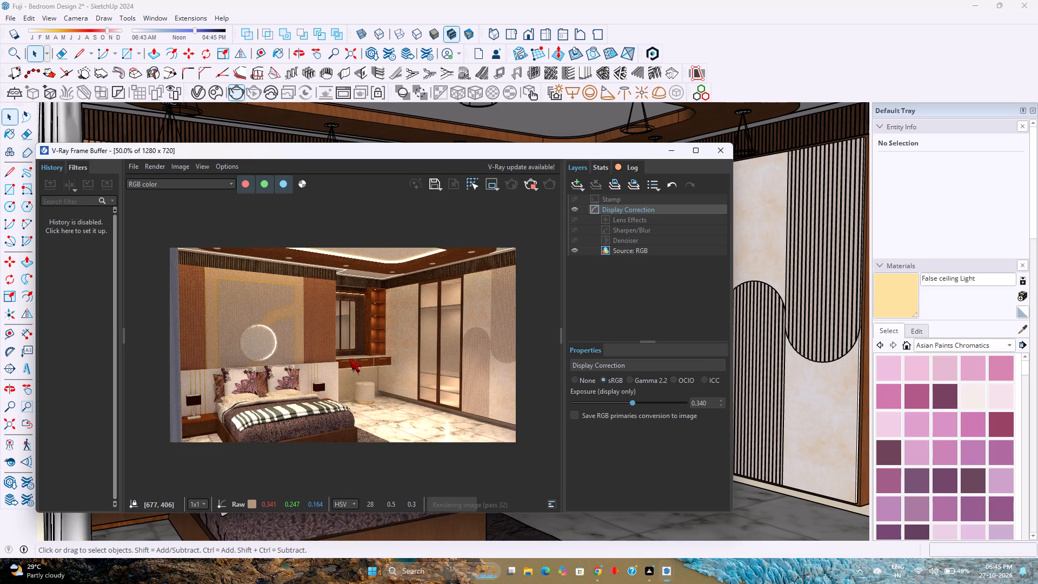
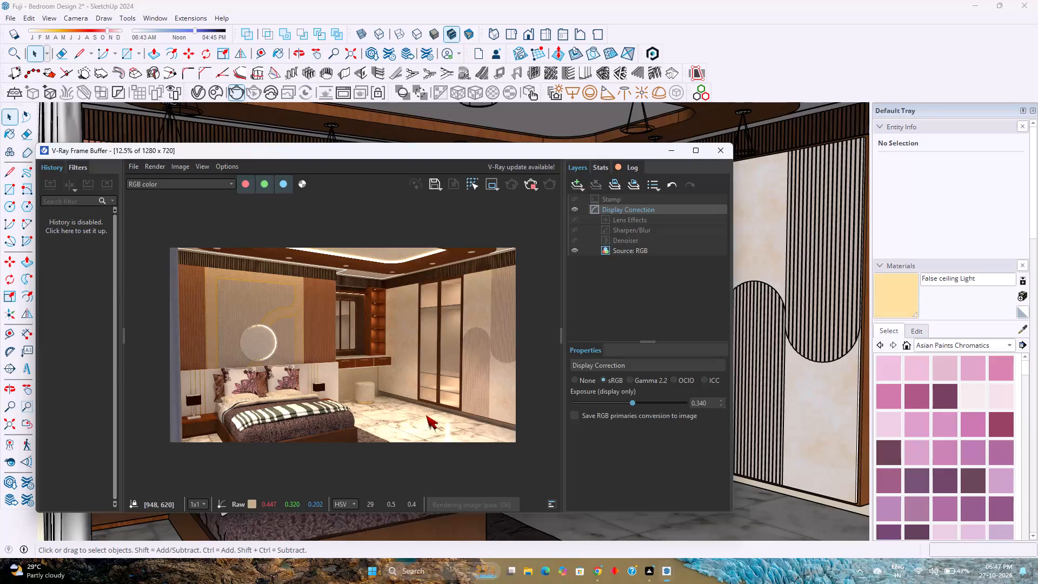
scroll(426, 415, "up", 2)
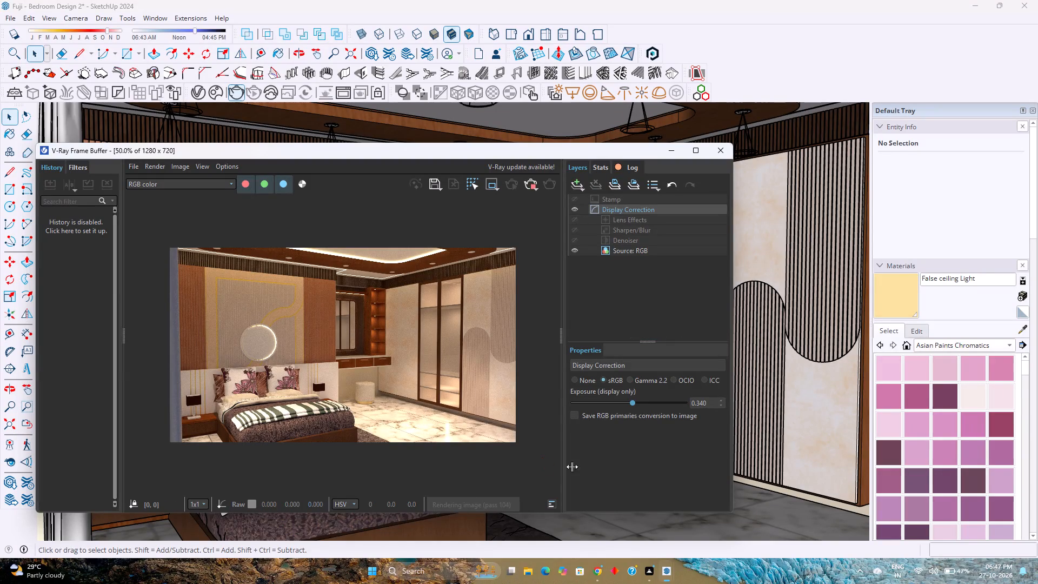
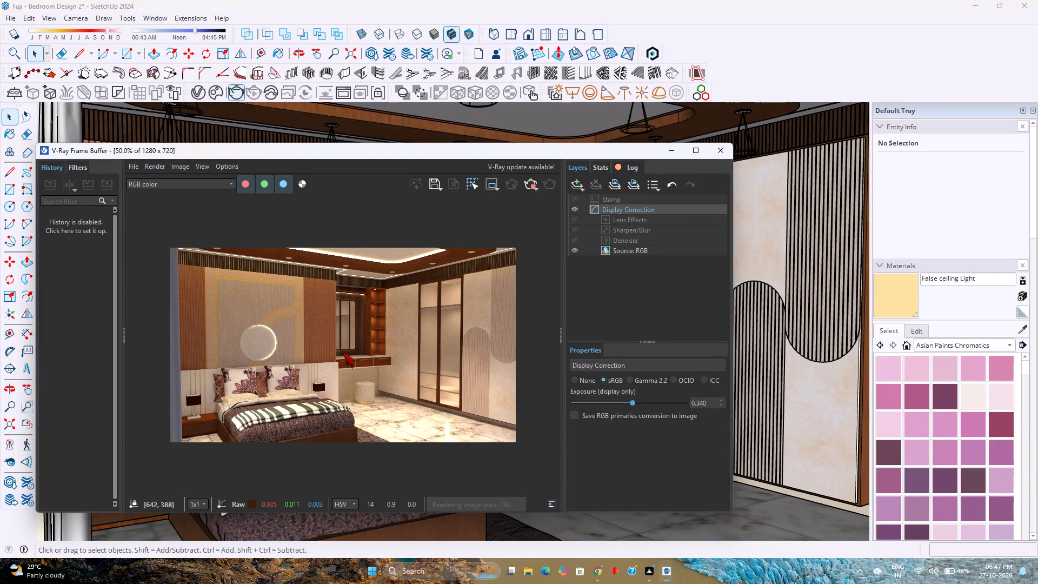
Examine the bedroom render at close range around the dressing unit, wardrobe and slatted band above the bed wall while it finishes.
scroll(349, 352, "down", 2)
scroll(349, 351, "up", 2)
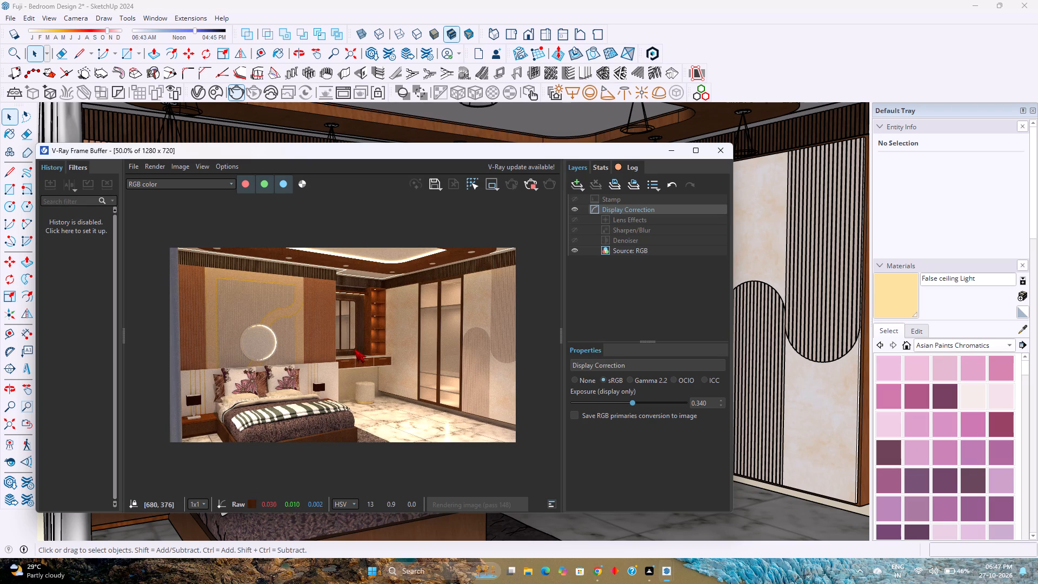
scroll(378, 349, "up", 2)
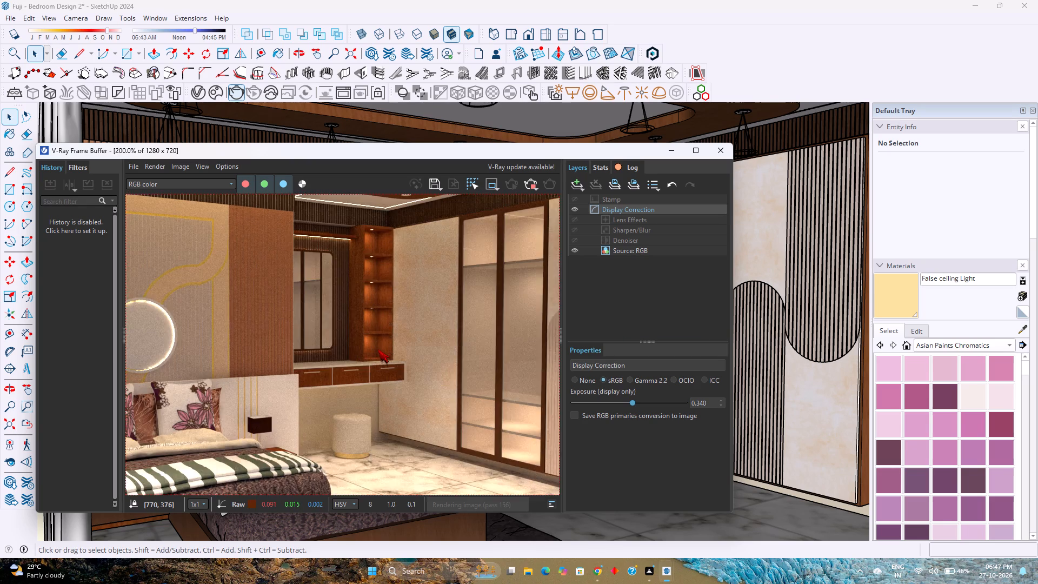
scroll(378, 349, "down", 2)
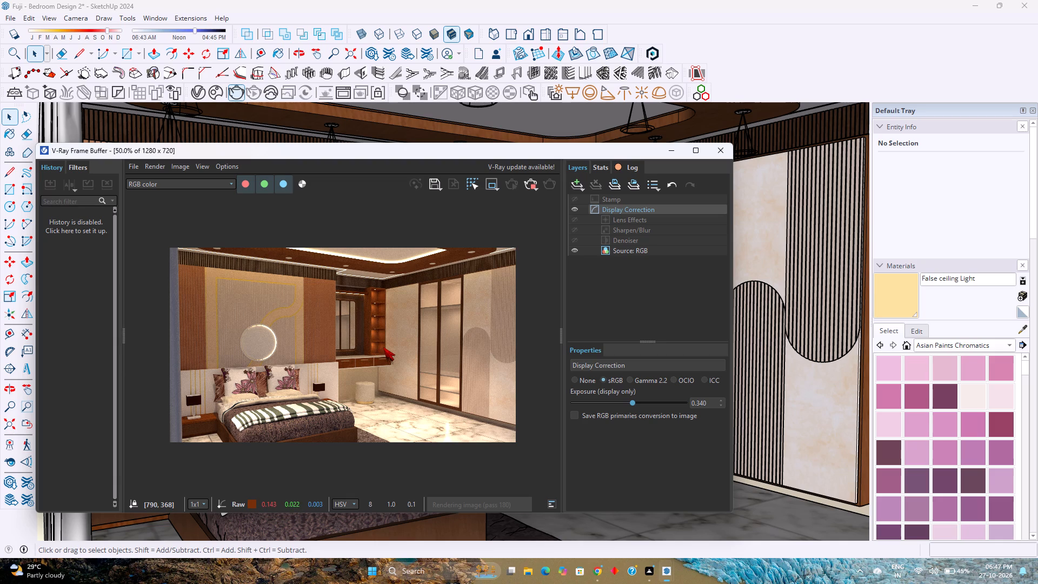
scroll(383, 347, "up", 1)
scroll(383, 347, "down", 1)
scroll(384, 347, "up", 1)
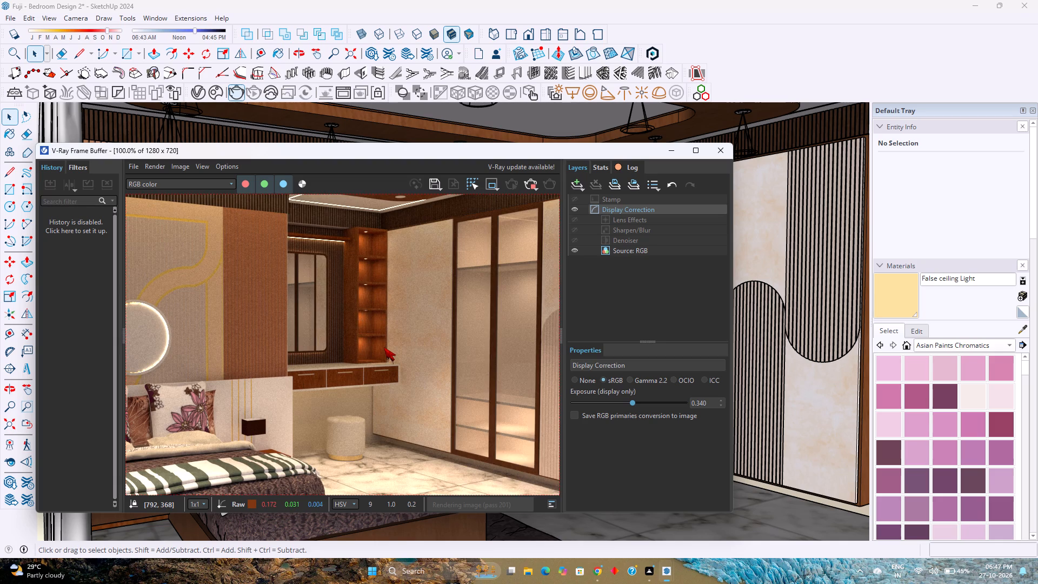
scroll(384, 347, "down", 1)
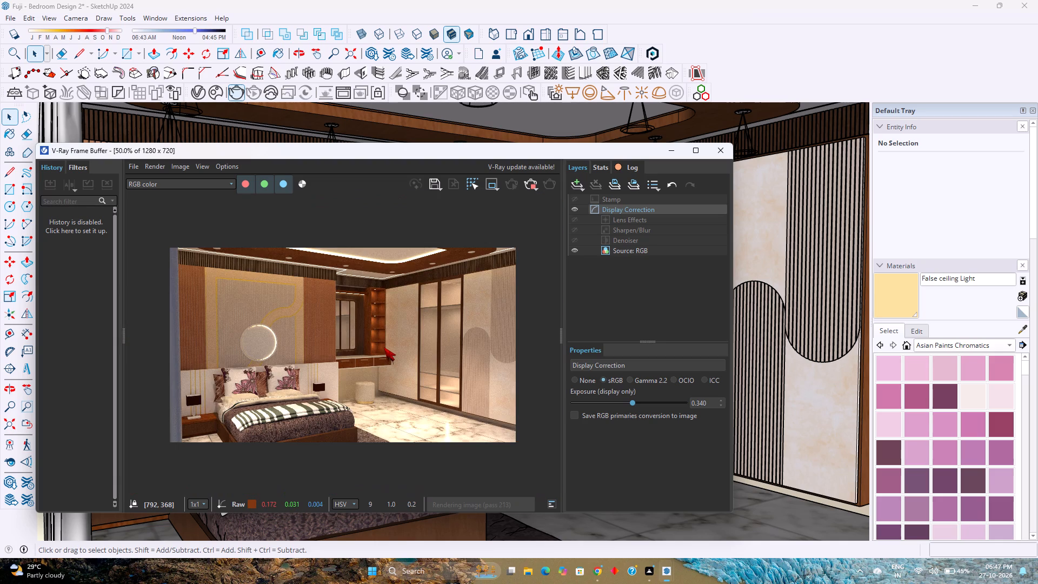
scroll(159, 224, "up", 2)
scroll(159, 224, "down", 1)
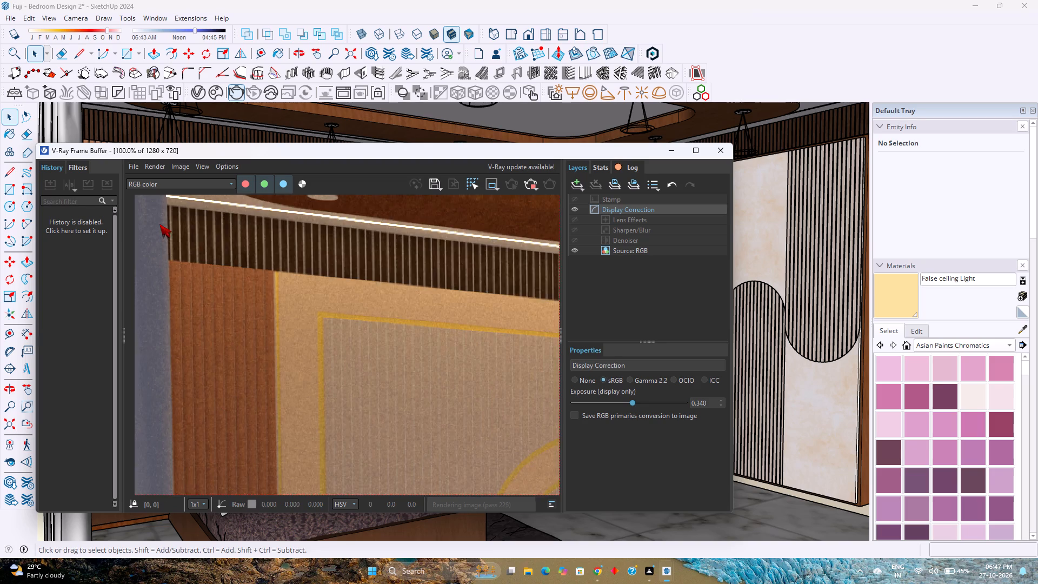
scroll(159, 224, "down", 1)
scroll(161, 224, "up", 2)
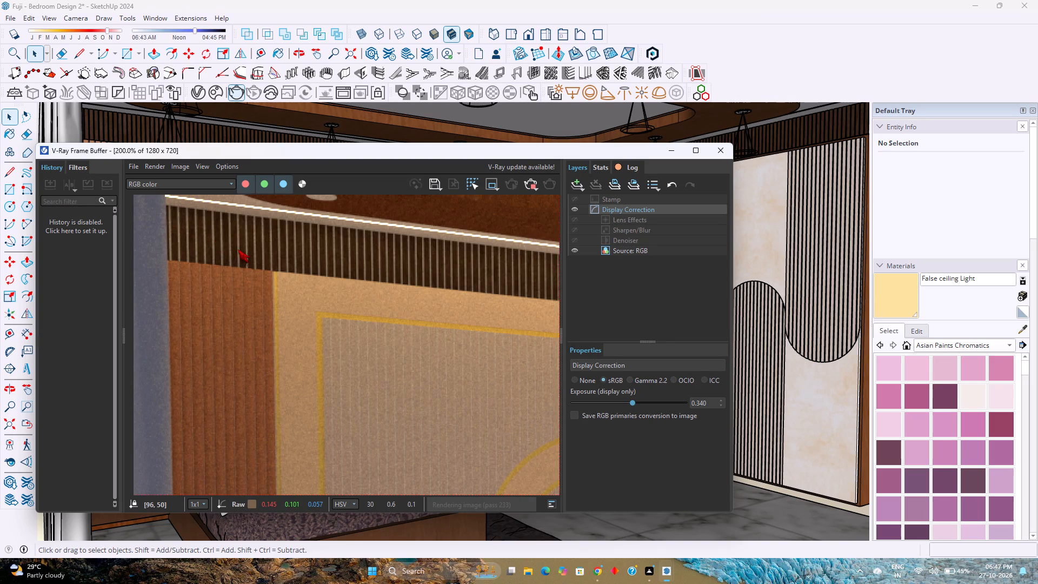
scroll(238, 249, "down", 2)
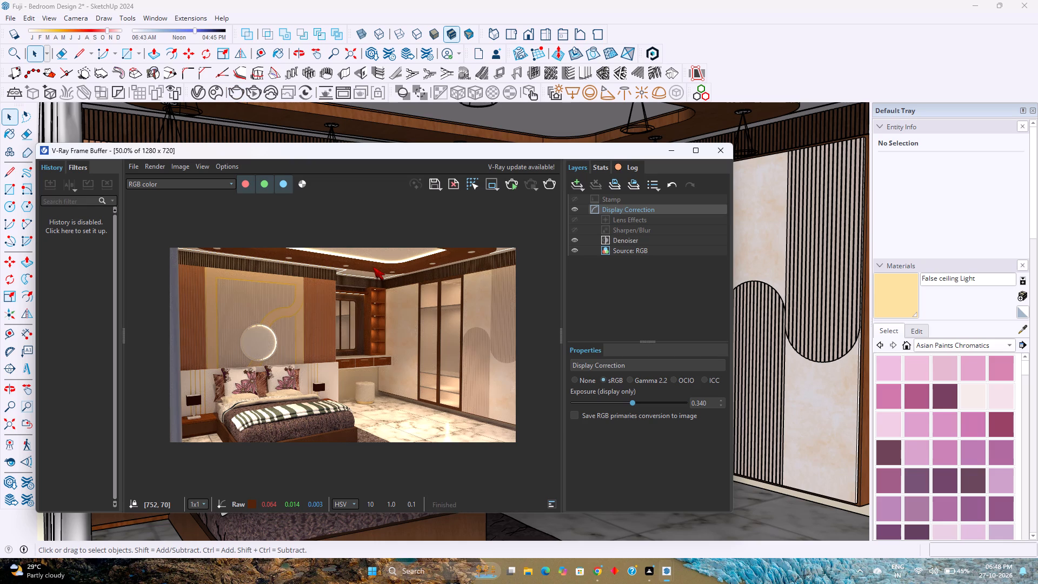
Save the finished render in Downloads as a JPEG named "Fuji - Bed Room Design 2-2".
left_click(438, 190)
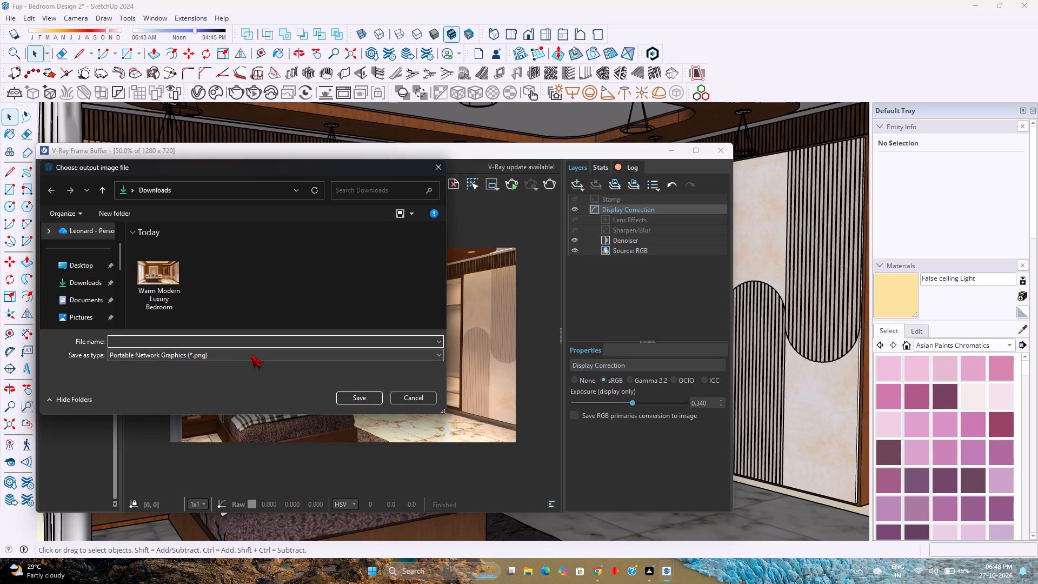
left_click(250, 354)
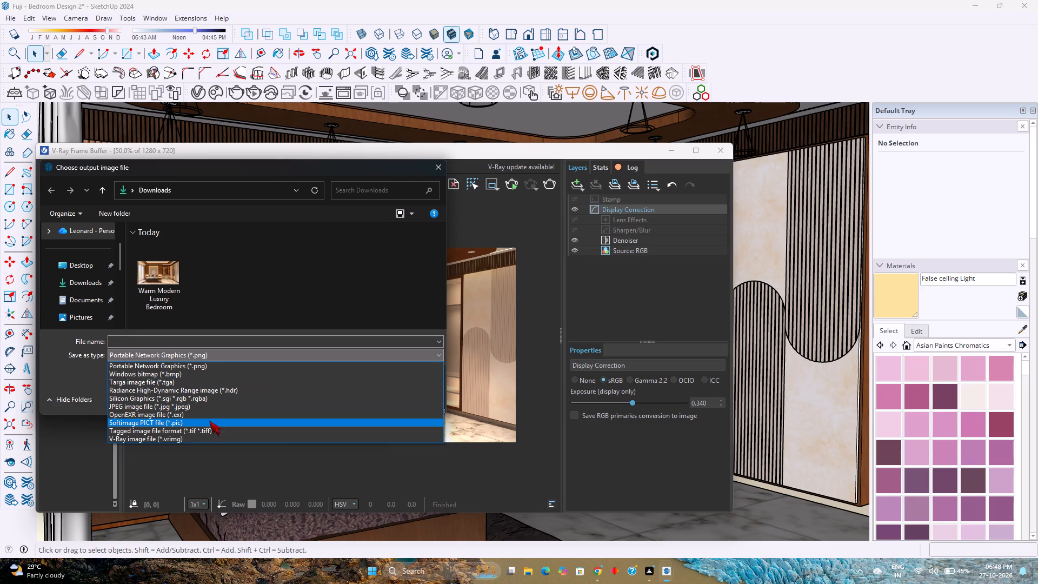
left_click(211, 406)
left_click(163, 269)
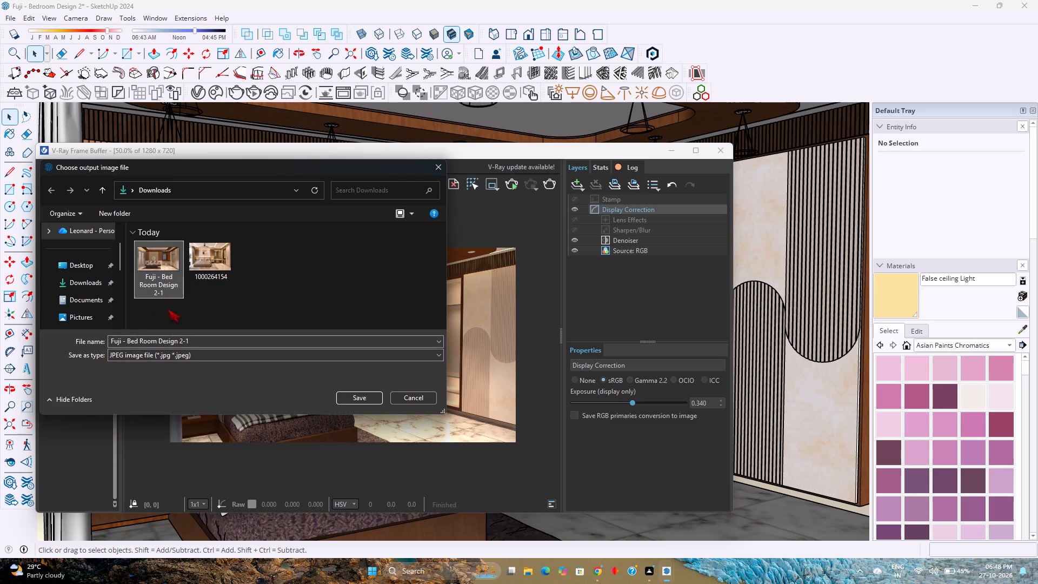
left_click(199, 341)
left_click(199, 341)
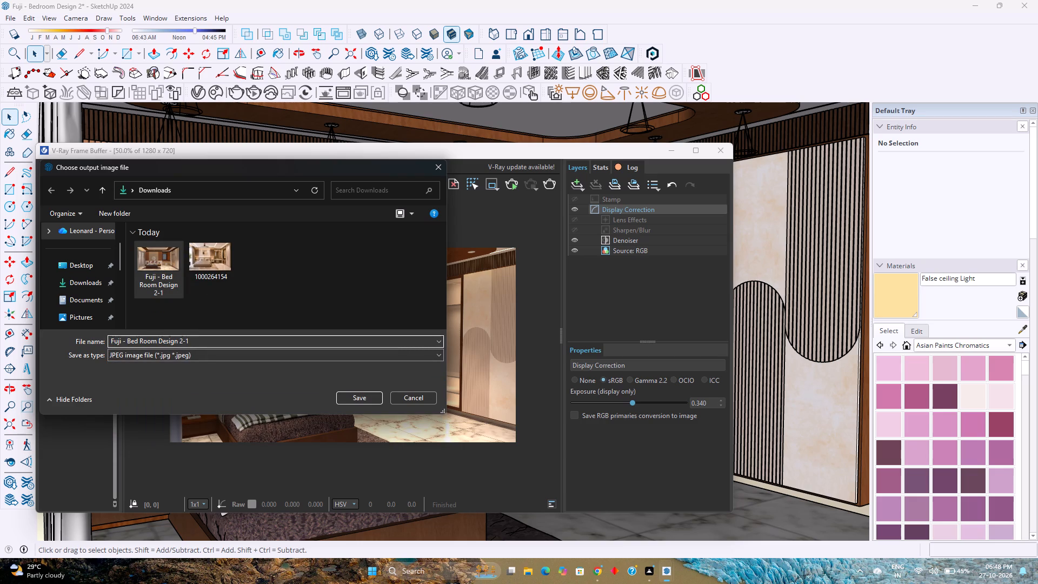
left_click(199, 341)
key("BackSpace")
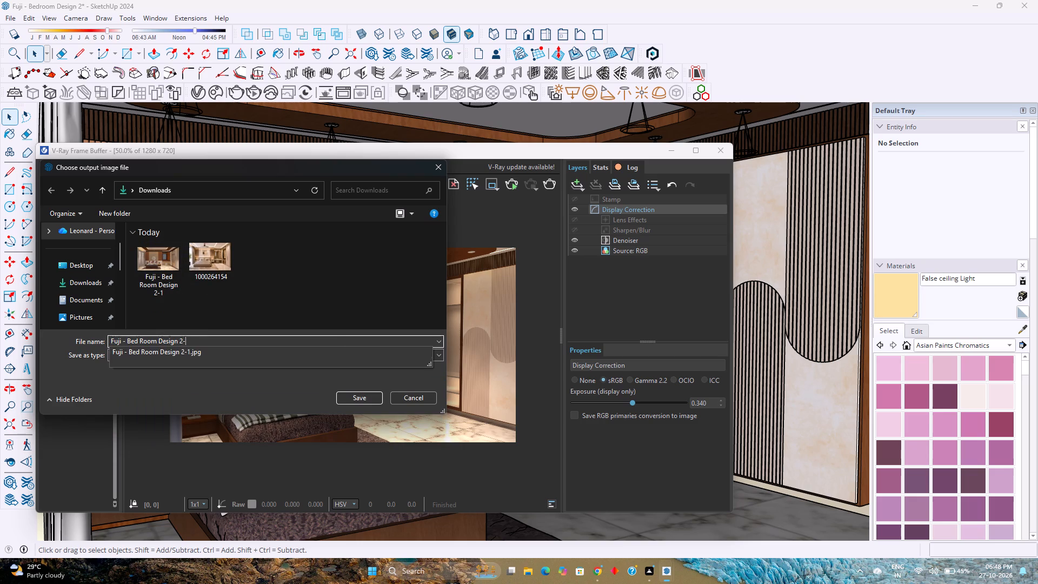
key("2")
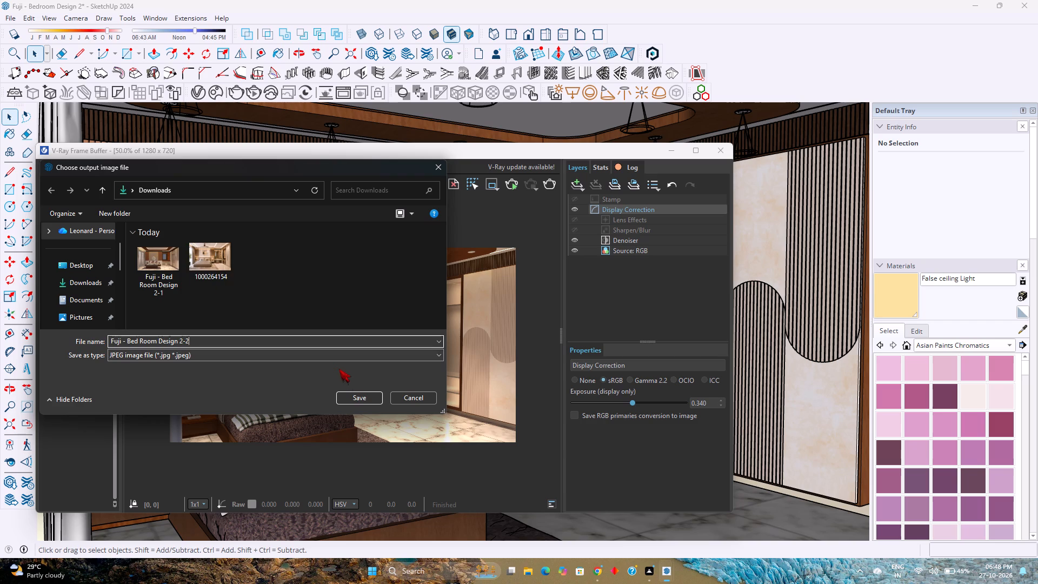
left_click(363, 399)
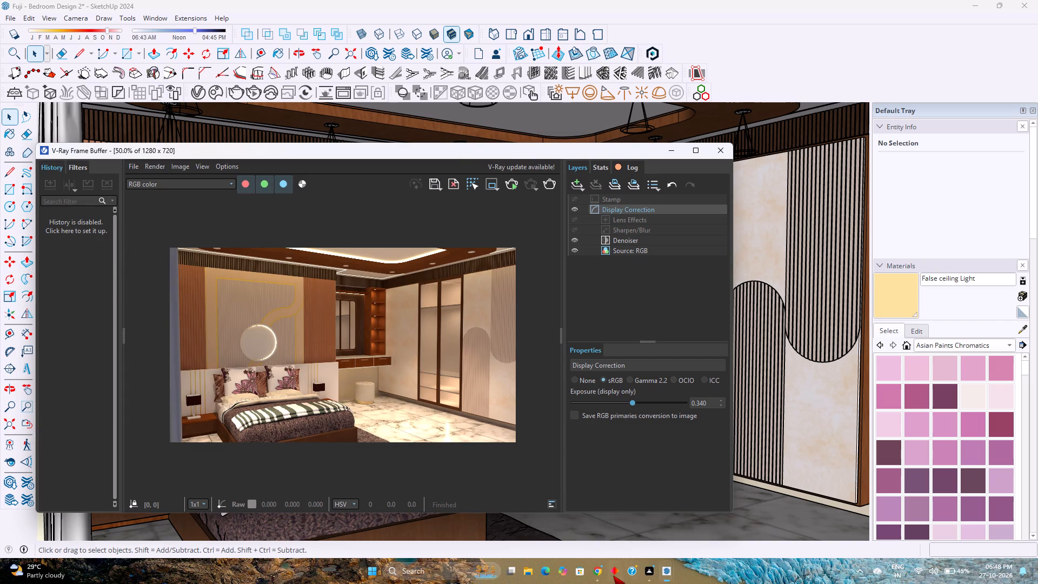
Switch to the ChatGPT conversation in Chrome, close the enlarged image and attach "Fuji - Bed Room Design 2-2" from Downloads.
left_click(600, 578)
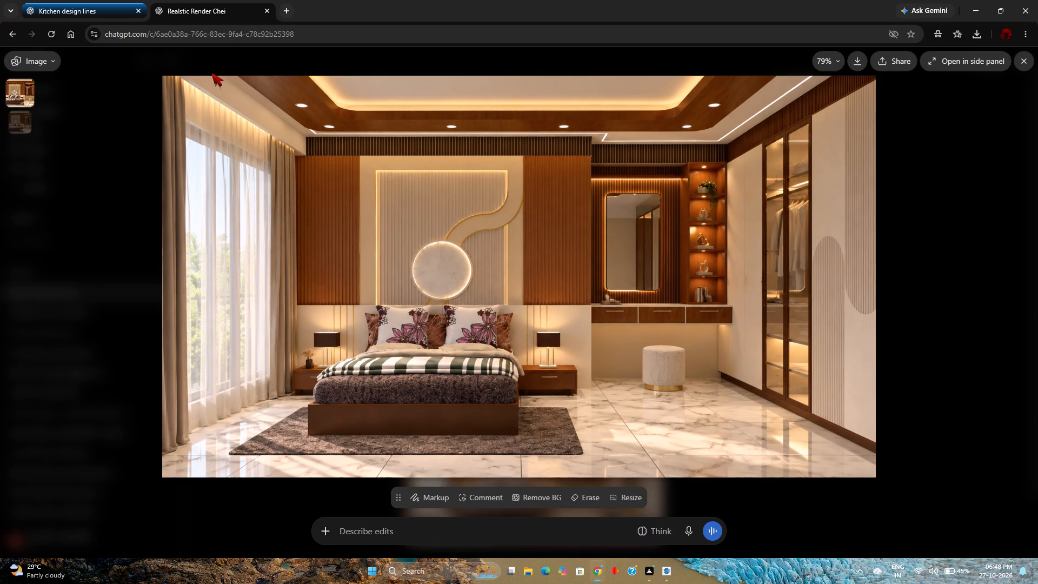
left_click(1019, 58)
left_click(416, 527)
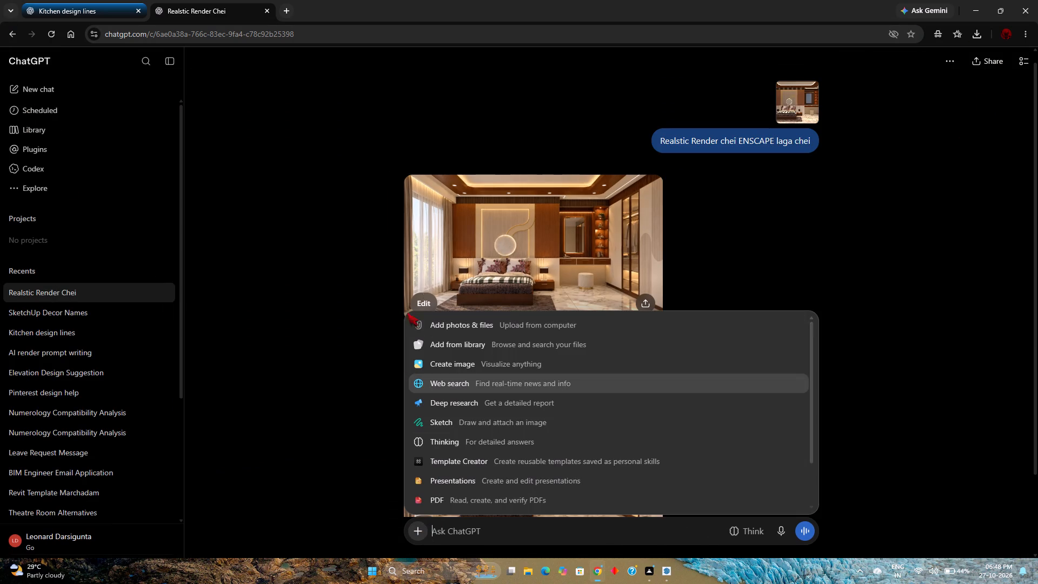
left_click(448, 323)
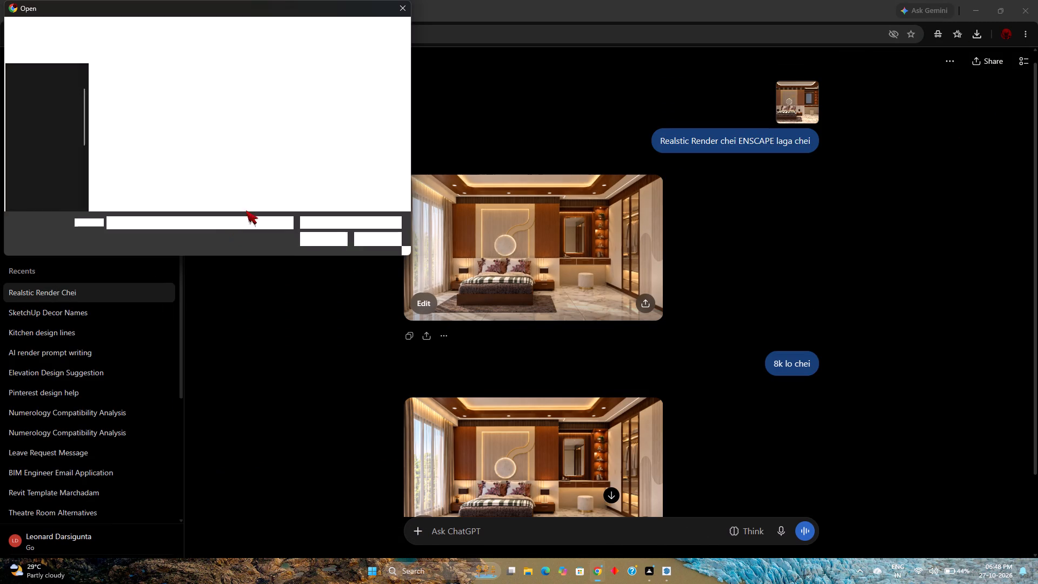
left_click(132, 119)
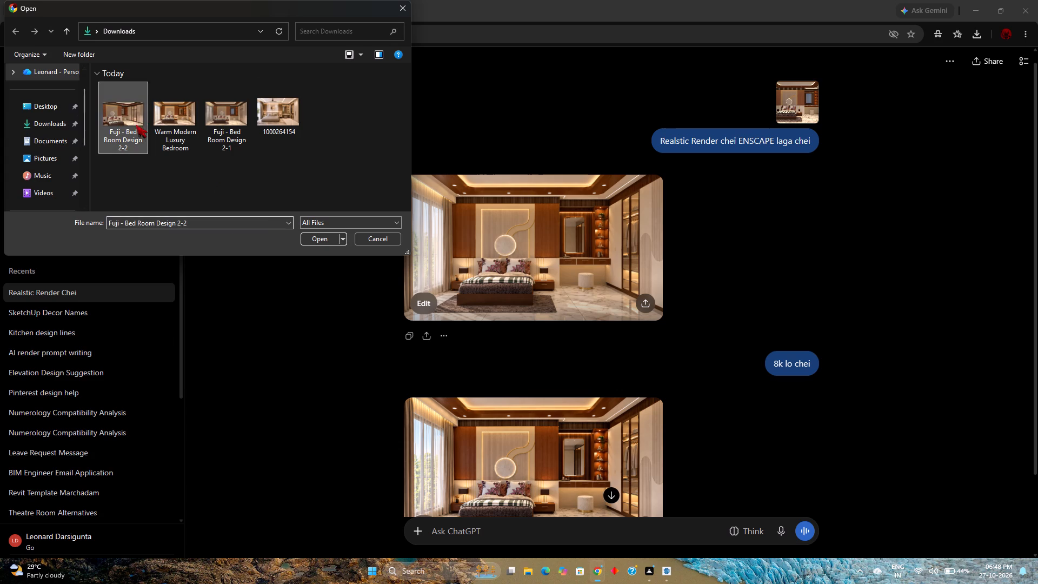
left_click(317, 242)
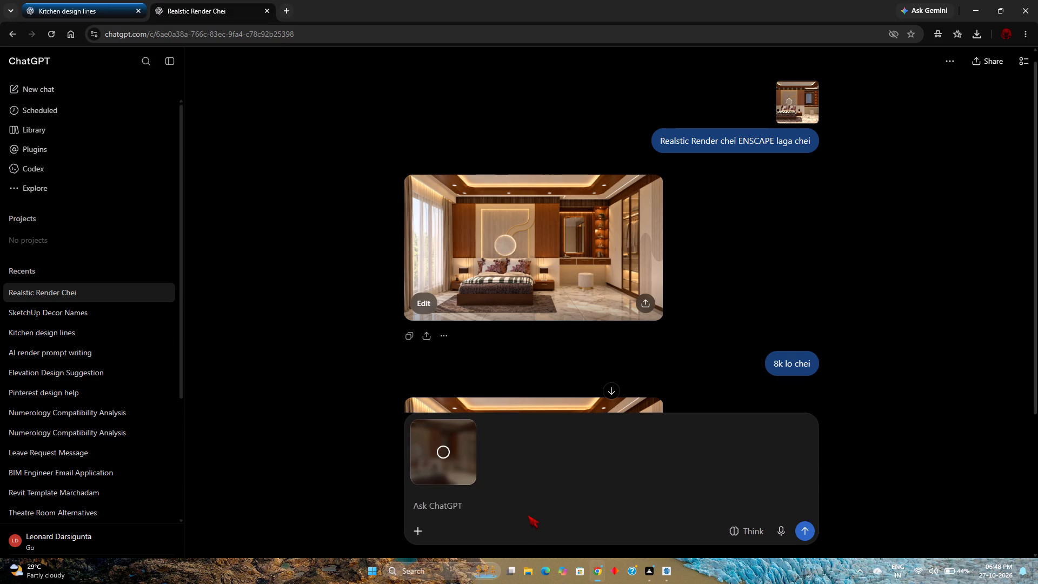
Send the attached render to ChatGPT with the prompt "Idhi Kuda render chei".
type("Idhi KD")
key("BackSpace")
type("uda e")
key("BackSpace")
type("render che")
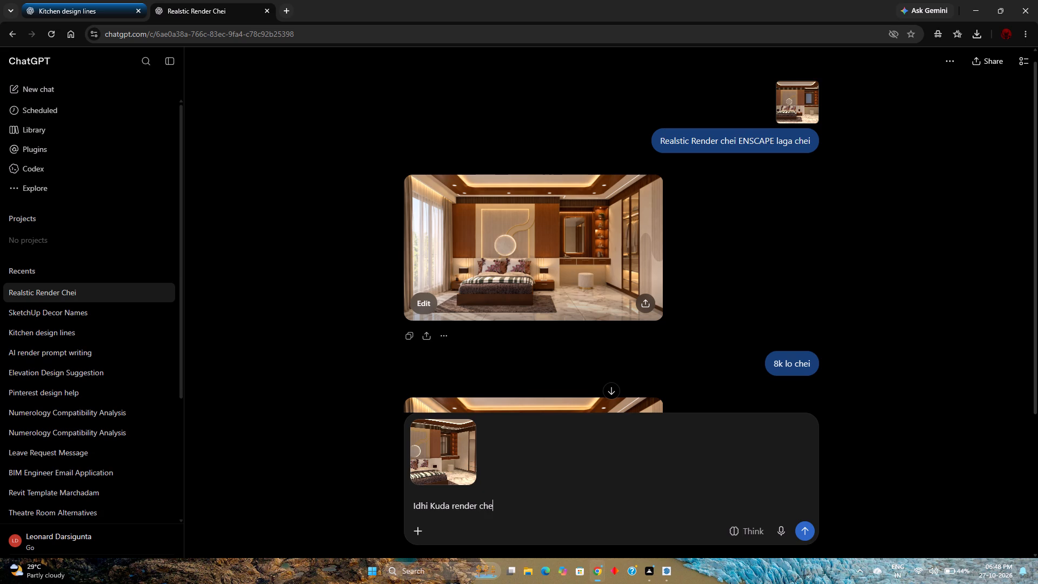
key("i")
key("Return")
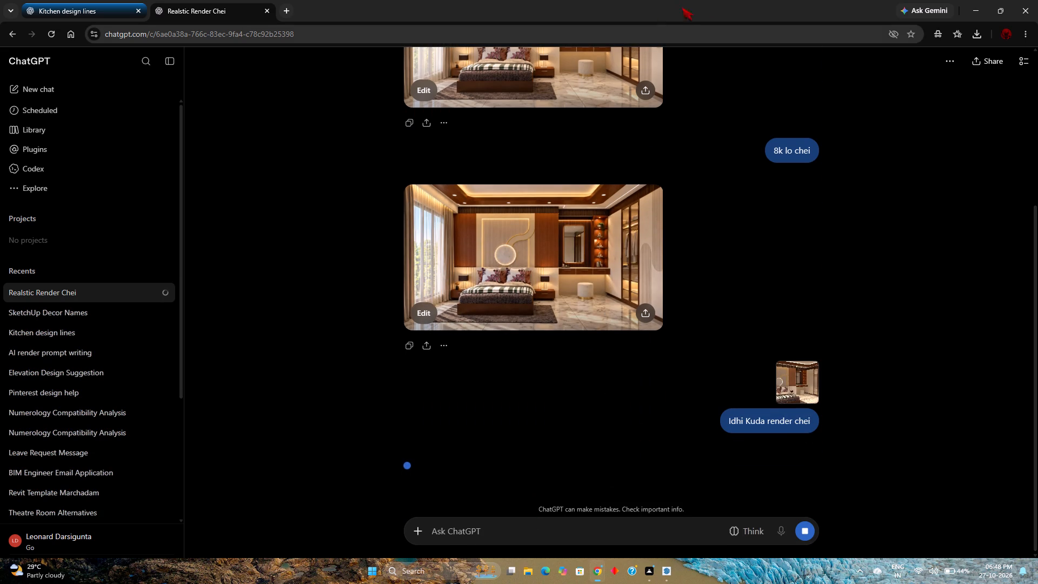
Return to SketchUp and minimise the V-Ray Frame Buffer to uncover the bedroom model.
left_click(968, 1)
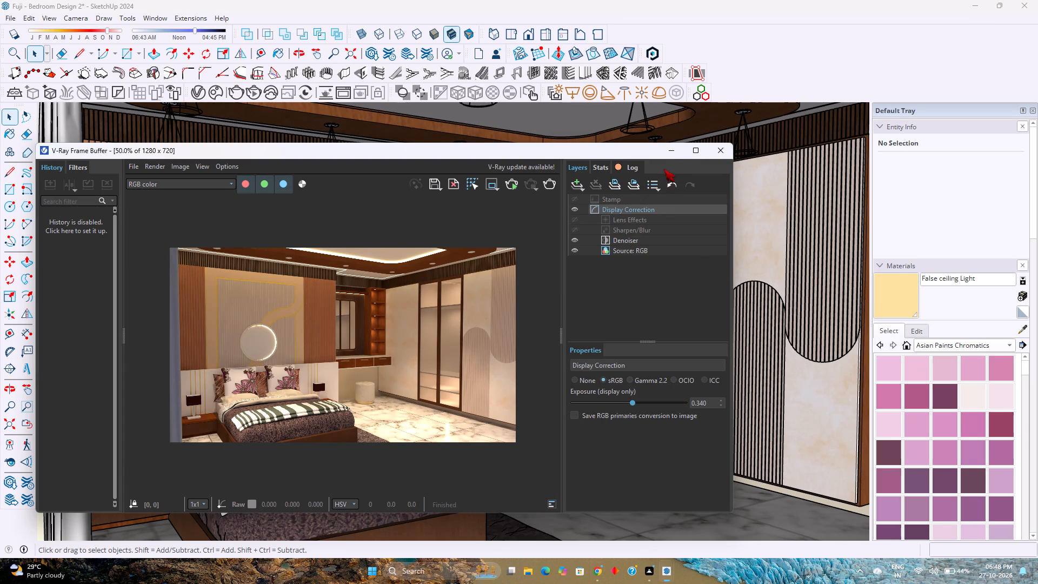
left_click(676, 150)
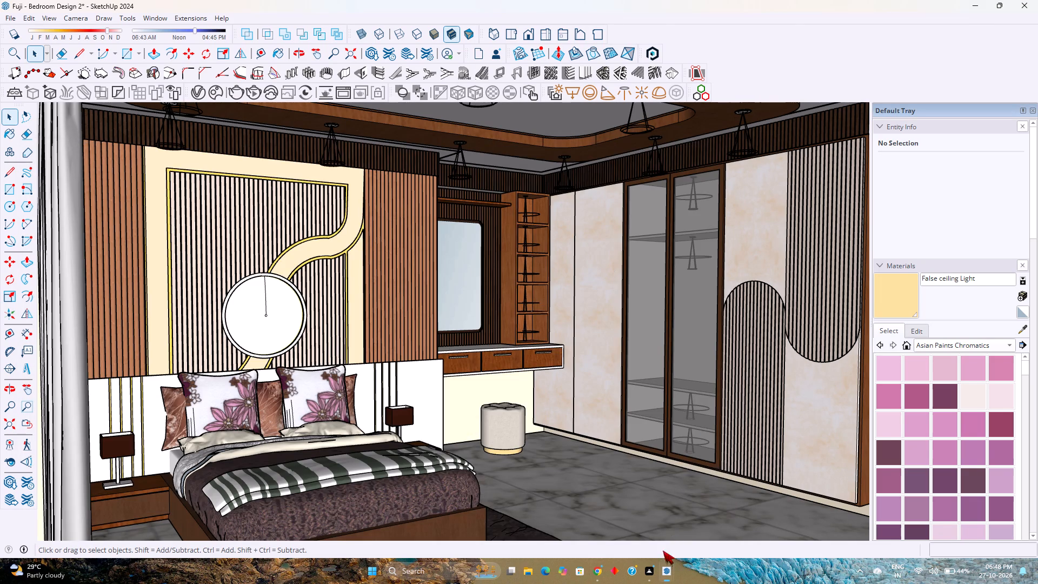
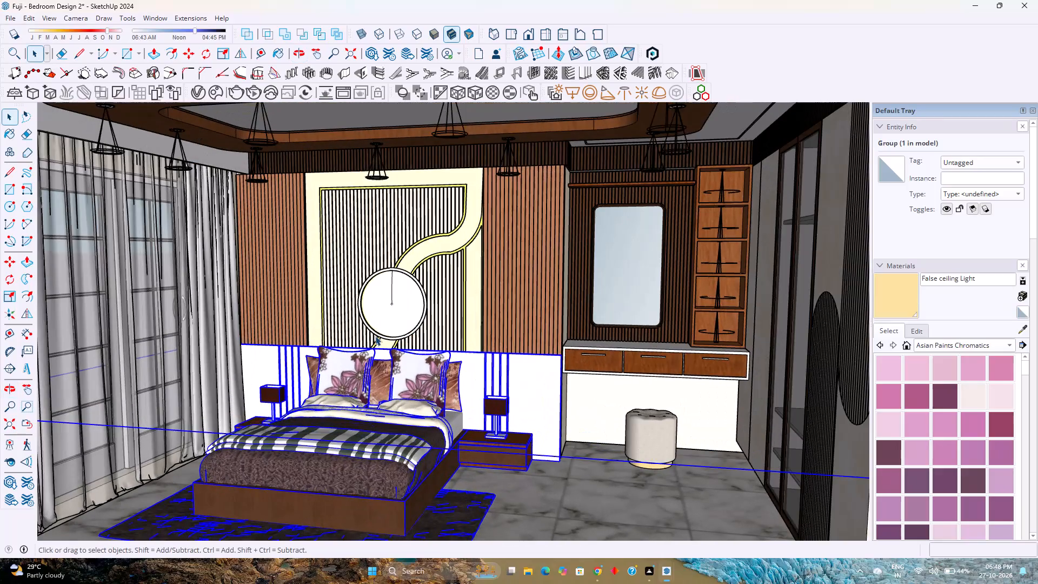
Clear the selection and start a V-Ray render from a new angle framing the curtained windows, bed wall, dressing unit and stool.
middle_click_drag(375, 336, 396, 319)
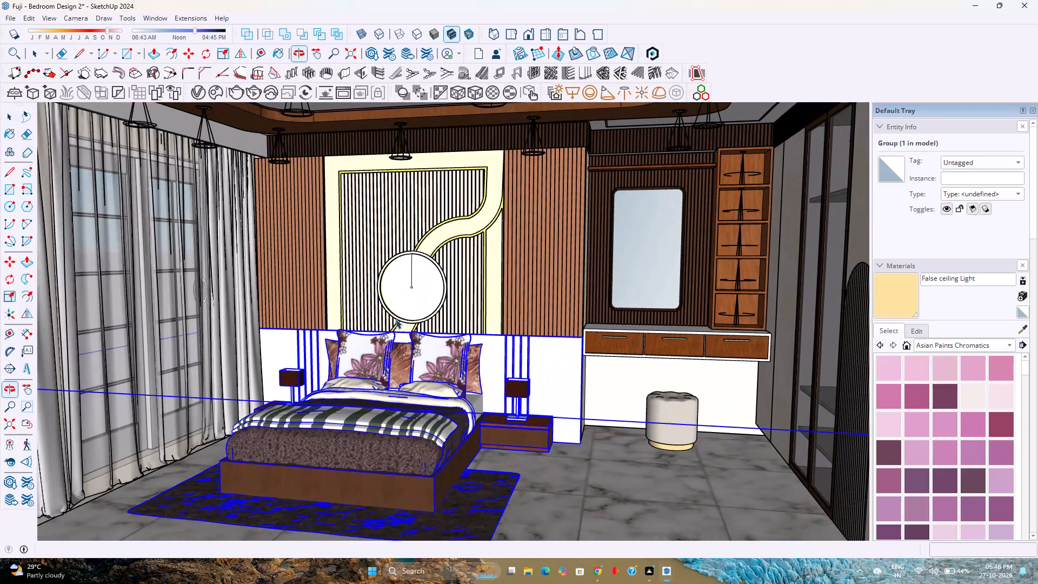
middle_click_drag(399, 320, 382, 322)
middle_click(382, 322)
middle_click(368, 324)
middle_click(368, 324)
middle_click(368, 324)
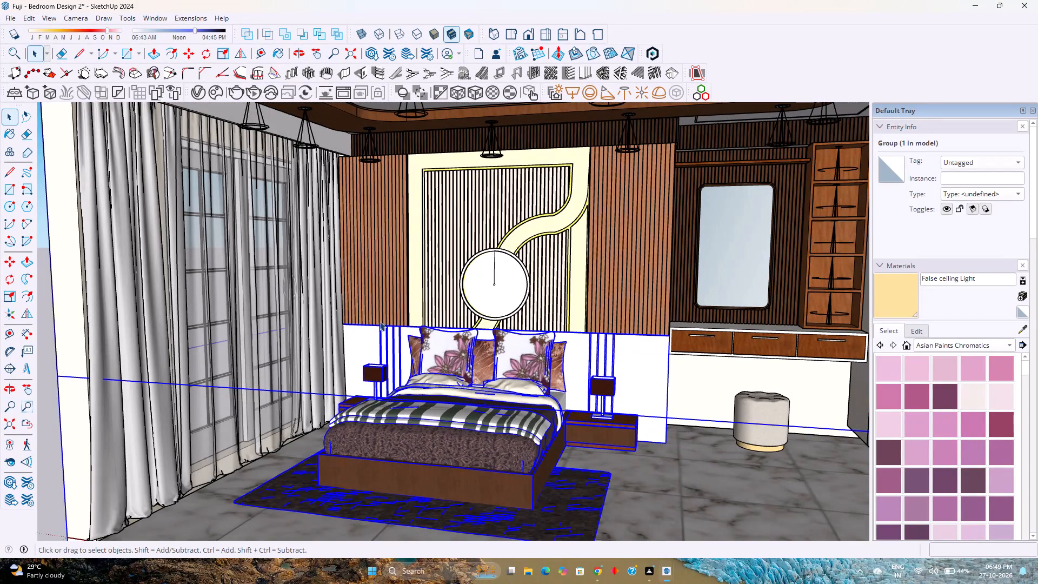
key("Escape")
middle_click_drag(520, 325, 428, 321, "shift")
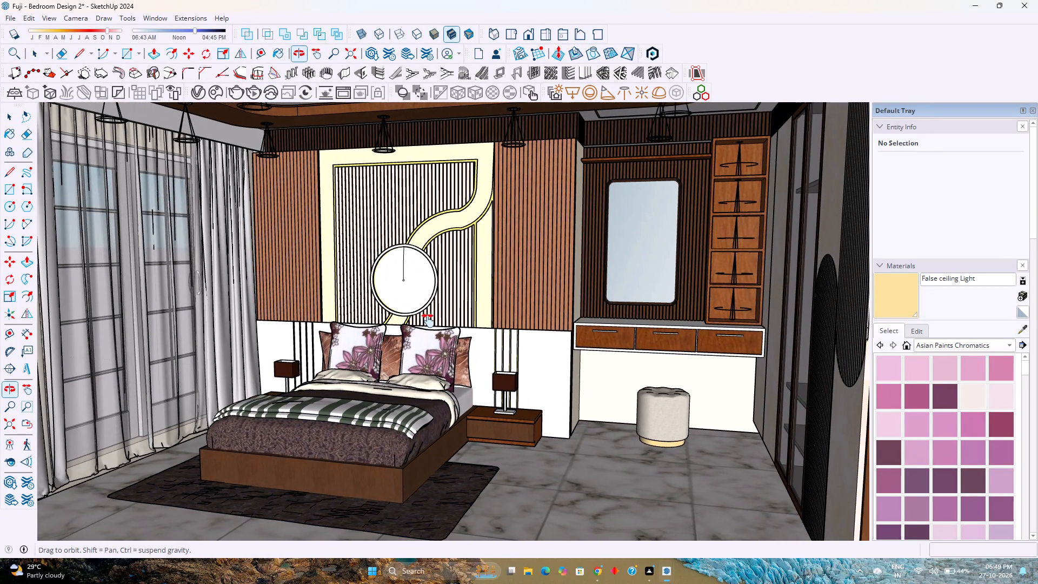
middle_click_drag(428, 321, 428, 320, "shift")
middle_click(428, 319, "shift")
middle_click(428, 319, "shift")
middle_click(428, 319, "shift")
middle_click_drag(448, 277, 441, 275)
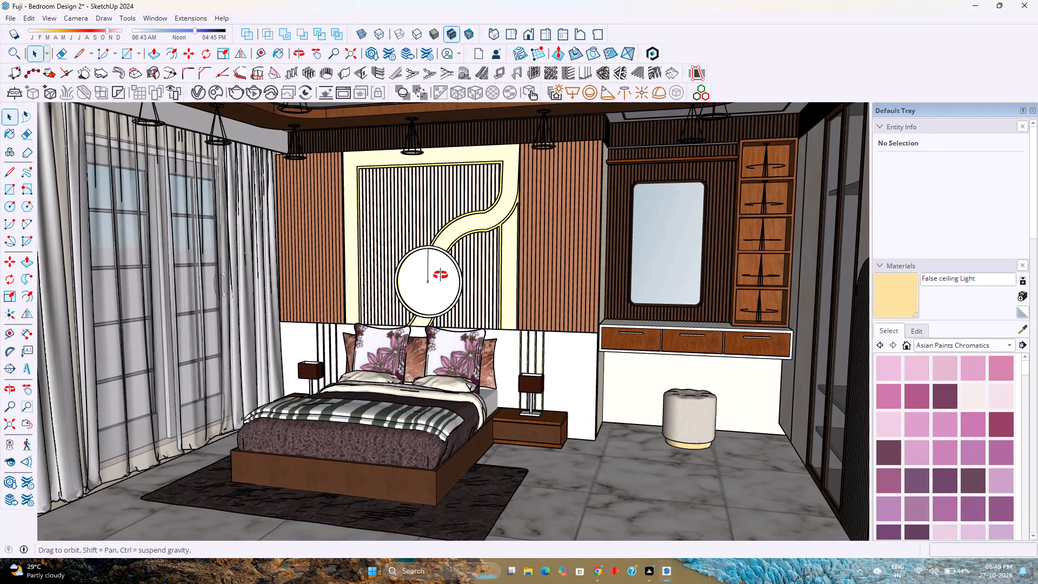
middle_click_drag(441, 275, 425, 276)
middle_click(425, 276)
middle_click_drag(424, 277, 435, 274, "shift")
middle_click(436, 274, "shift")
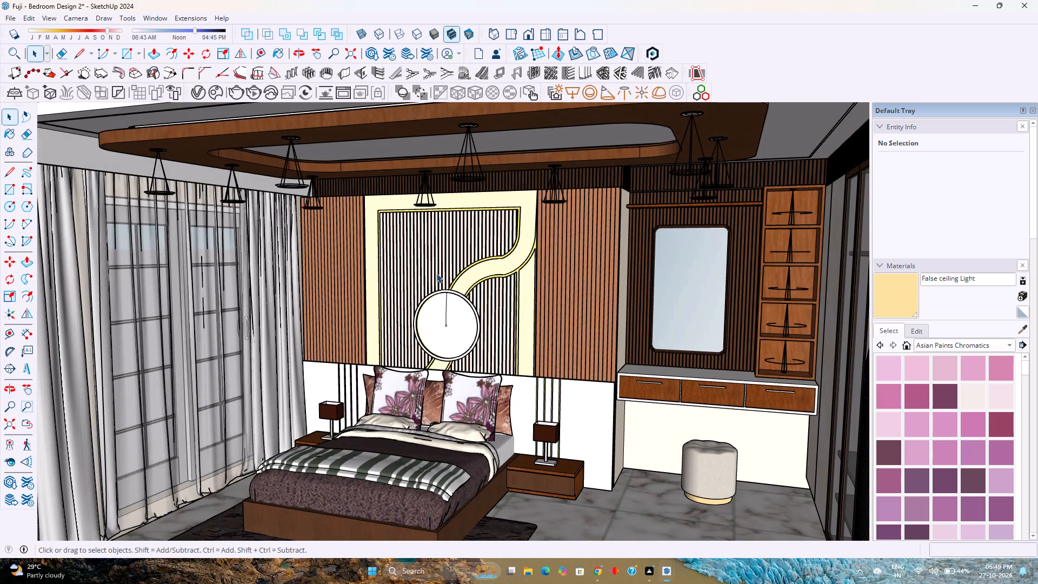
scroll(436, 273, "down", 1)
middle_click_drag(444, 310, 446, 271)
middle_click(446, 271, "shift")
scroll(447, 271, "up", 1)
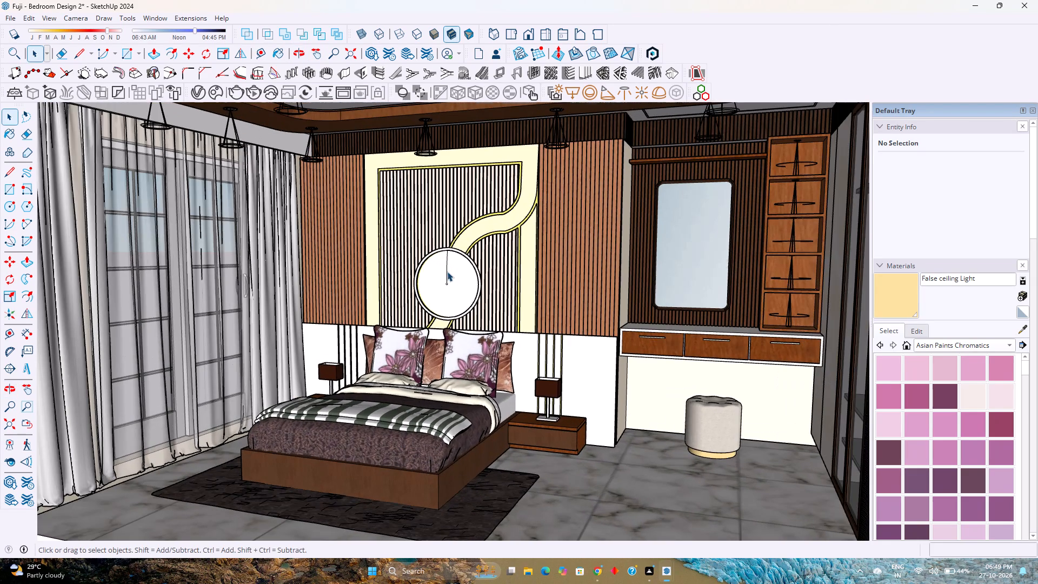
middle_click_drag(448, 271, 459, 269, "shift")
middle_click(459, 269, "shift")
middle_click_drag(479, 274, 464, 274)
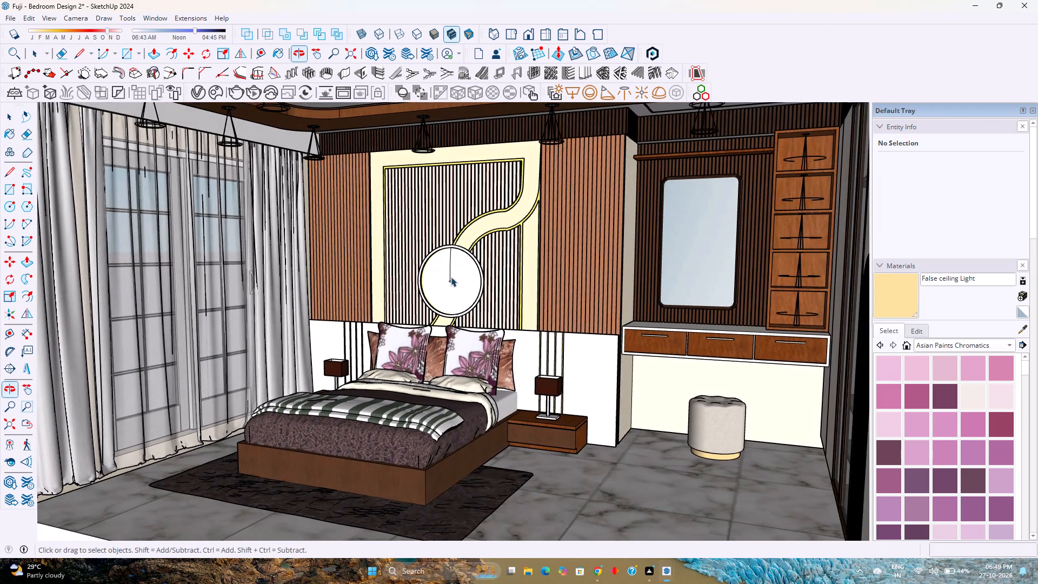
middle_click(451, 277)
middle_click_drag(428, 277, 469, 274, "shift")
middle_click(469, 274, "shift")
middle_click_drag(514, 289, 478, 293)
middle_click(472, 293)
middle_click_drag(453, 293, 470, 291, "shift")
middle_click(470, 291, "shift")
scroll(470, 291, "up", 1)
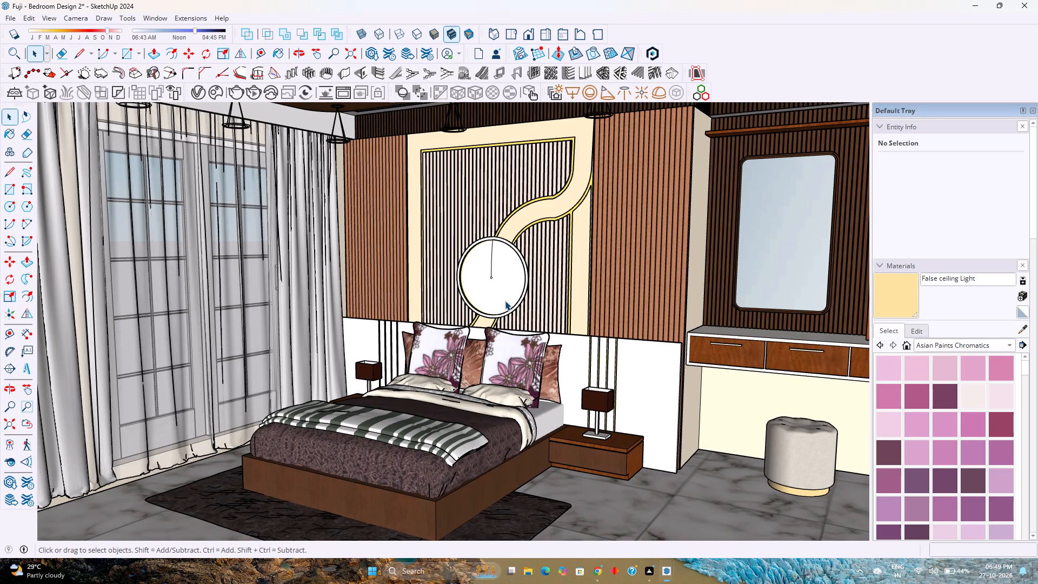
scroll(505, 301, "down", 1)
middle_click_drag(543, 303, 526, 310, "shift")
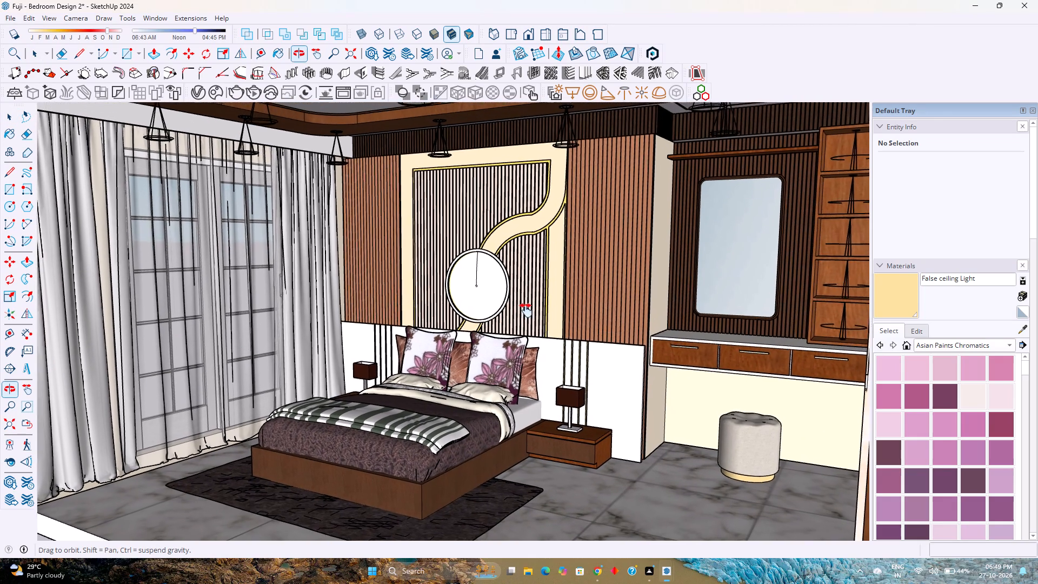
middle_click_drag(526, 310, 523, 317, "shift")
middle_click(523, 317, "shift")
middle_click(523, 317, "shift")
middle_click_drag(424, 268, 511, 227, "shift")
middle_click_drag(511, 227, 497, 245, "shift")
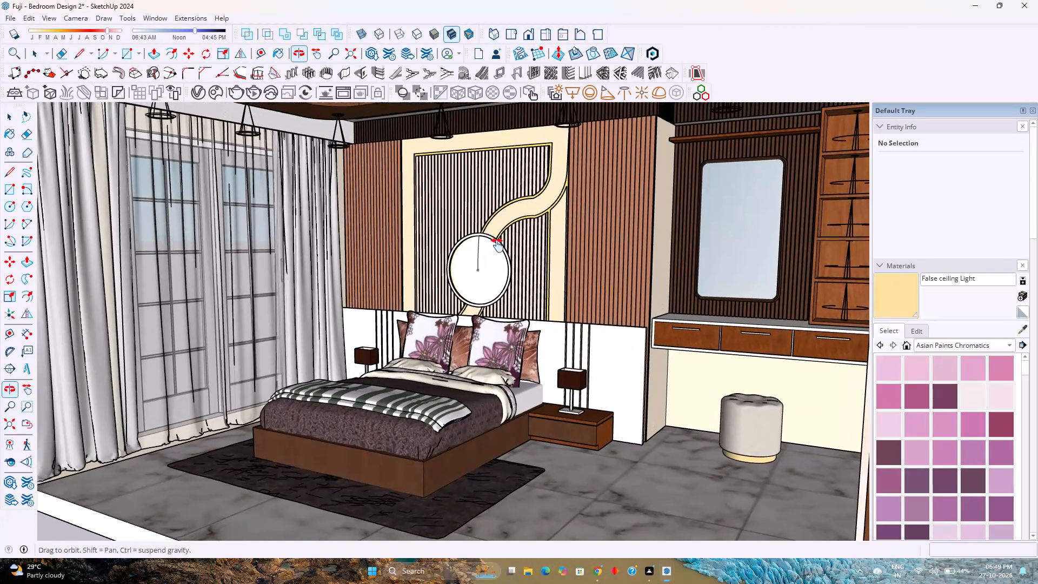
middle_click_drag(497, 245, 497, 247, "shift")
middle_click(497, 247, "shift")
middle_click_drag(505, 268, 505, 261)
middle_click_drag(507, 260, 497, 274, "shift")
middle_click_drag(497, 274, 502, 269)
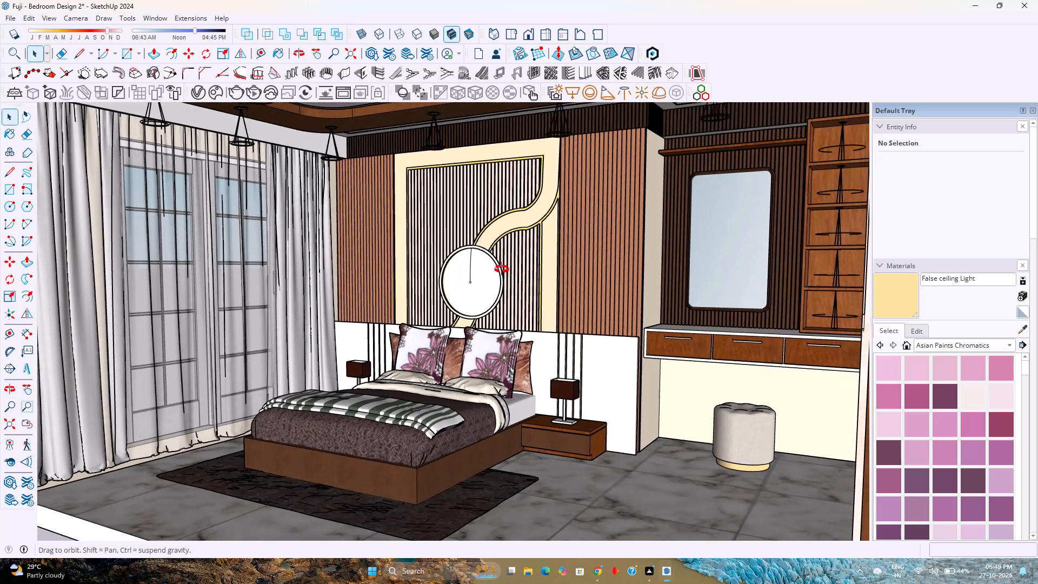
middle_click_drag(502, 269, 504, 267)
middle_click_drag(505, 266, 487, 289, "shift")
middle_click(487, 289, "shift")
middle_click_drag(487, 289, 494, 280)
middle_click(494, 280)
middle_click_drag(473, 300, 499, 261, "shift")
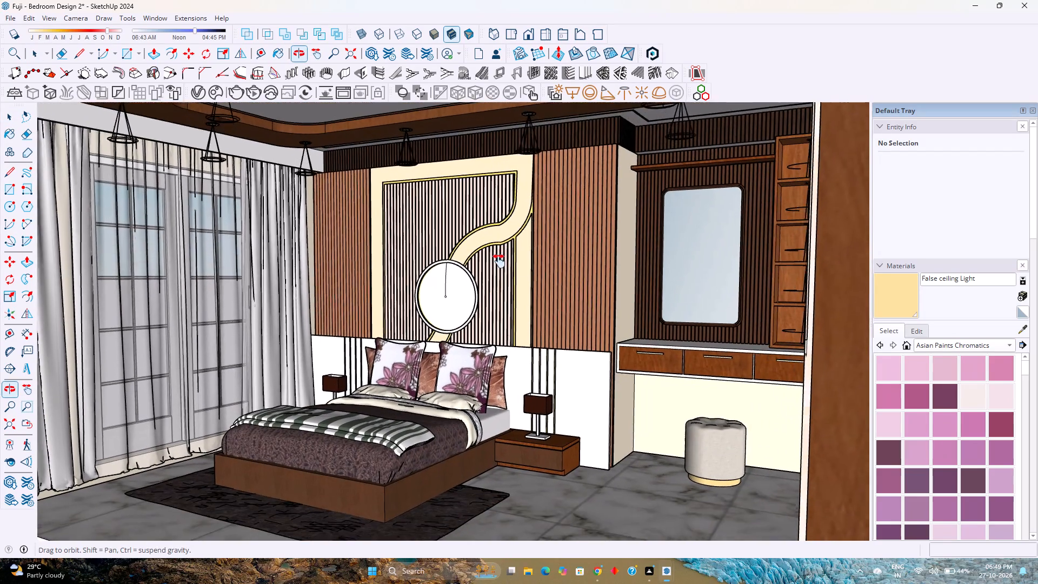
middle_click_drag(499, 261, 528, 230, "shift")
scroll(548, 282, "up", 1)
middle_click_drag(548, 283, 549, 264)
middle_click_drag(551, 264, 537, 300, "shift")
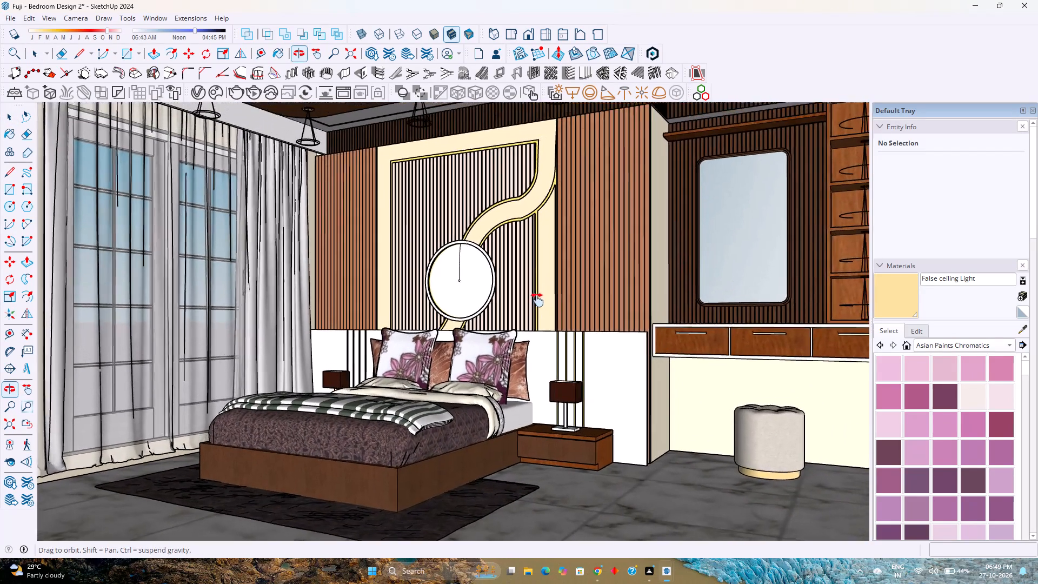
middle_click_drag(537, 300, 500, 323, "shift")
middle_click_drag(485, 335, 496, 317, "shift")
middle_click(496, 317, "shift")
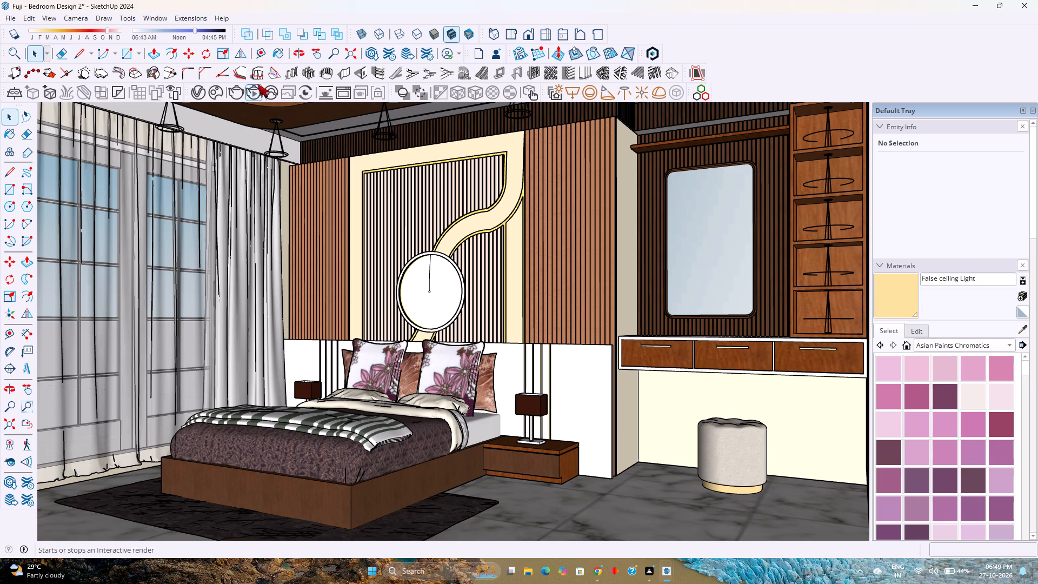
left_click(235, 94)
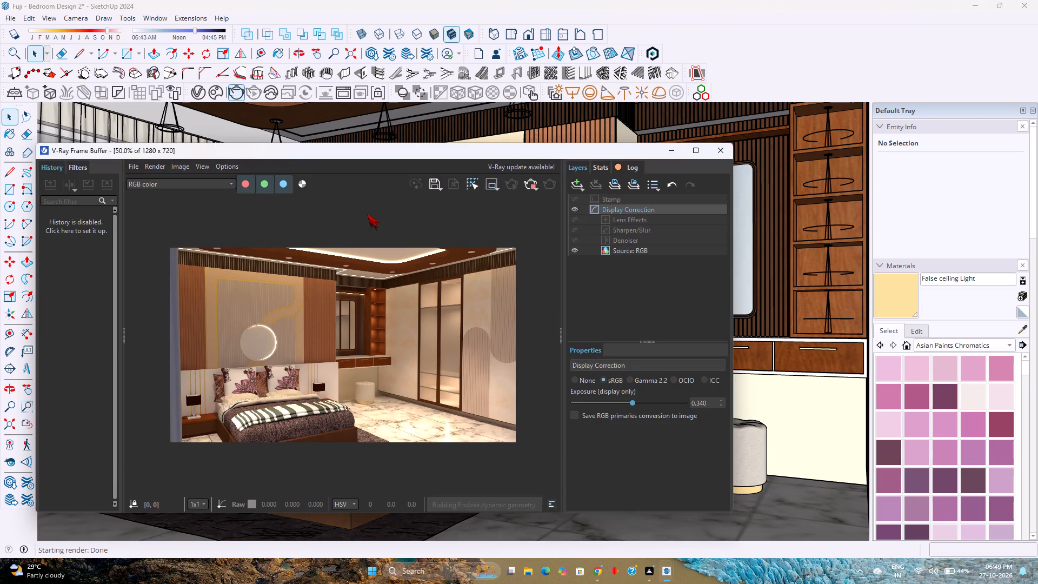
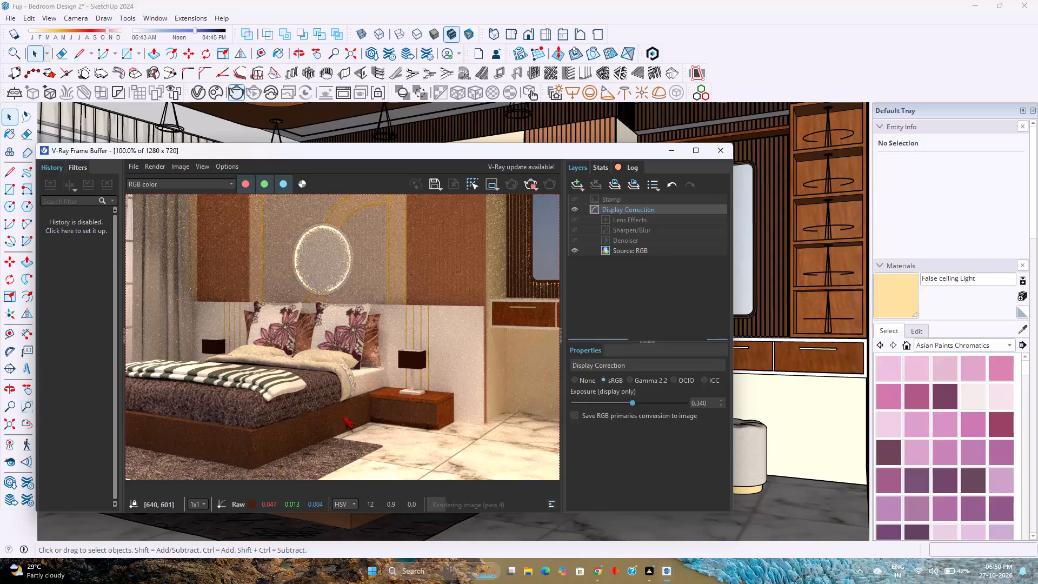
Examine the in-progress bedroom render, checking the bed and pillows up close and the full room composition.
scroll(338, 383, "down", 3)
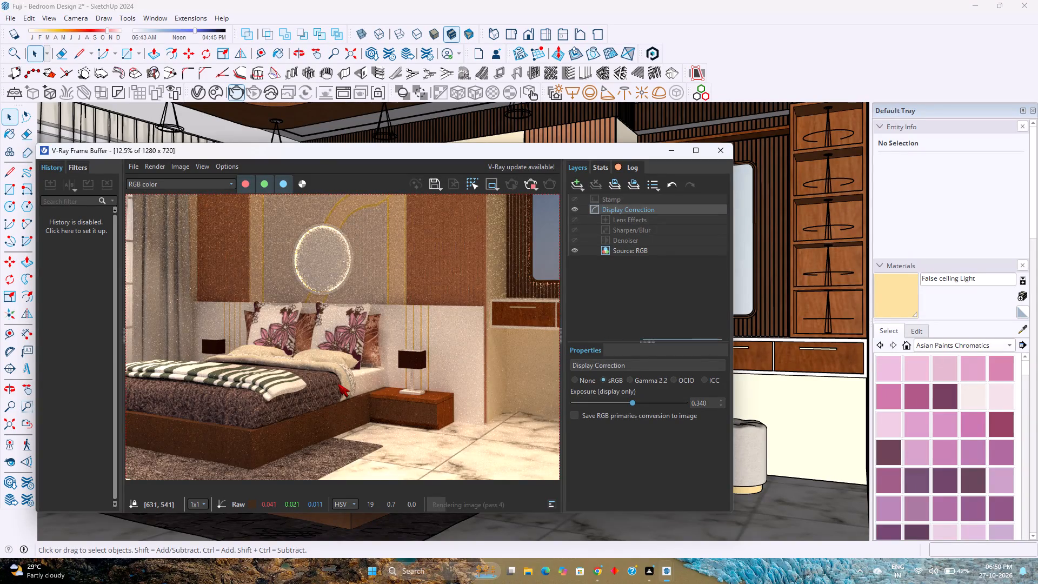
scroll(338, 383, "up", 2)
scroll(338, 383, "down", 2)
scroll(338, 383, "up", 3)
scroll(338, 383, "down", 1)
scroll(338, 383, "up", 4)
scroll(338, 383, "down", 3)
scroll(338, 383, "up", 3)
scroll(338, 383, "down", 4)
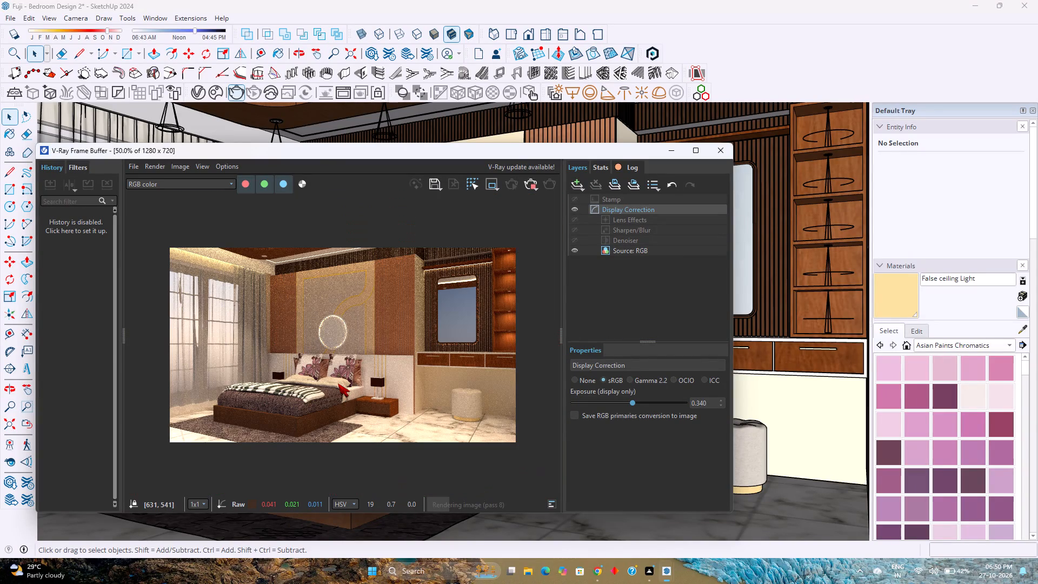
scroll(338, 383, "up", 3)
scroll(338, 383, "down", 2)
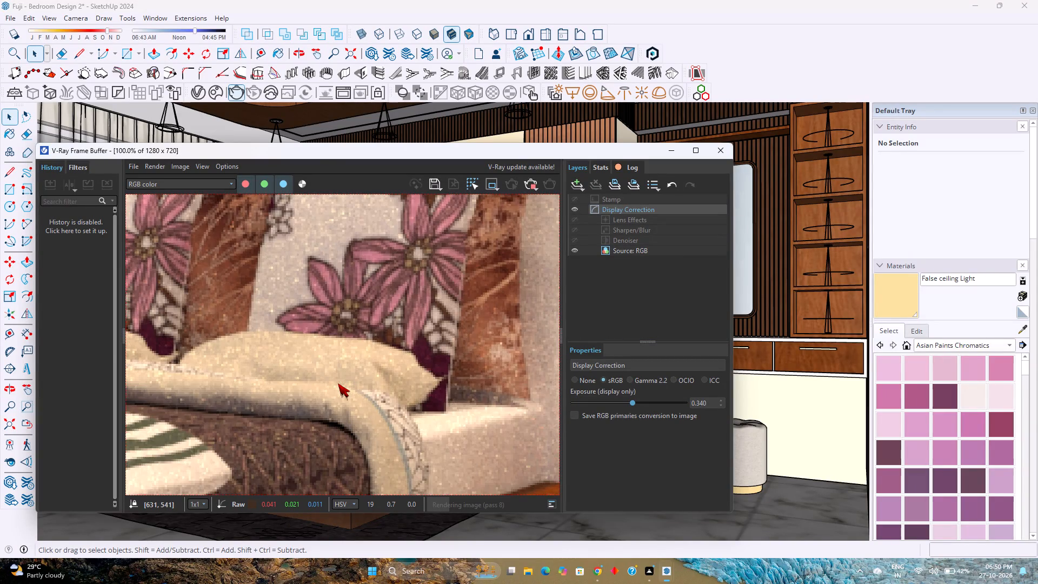
scroll(338, 383, "down", 1)
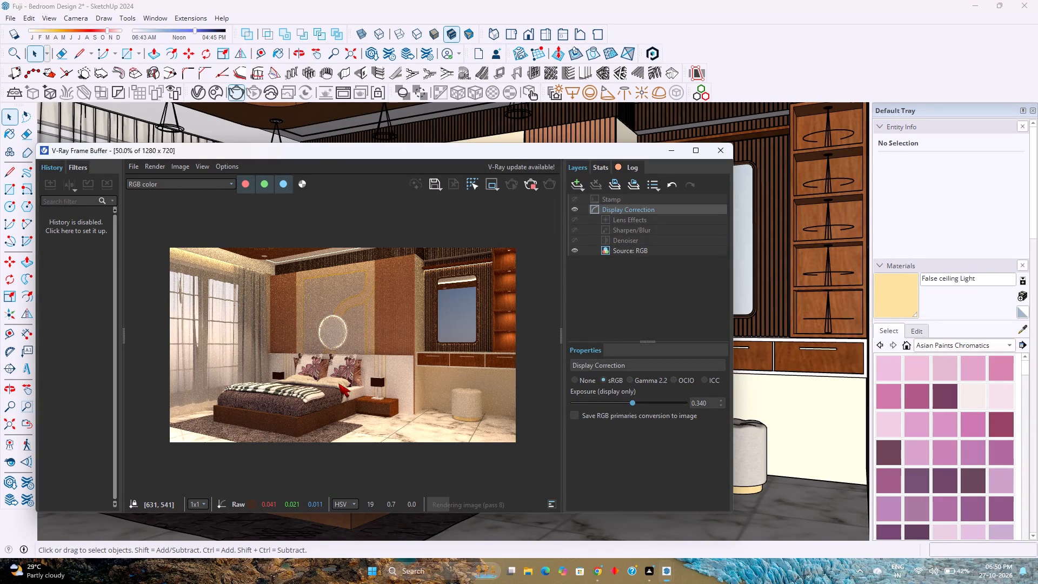
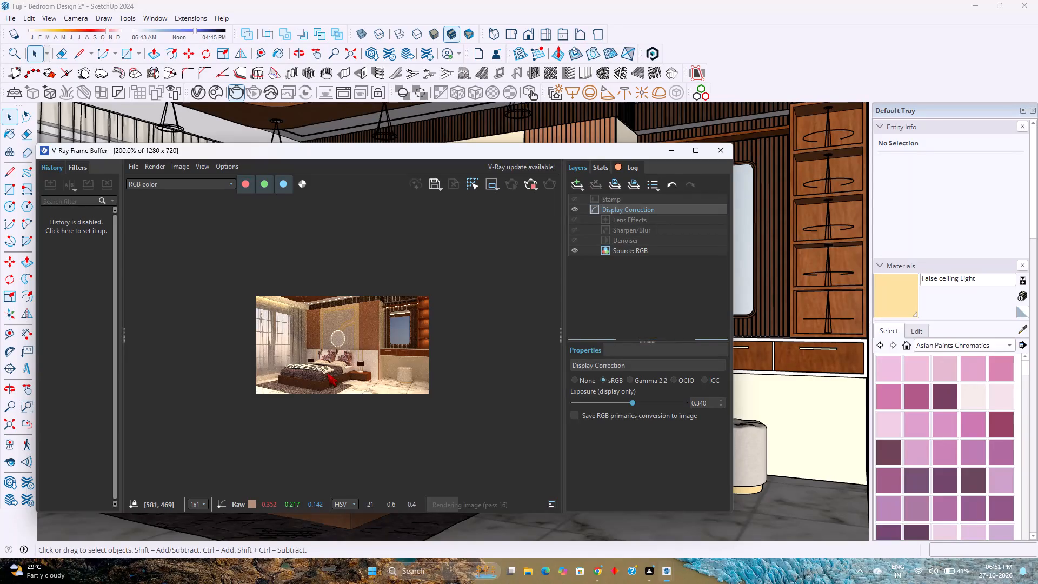
Inspect the progressing bedroom render, comparing the bed, pillows and round-mirror headboard wall up close with the full room view.
scroll(327, 373, "up", 2)
scroll(327, 373, "down", 3)
scroll(327, 373, "up", 2)
scroll(327, 373, "down", 4)
scroll(326, 371, "up", 2)
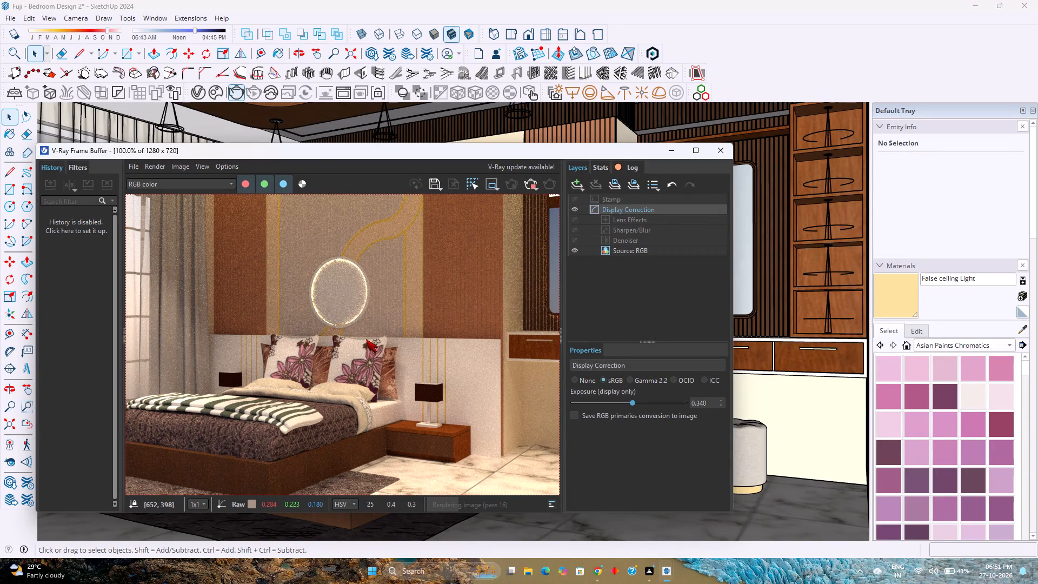
scroll(322, 347, "up", 1)
scroll(322, 347, "down", 1)
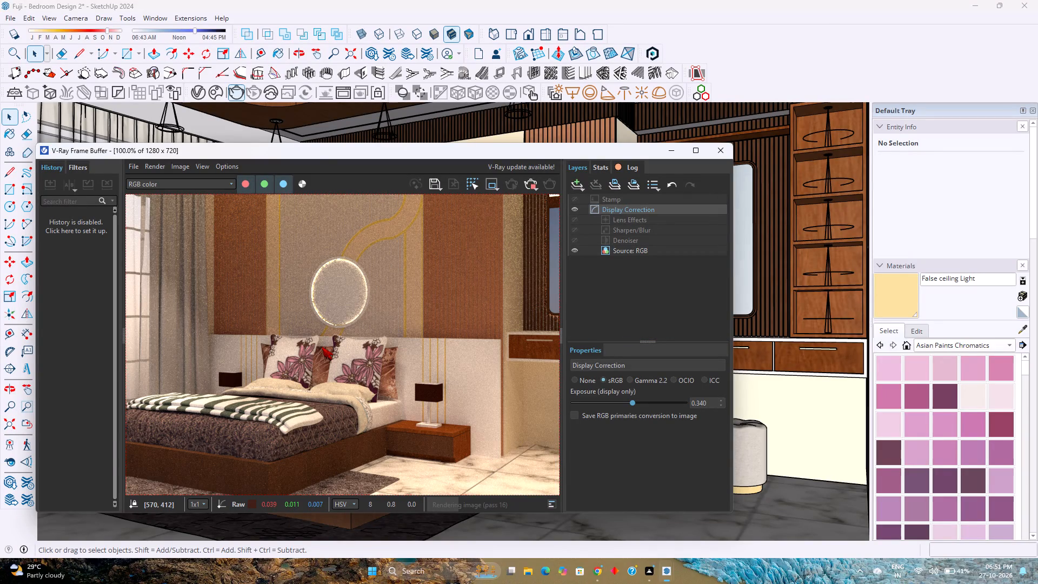
scroll(322, 347, "down", 1)
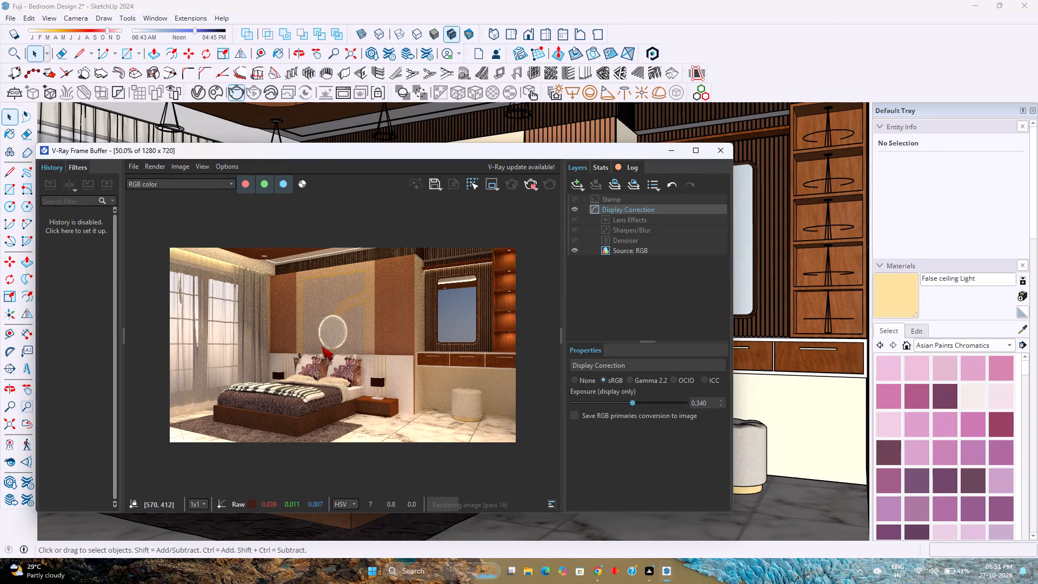
scroll(322, 347, "up", 1)
scroll(322, 347, "down", 1)
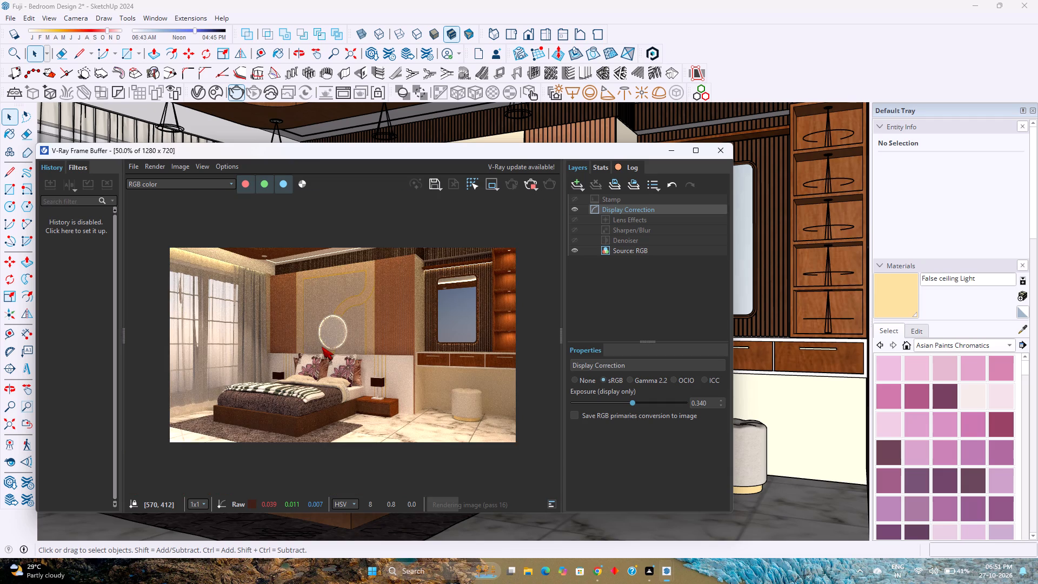
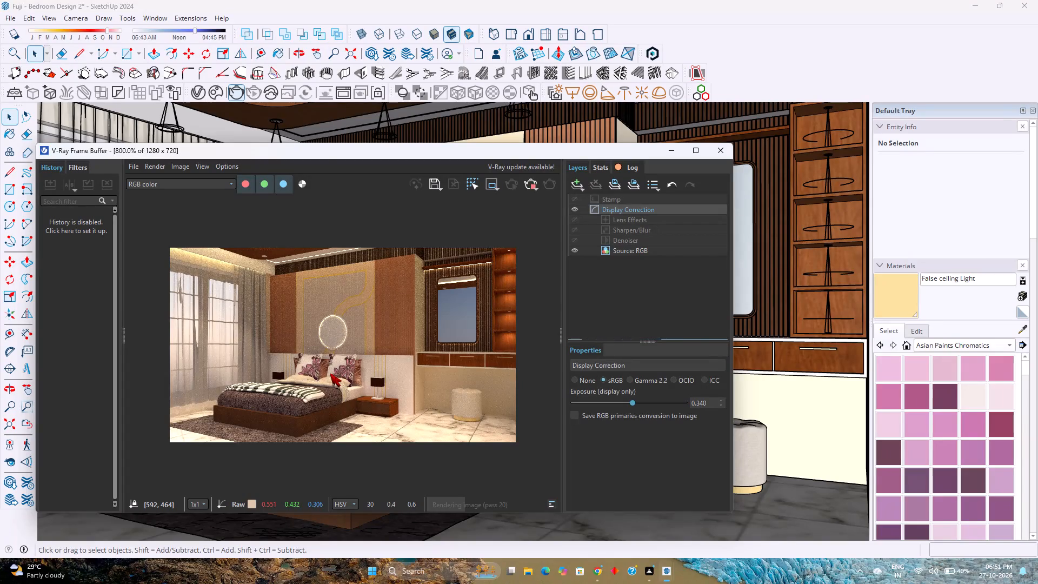
Examine the bedroom render's quality as it refines, checking the round mirror, headboard wall, bed and curtained window up close and in full view.
scroll(330, 373, "down", 4)
scroll(330, 373, "up", 3)
scroll(330, 373, "down", 1)
scroll(330, 373, "up", 1)
scroll(330, 373, "down", 3)
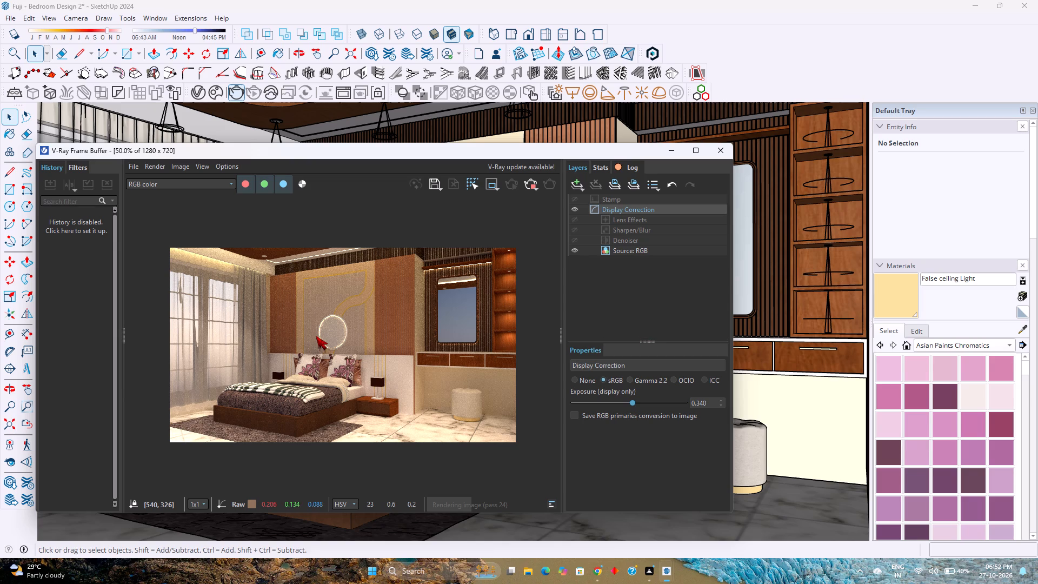
scroll(317, 346, "down", 1)
scroll(317, 346, "up", 1)
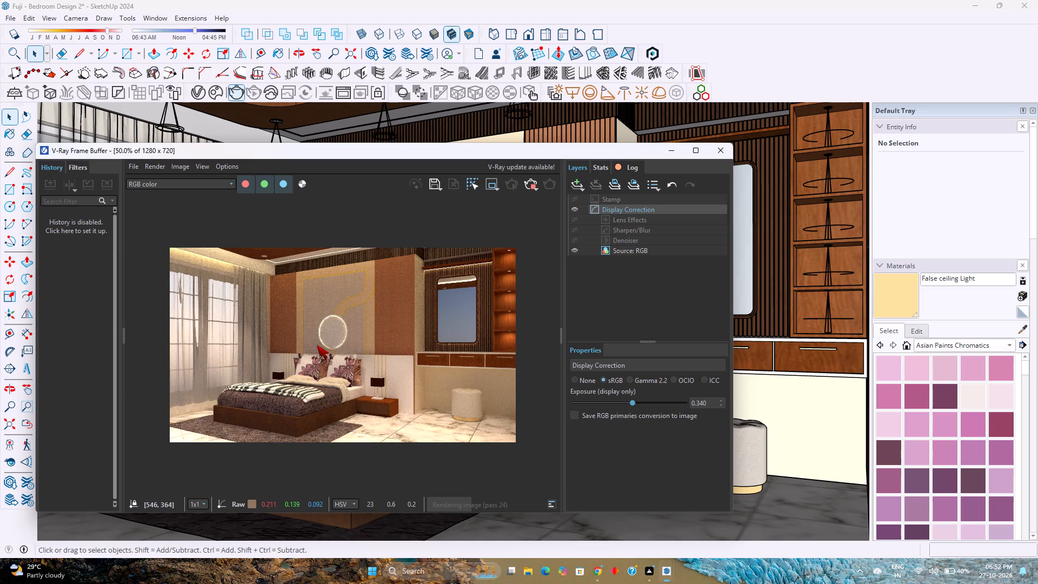
scroll(299, 320, "up", 1)
scroll(299, 320, "down", 1)
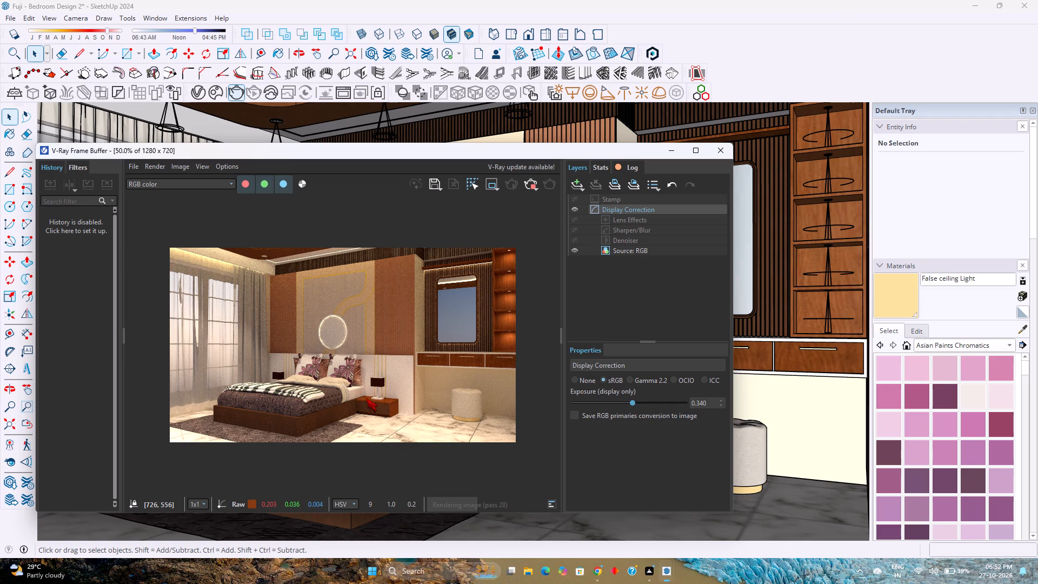
scroll(331, 324, "up", 2)
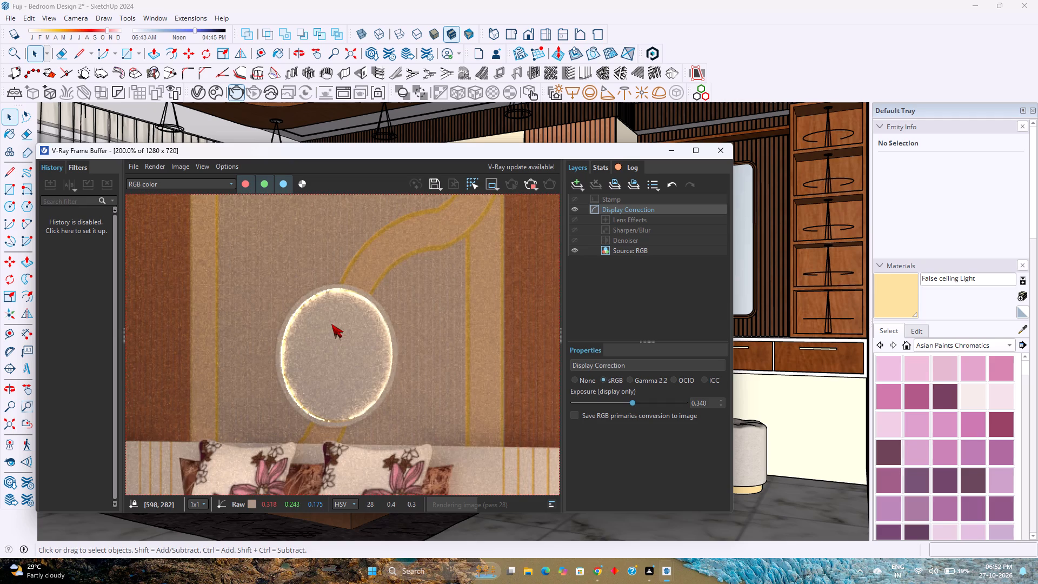
scroll(331, 324, "down", 1)
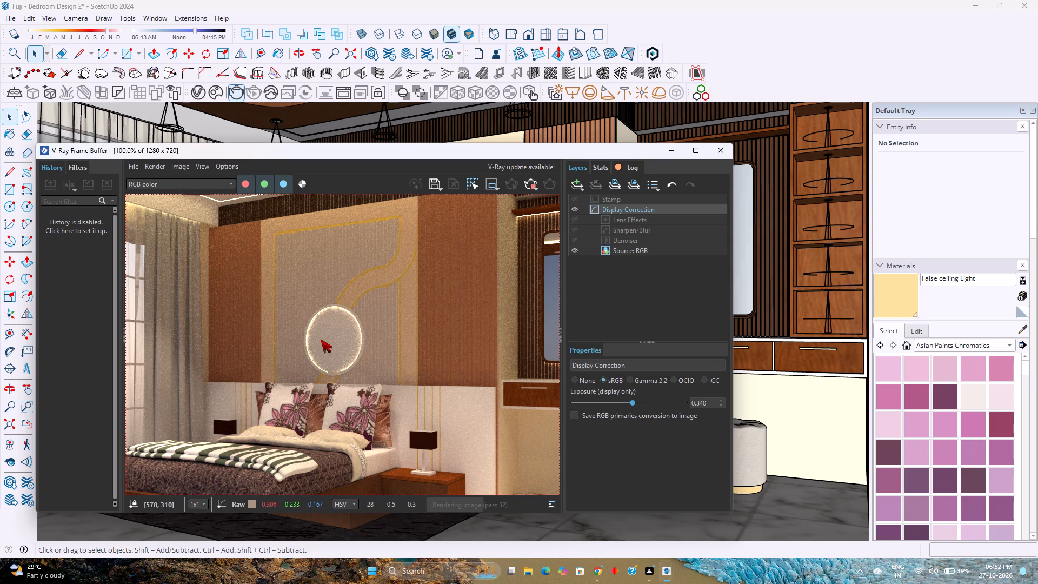
scroll(321, 339, "down", 1)
scroll(314, 337, "up", 1)
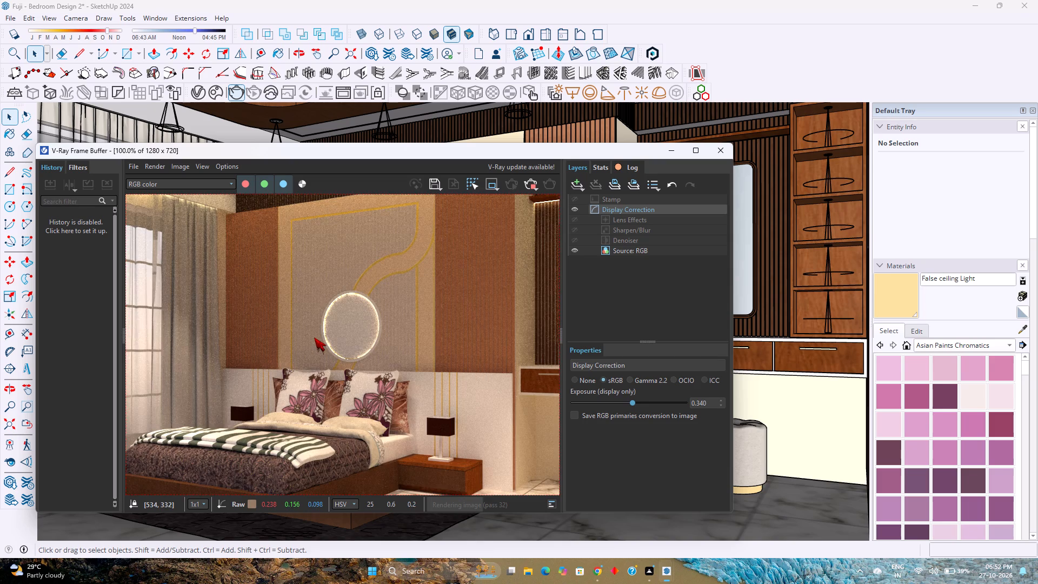
scroll(314, 337, "down", 1)
scroll(200, 334, "up", 1)
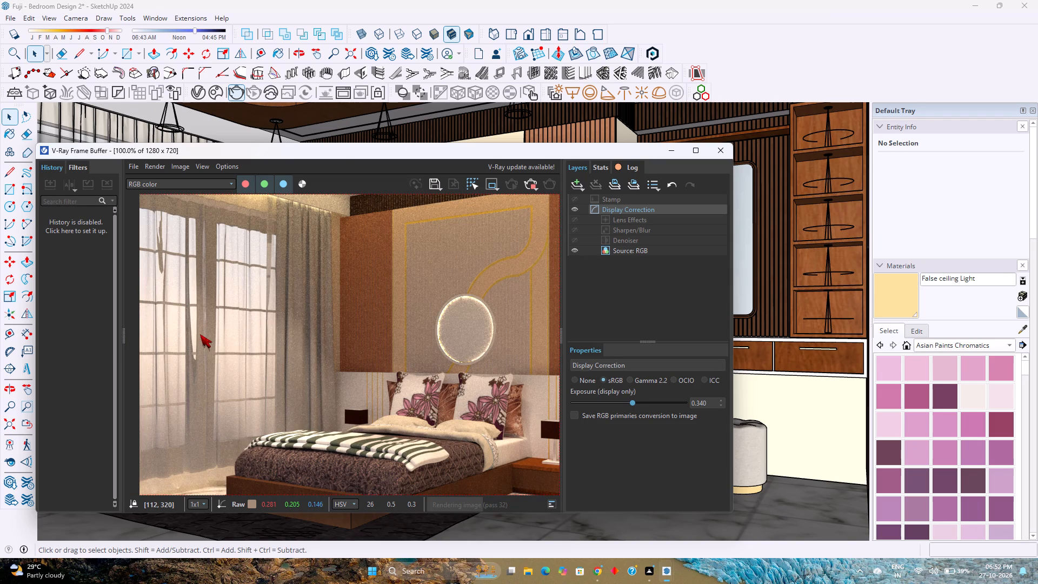
scroll(200, 334, "down", 1)
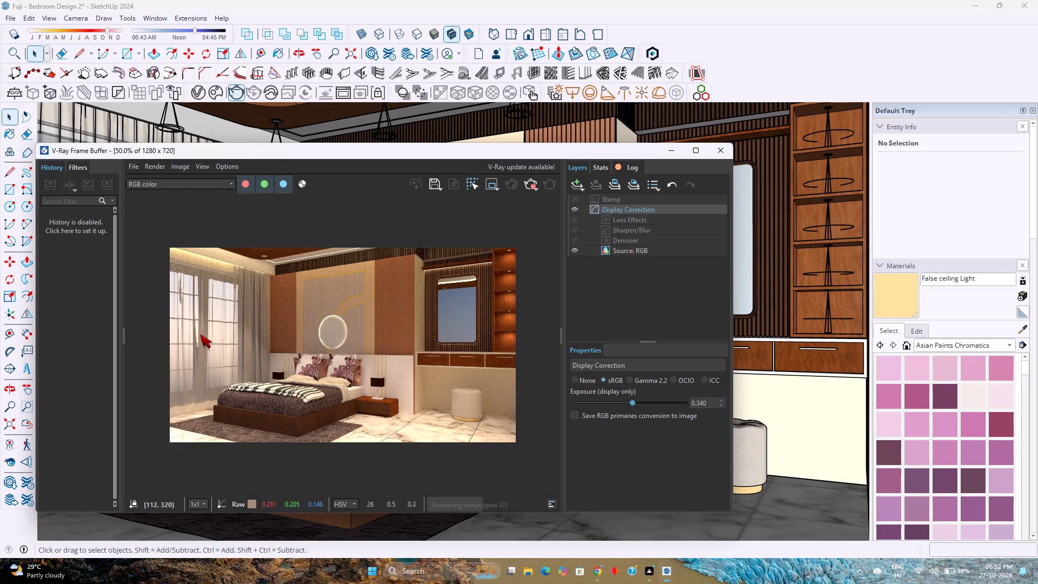
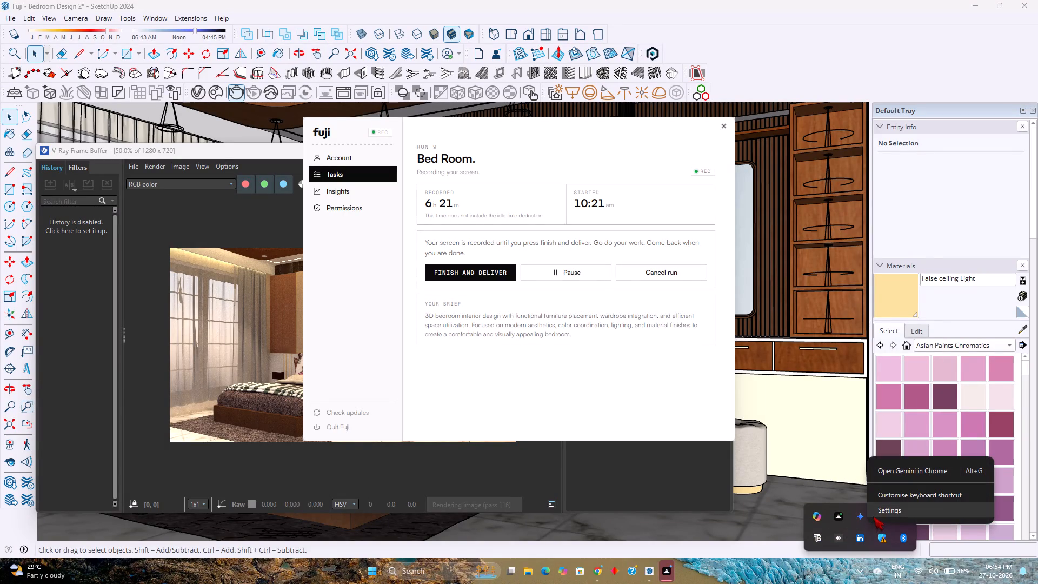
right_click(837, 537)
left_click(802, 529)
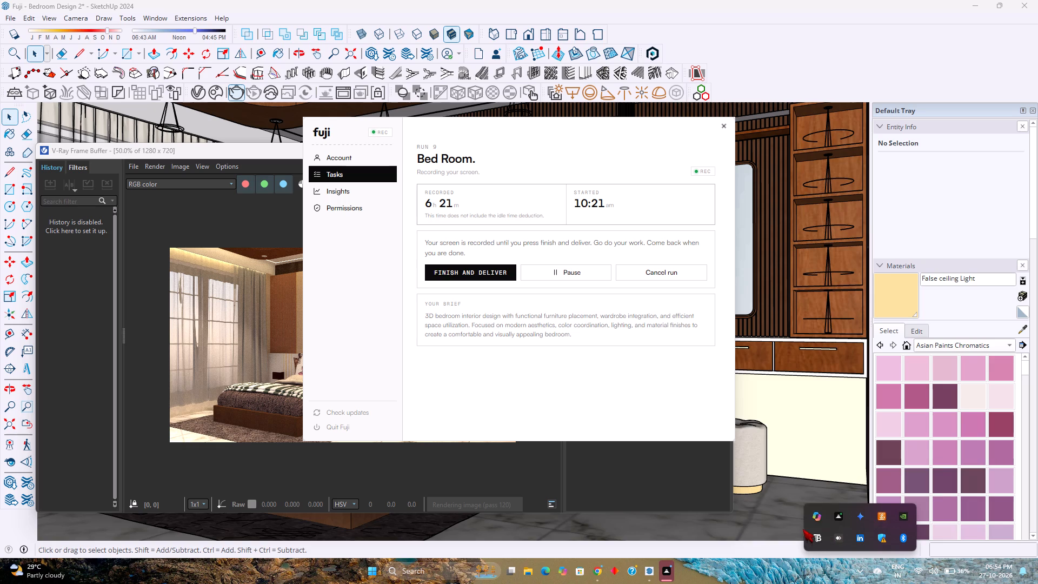